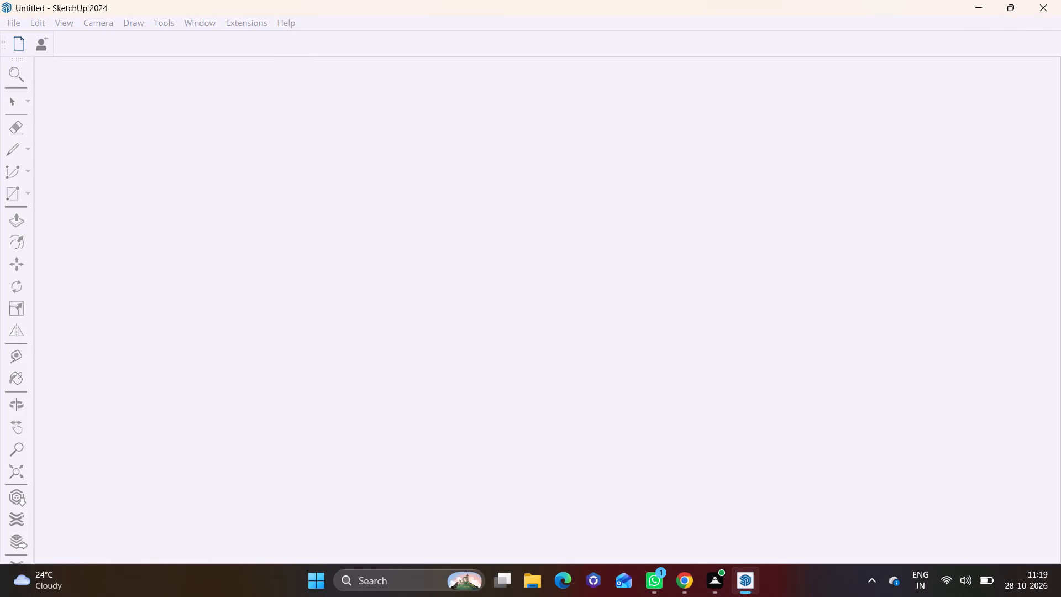
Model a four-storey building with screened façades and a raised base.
Delete the default human figure beside the origin.
left_click(264, 279)
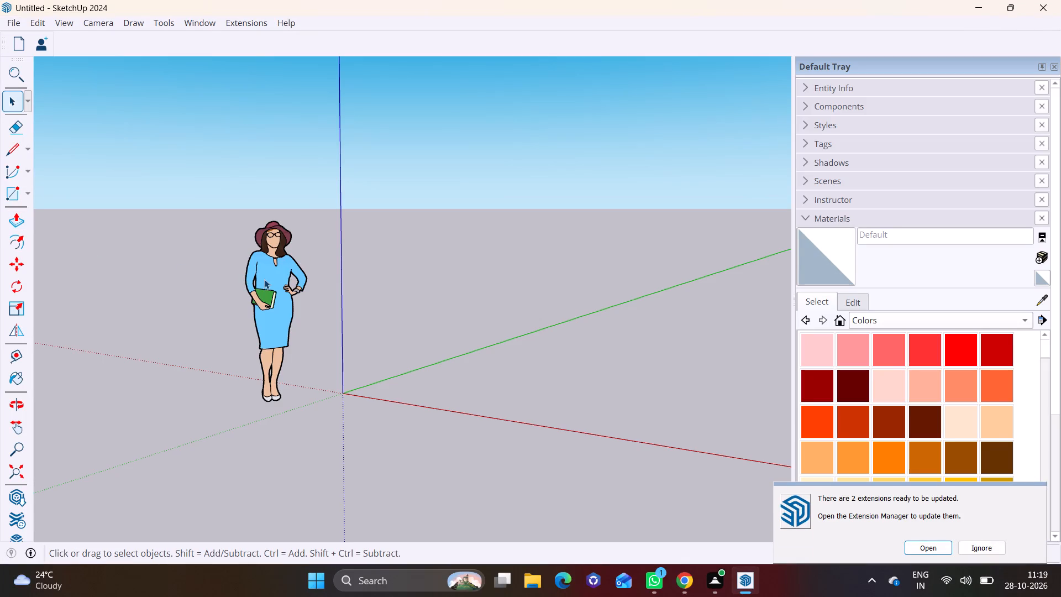
key("Delete")
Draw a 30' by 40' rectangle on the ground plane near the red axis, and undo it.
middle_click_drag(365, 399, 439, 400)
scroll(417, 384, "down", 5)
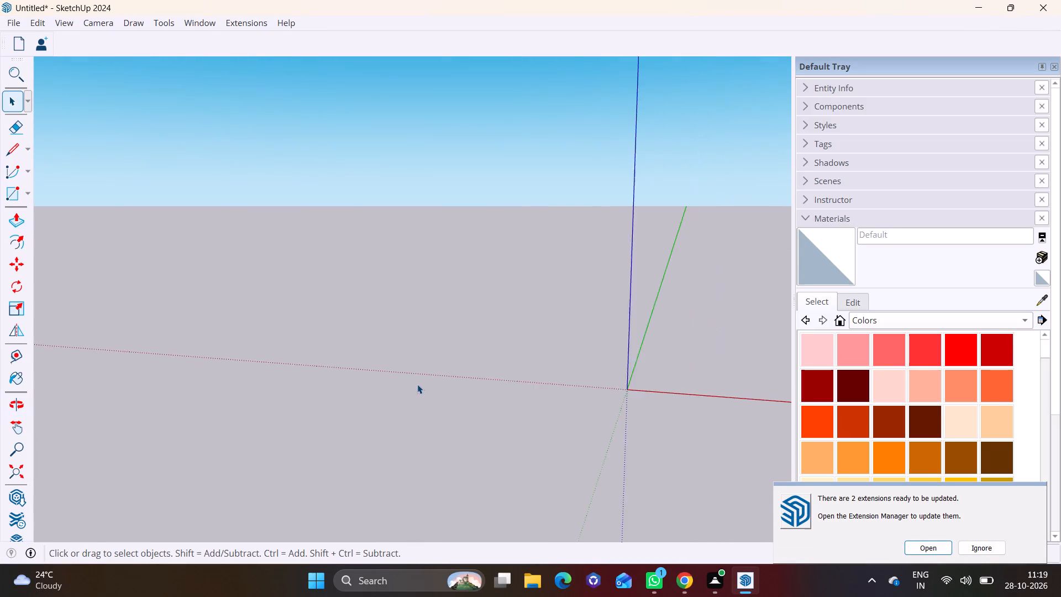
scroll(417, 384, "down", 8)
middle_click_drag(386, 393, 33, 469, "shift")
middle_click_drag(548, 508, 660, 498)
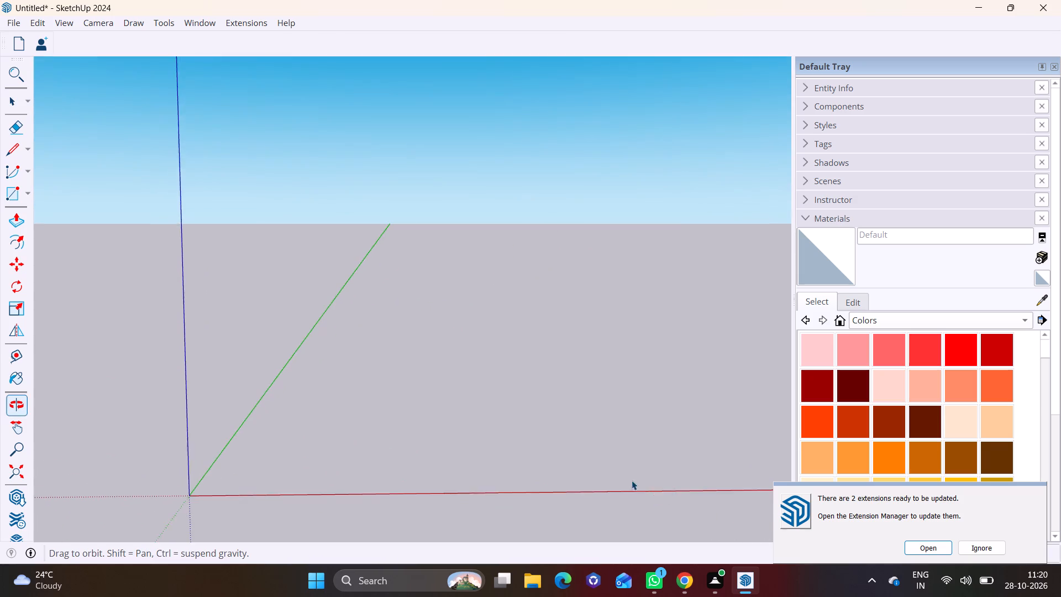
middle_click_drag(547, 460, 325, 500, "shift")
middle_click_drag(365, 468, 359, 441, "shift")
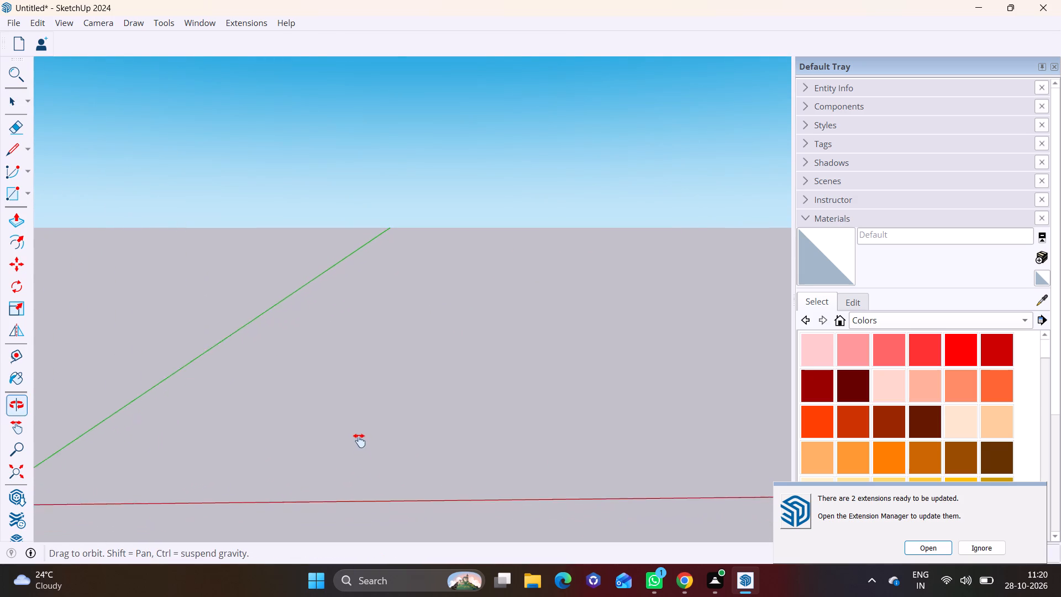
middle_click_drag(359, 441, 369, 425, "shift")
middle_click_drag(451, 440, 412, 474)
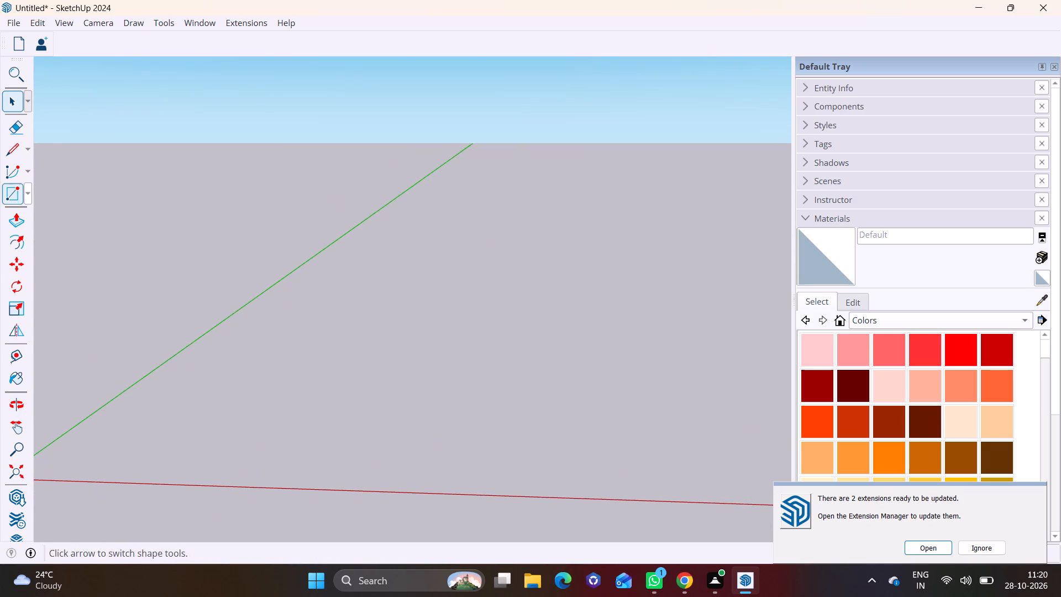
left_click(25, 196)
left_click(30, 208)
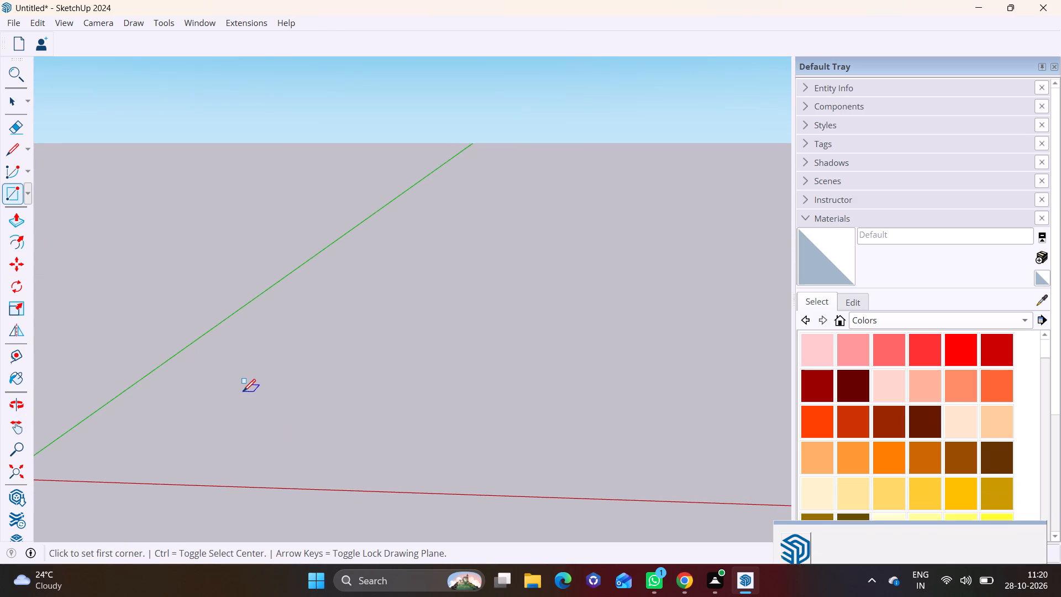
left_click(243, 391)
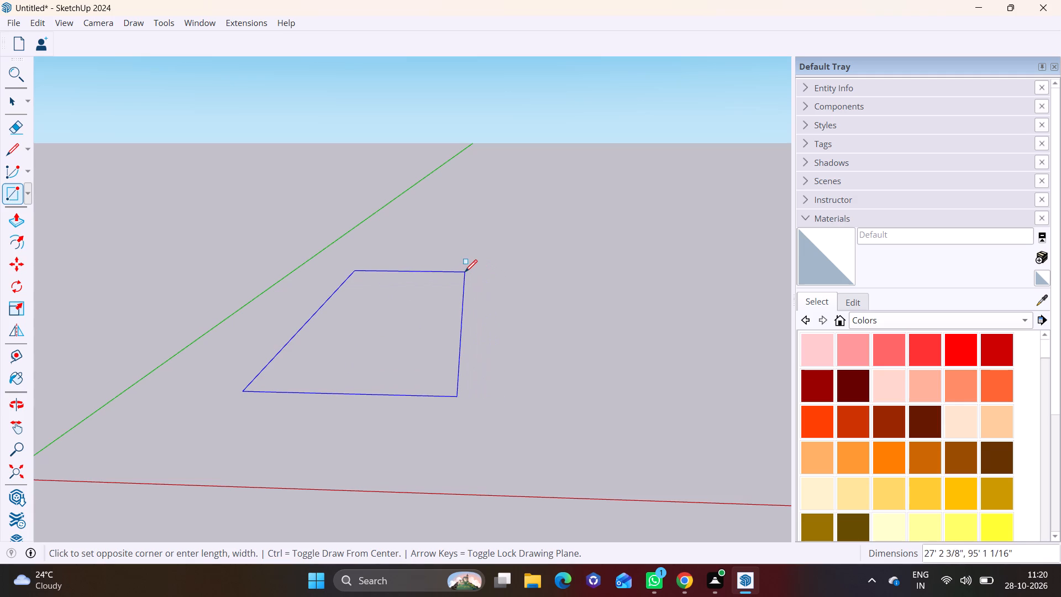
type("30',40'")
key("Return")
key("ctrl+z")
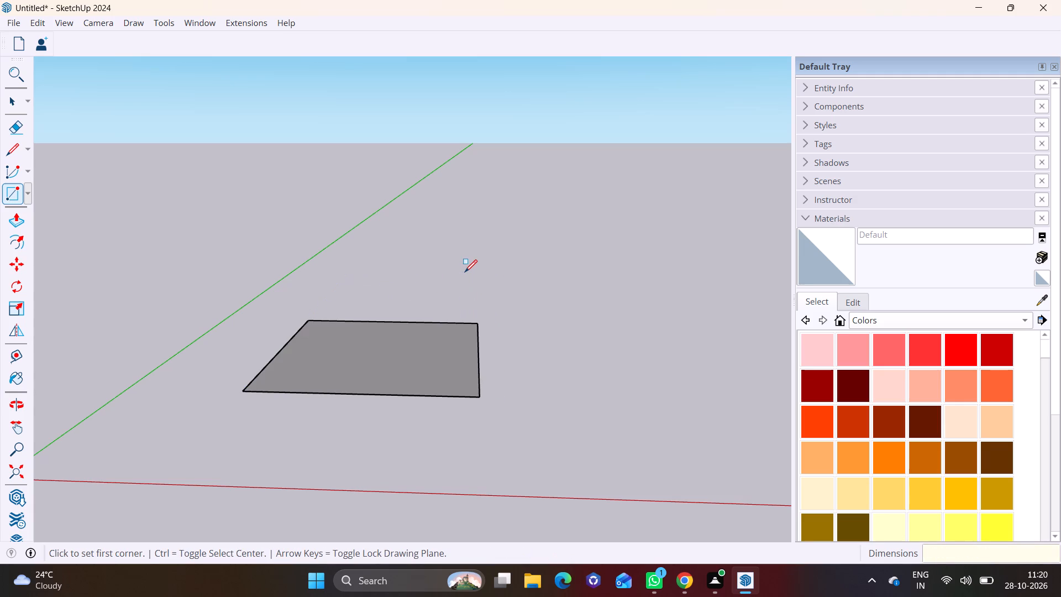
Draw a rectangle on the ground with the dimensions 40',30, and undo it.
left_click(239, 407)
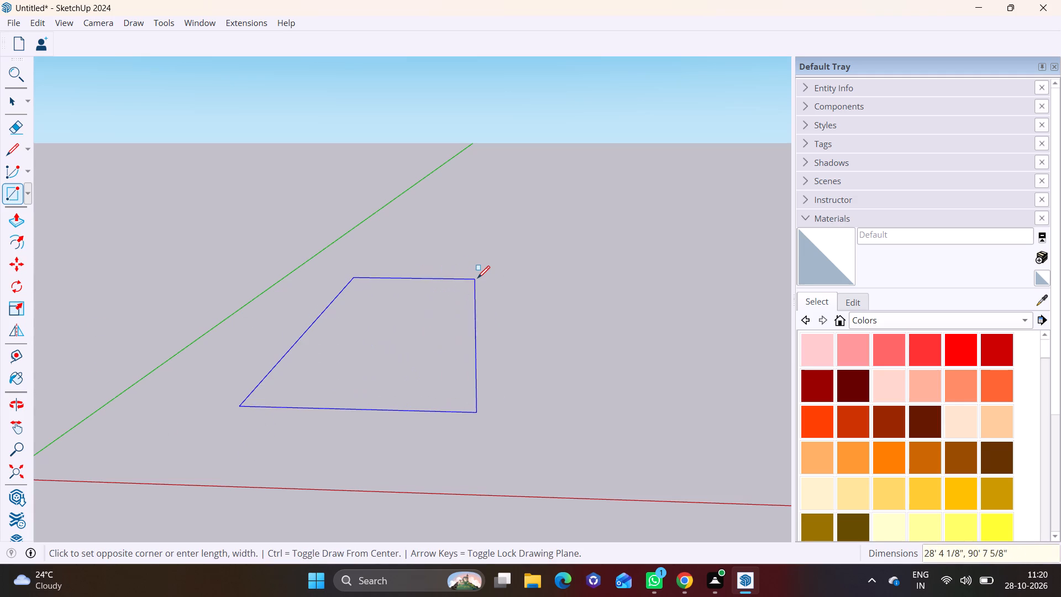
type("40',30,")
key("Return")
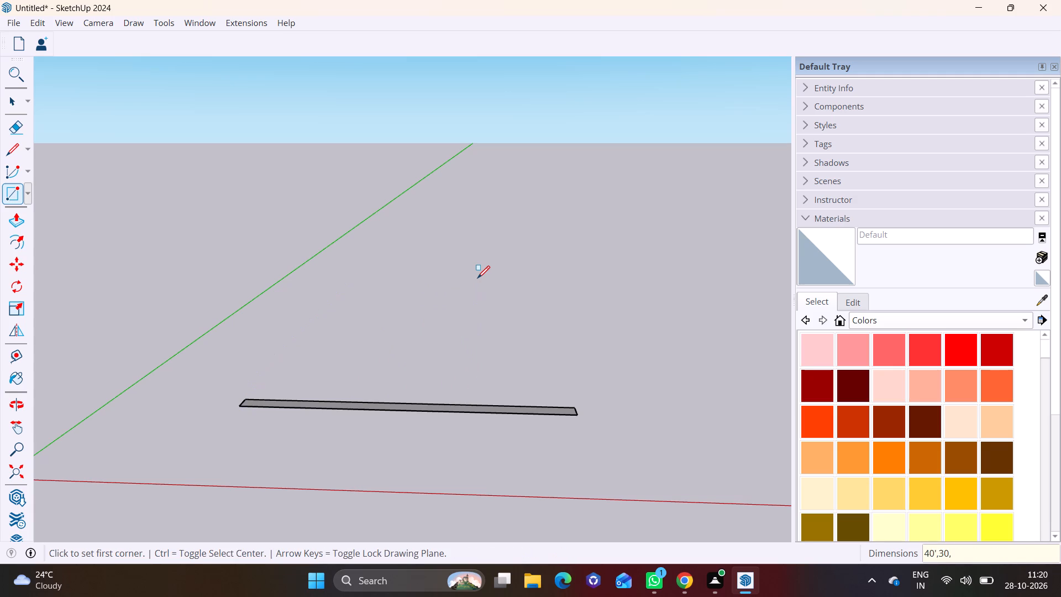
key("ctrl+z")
Draw a 40' by 40' rectangle on the ground plane between the red and green axes.
middle_click_drag(359, 339, 351, 402)
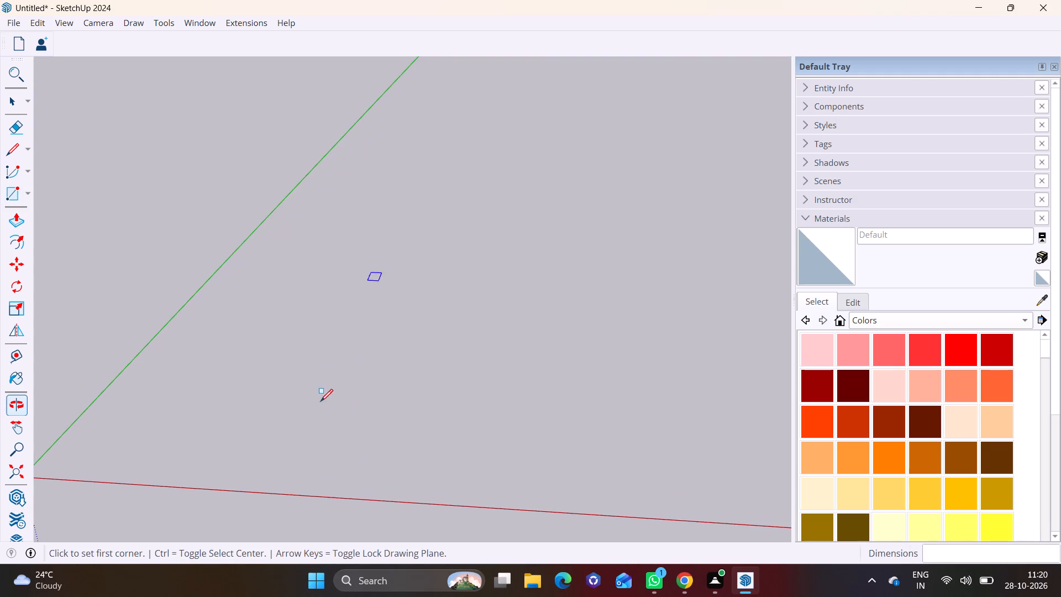
left_click(227, 402)
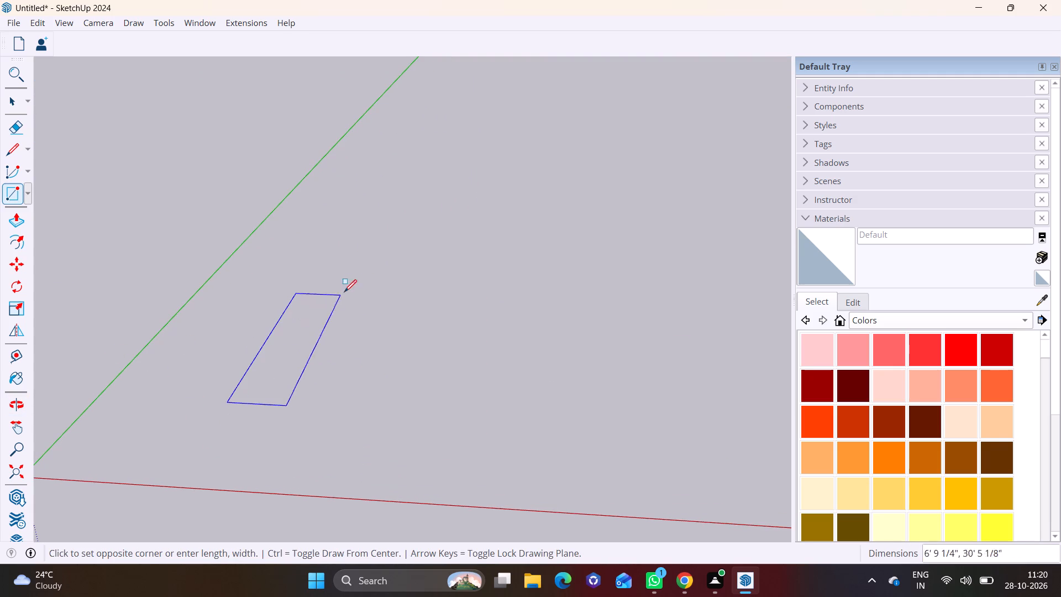
type("40',40'")
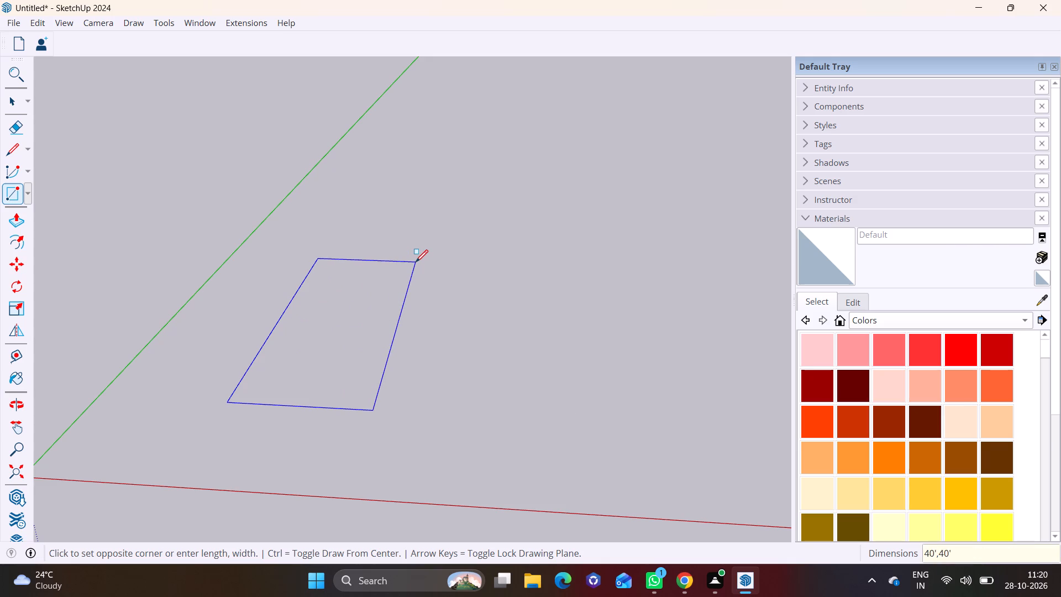
key("Return")
key("space")
left_click(580, 334)
Offset the square face's edges inward by 9" to form the wall outline.
middle_click_drag(476, 339, 417, 501)
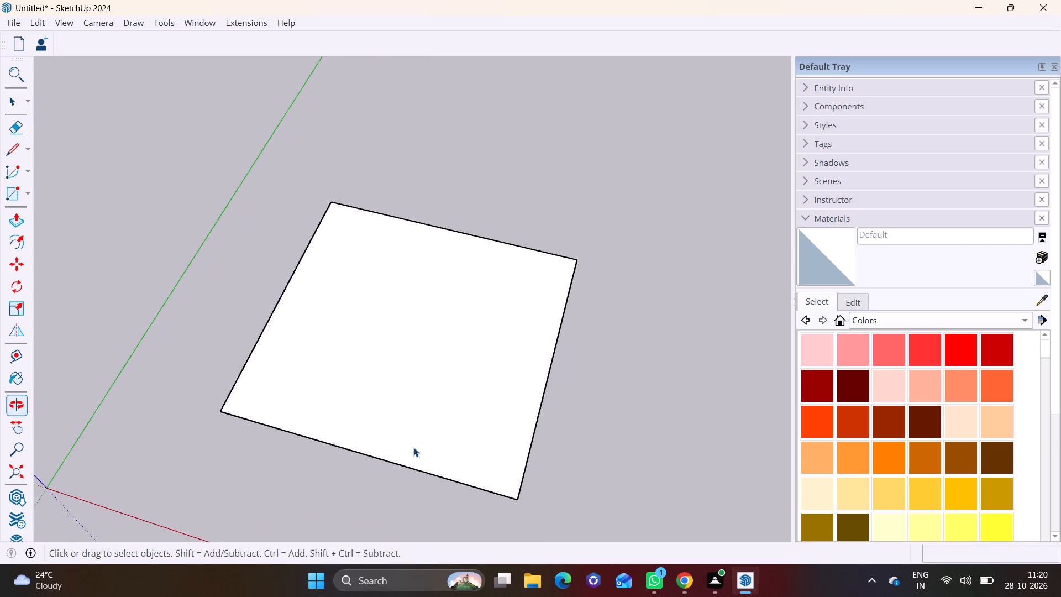
scroll(413, 446, "down", 2)
left_click(410, 406)
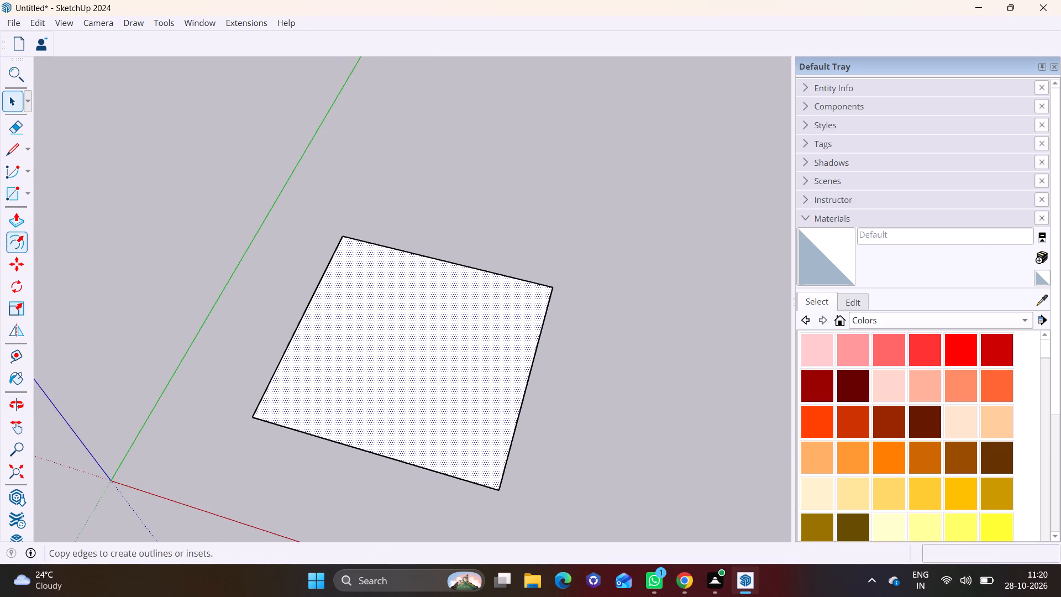
left_click(14, 245)
left_click(357, 354)
type("9\"")
key("Return")
key("space")
left_click(603, 445)
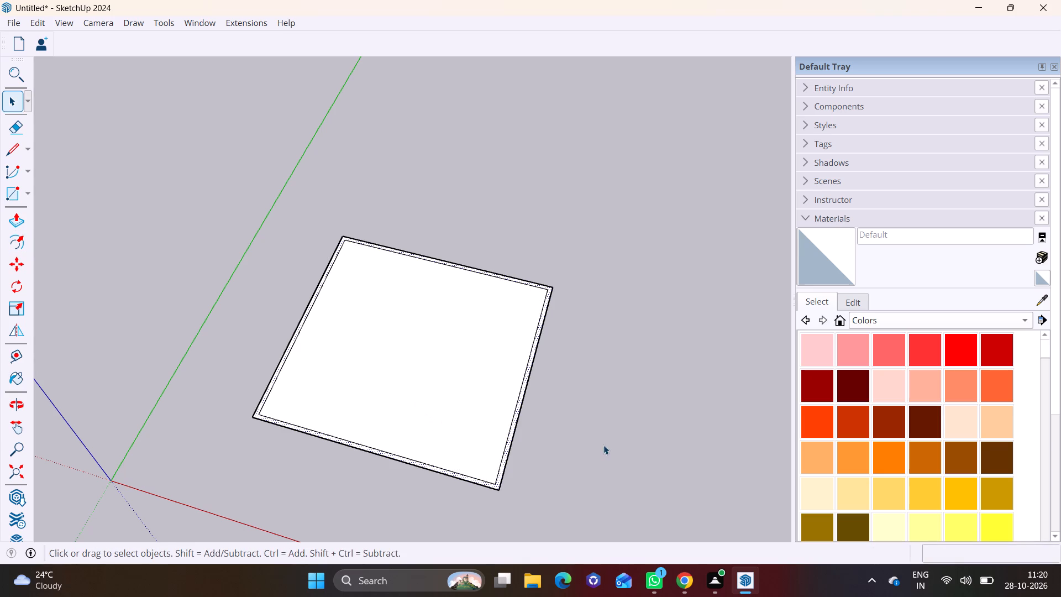
Push/Pull the narrow border face between the two square outlines up 10' to raise the walls.
scroll(448, 427, "up", 4)
middle_click_drag(440, 430, 373, 475, "shift")
middle_click_drag(378, 494, 380, 484)
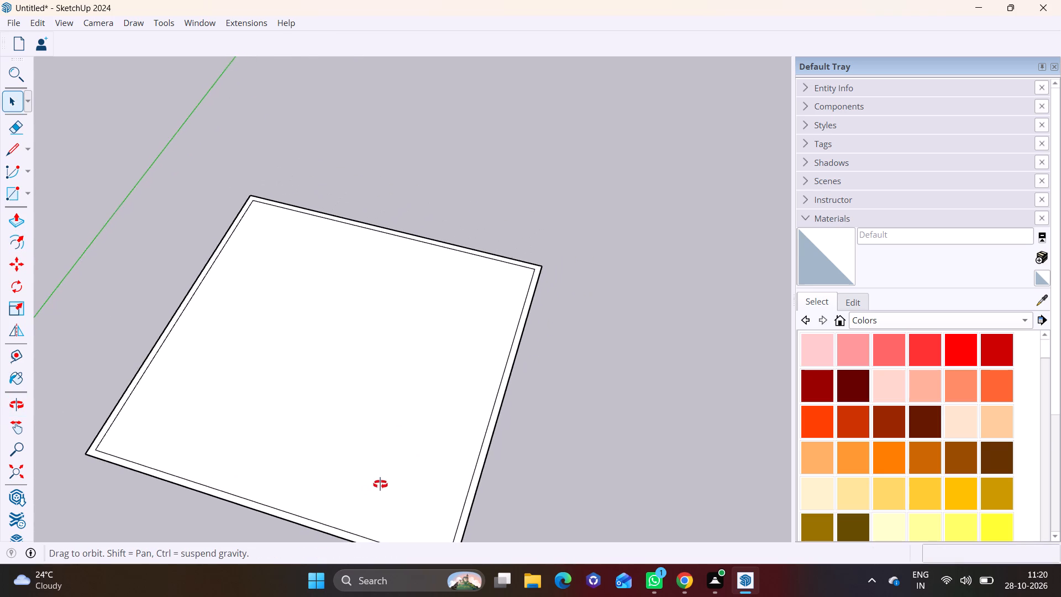
middle_click_drag(380, 484, 429, 411)
scroll(429, 411, "up", 1)
scroll(401, 396, "down", 3)
middle_click_drag(394, 399, 372, 437, "shift")
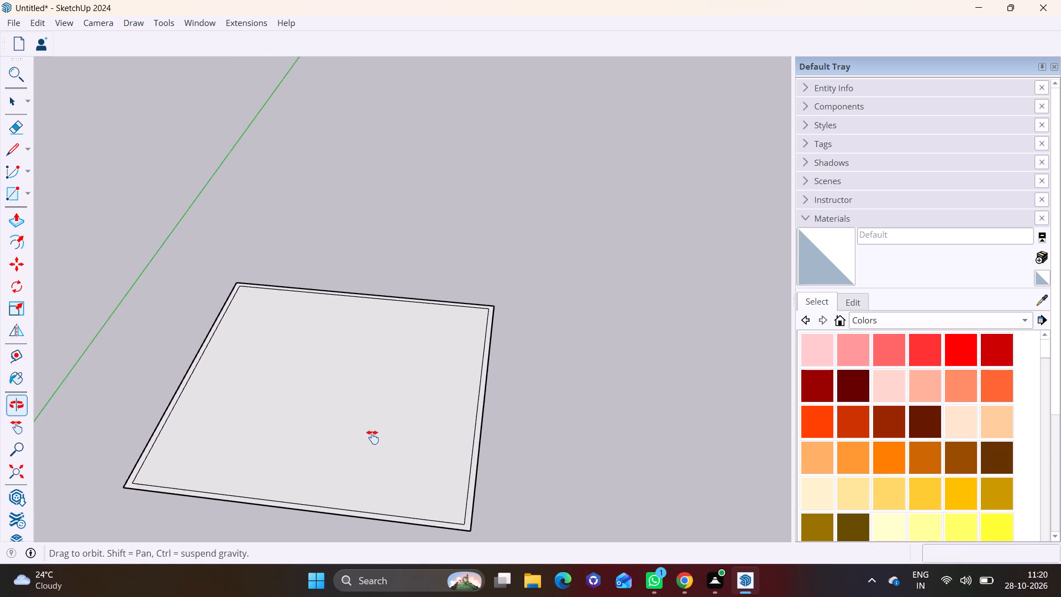
middle_click_drag(372, 437, 408, 413, "shift")
scroll(365, 459, "up", 1, "shift")
middle_click_drag(393, 407, 389, 412)
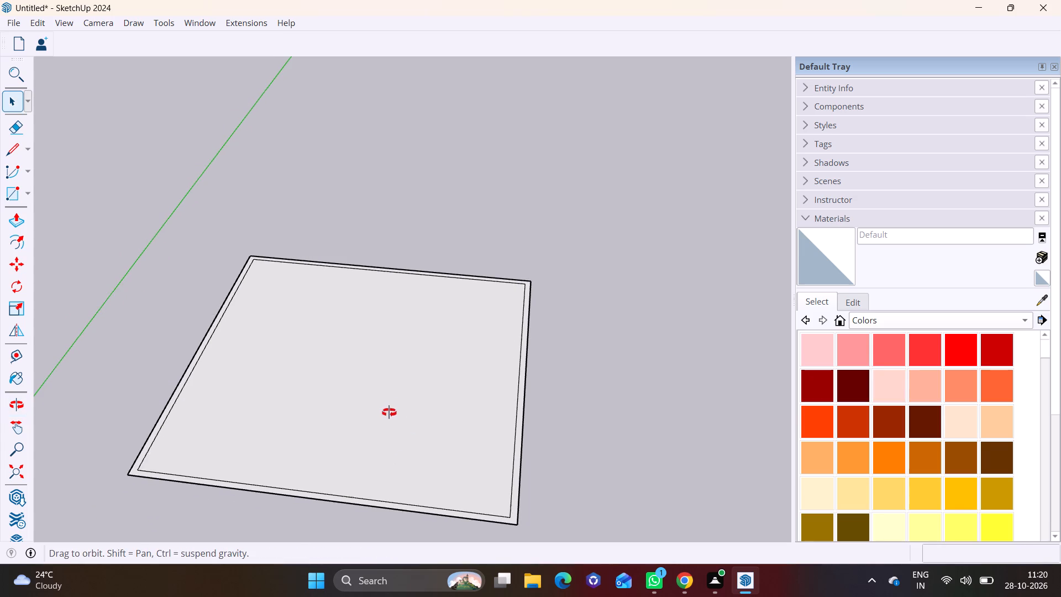
middle_click_drag(389, 412, 382, 457)
middle_click_drag(408, 453, 418, 408, "shift")
middle_click_drag(403, 418, 416, 352)
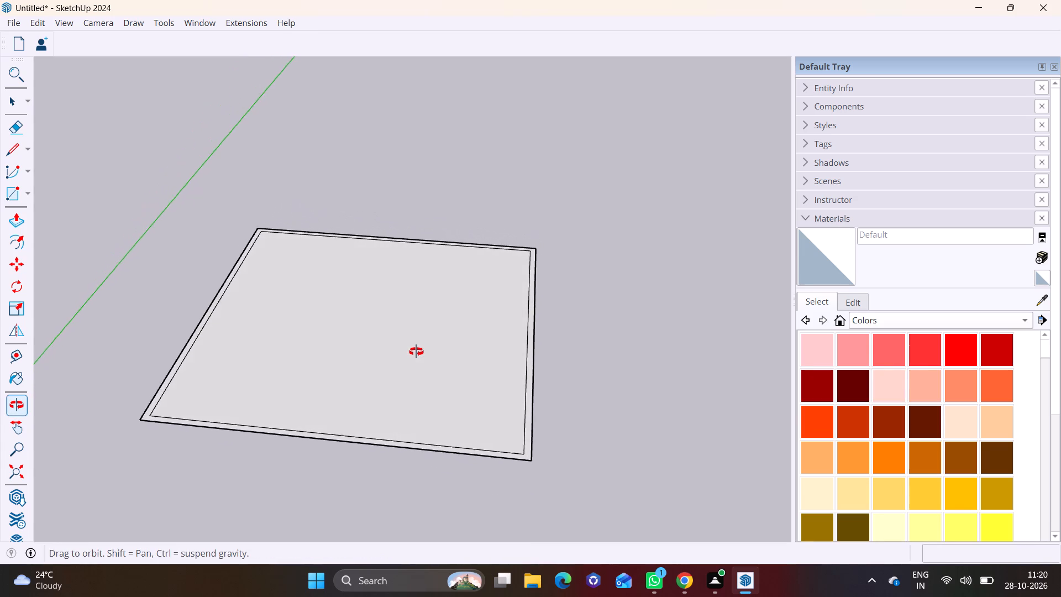
middle_click_drag(416, 352, 406, 329)
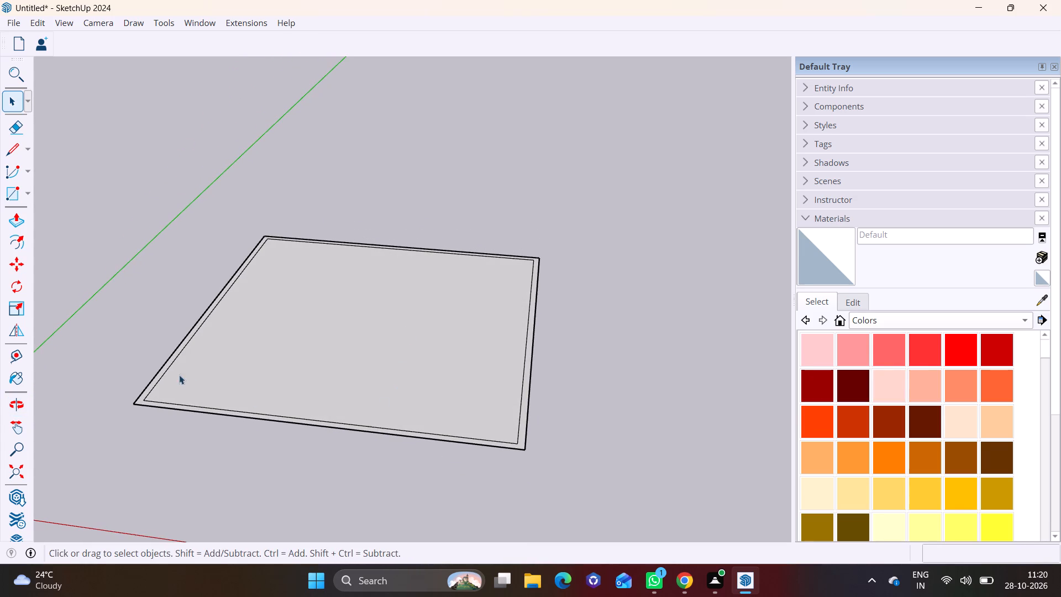
left_click(12, 106)
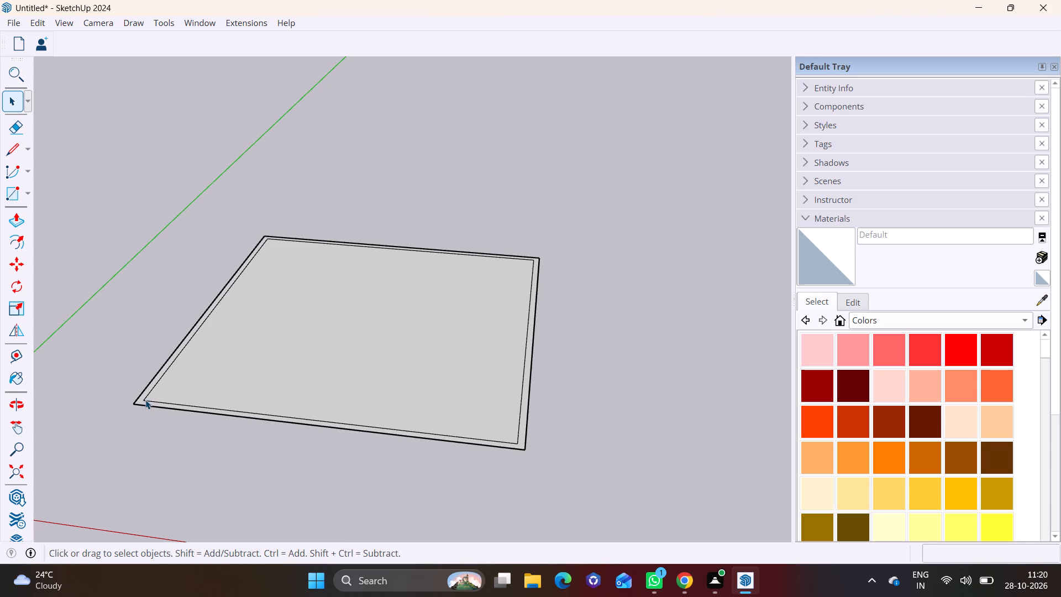
left_click(141, 400)
left_click(10, 217)
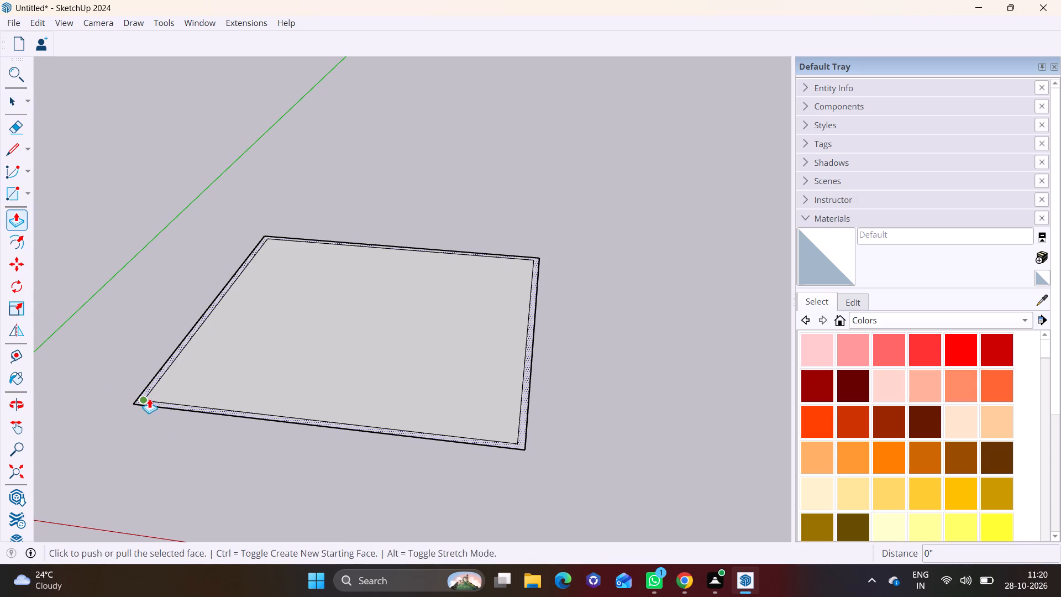
left_click(150, 395)
type("10'")
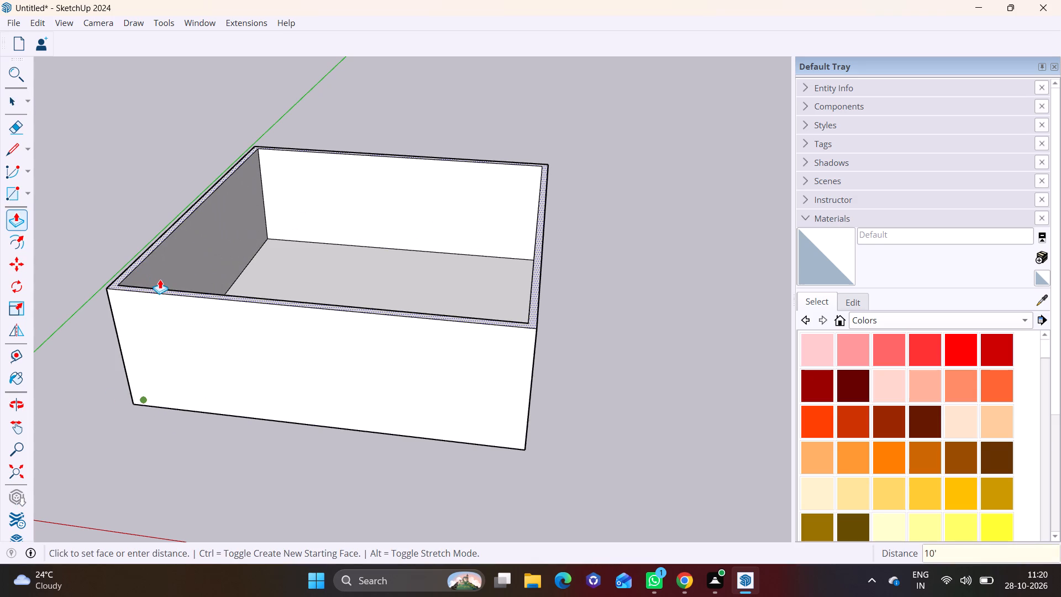
key("Return")
key("space")
left_click(564, 416)
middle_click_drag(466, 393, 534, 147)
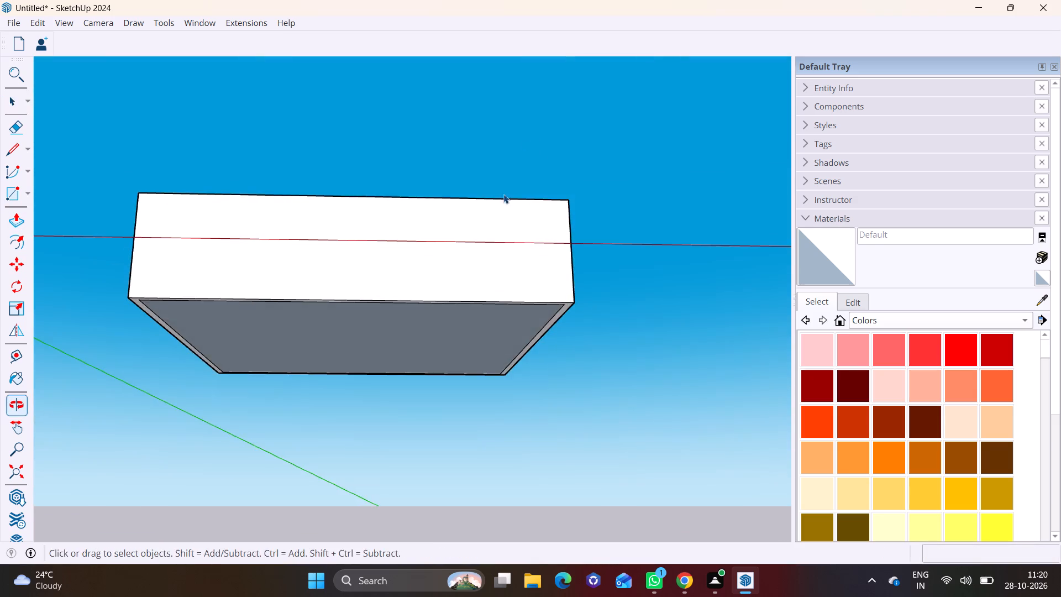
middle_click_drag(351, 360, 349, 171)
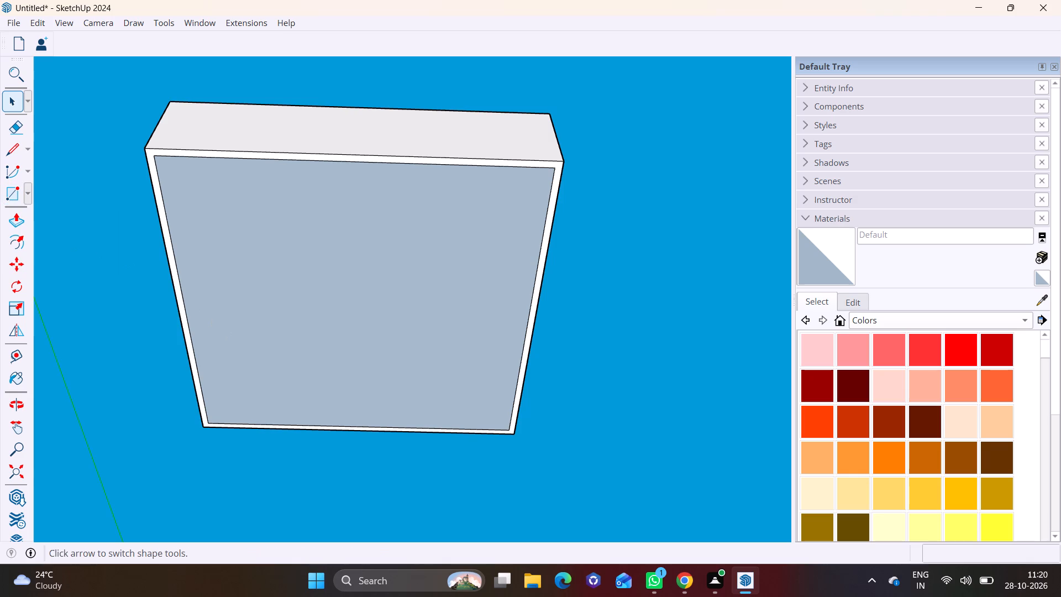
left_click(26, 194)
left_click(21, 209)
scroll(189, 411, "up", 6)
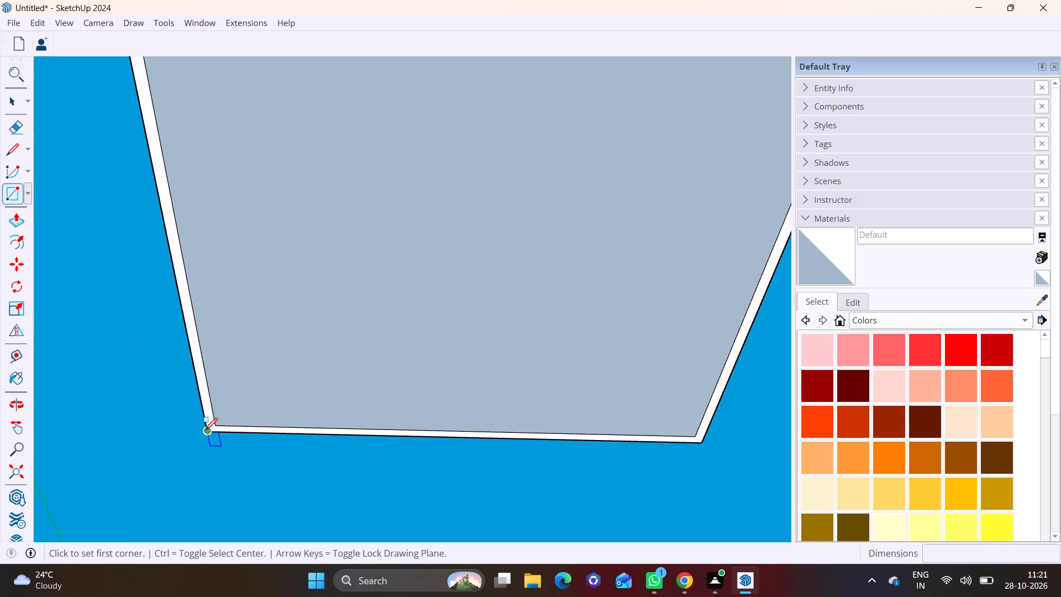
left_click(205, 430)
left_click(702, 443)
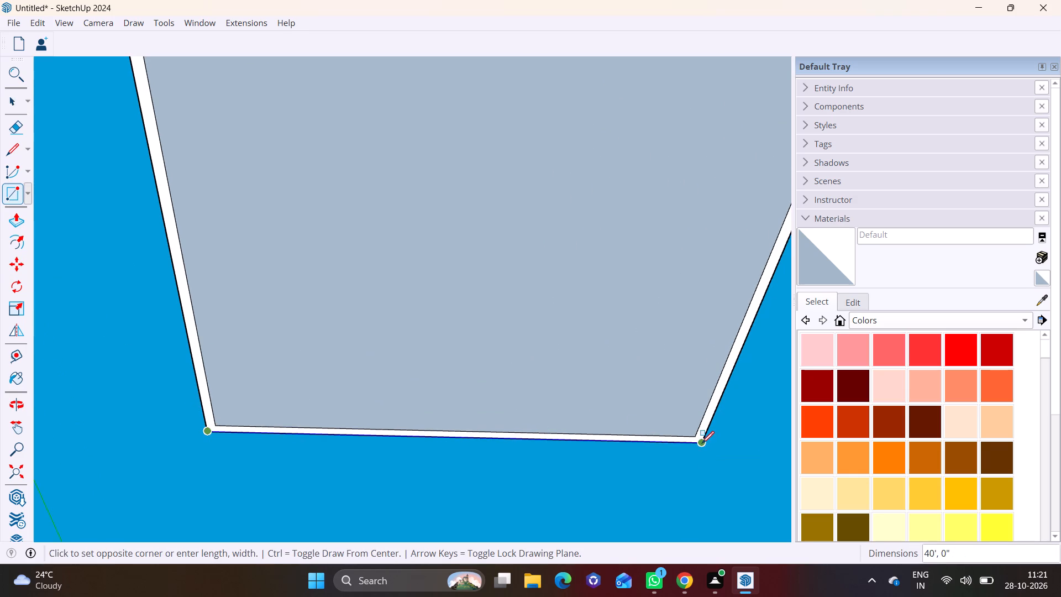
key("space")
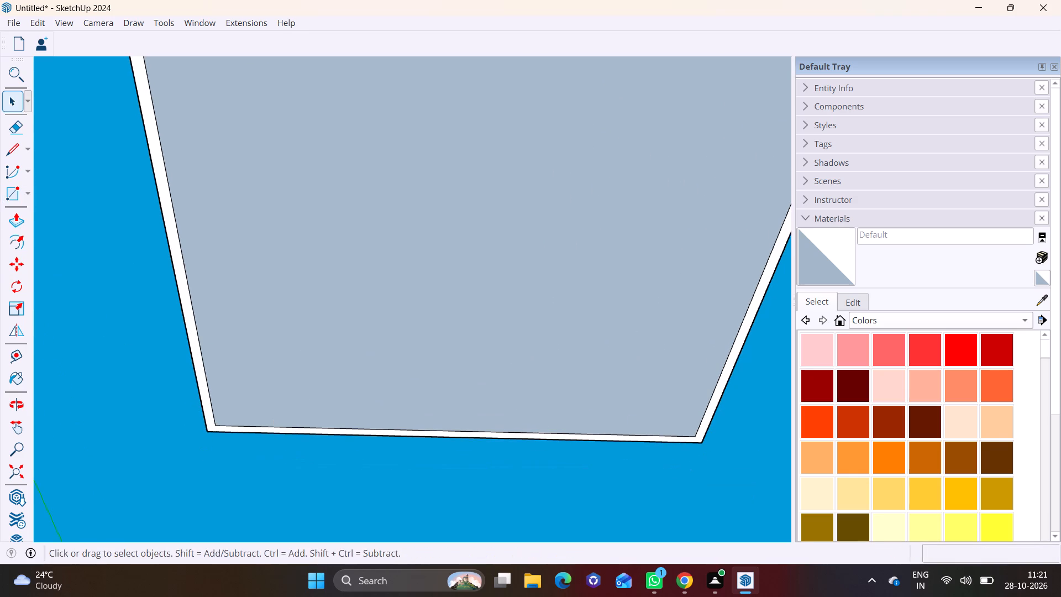
Draw a rotated rectangle 1' wide, hanging vertically along the full 40' outer edge at the far side of the underside.
left_click(30, 190)
left_click(35, 227)
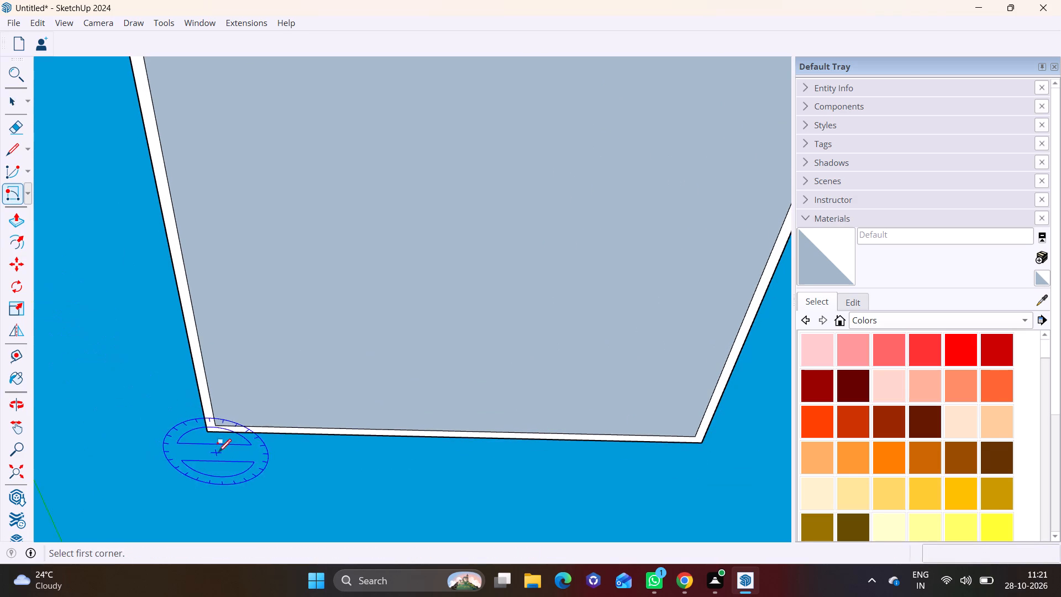
left_click(203, 433)
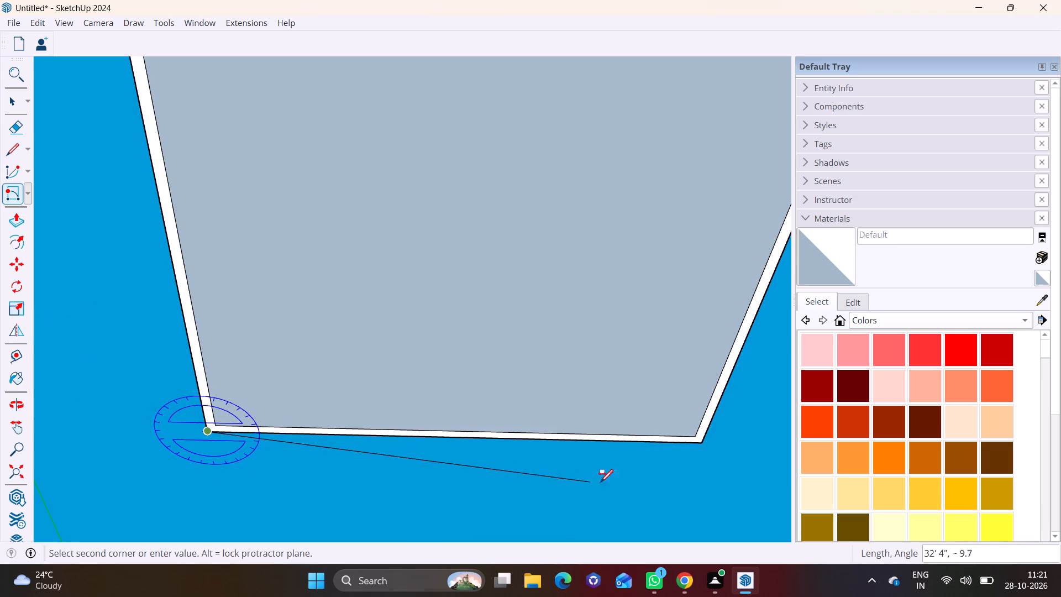
left_click(698, 444)
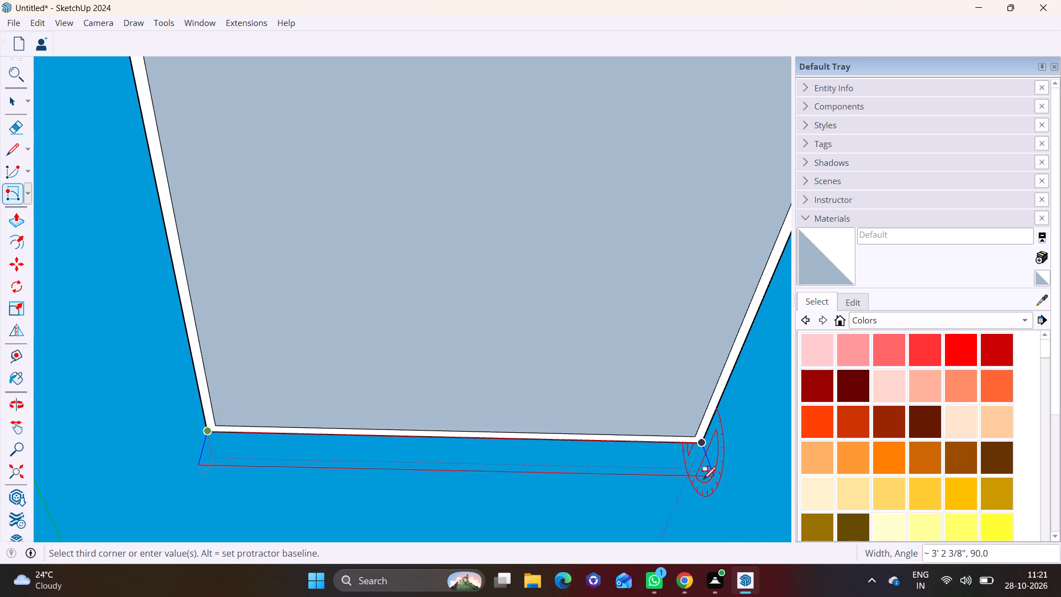
type("10'")
key("BackSpace")
key("BackSpace")
key("apostrophe")
key("Return")
key("space")
scroll(548, 423, "up", 2)
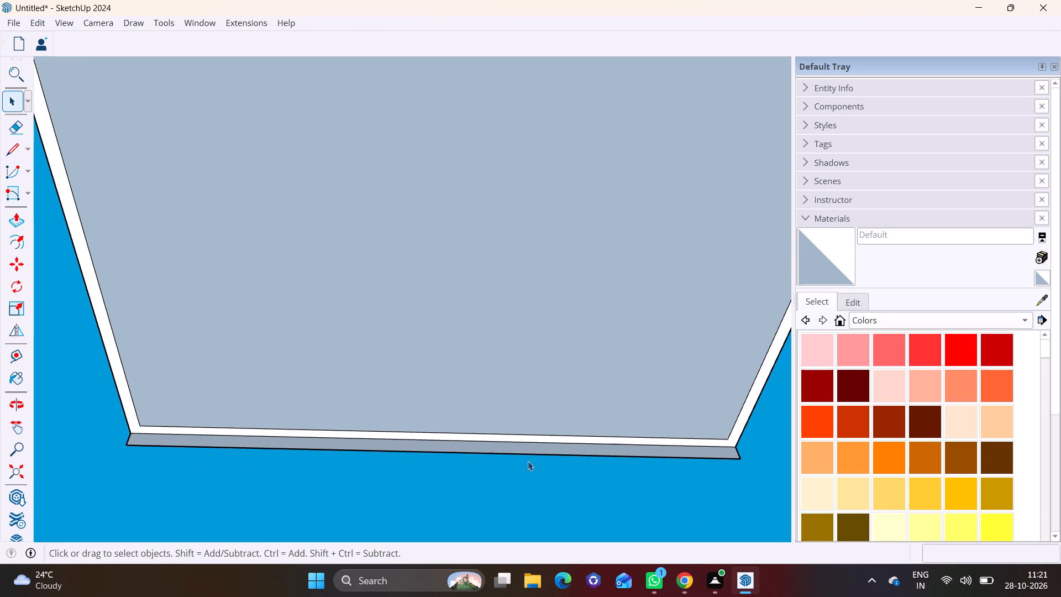
Make a group of the 1' strip face and its edges along the shell's underside.
double_click(512, 446)
right_click(512, 446)
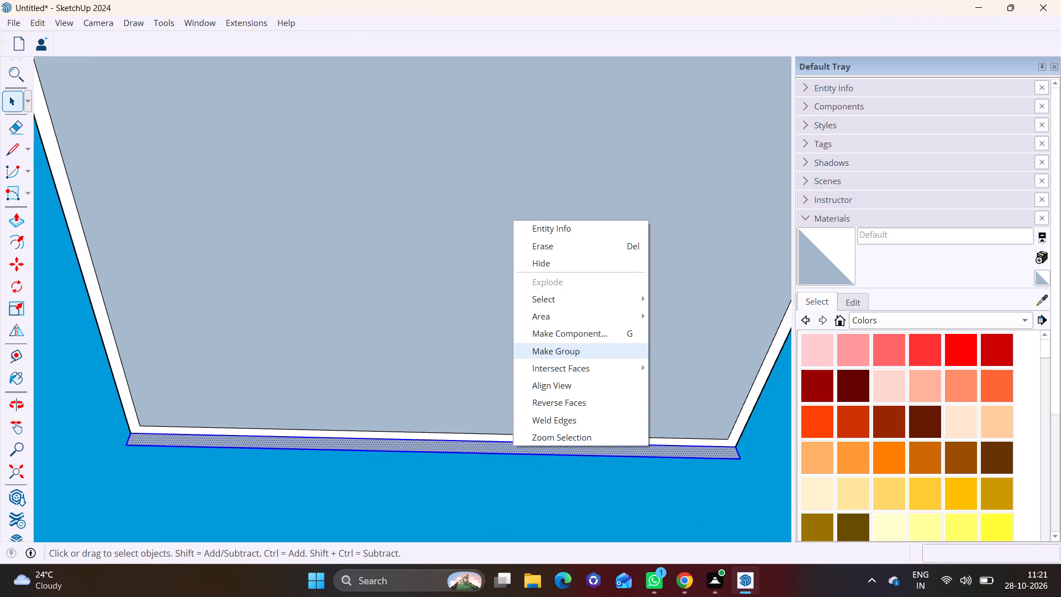
left_click(545, 355)
Push/Pull the grouped strip's face across the full depth of the underside to form a 1' thick base slab.
triple_click(495, 446)
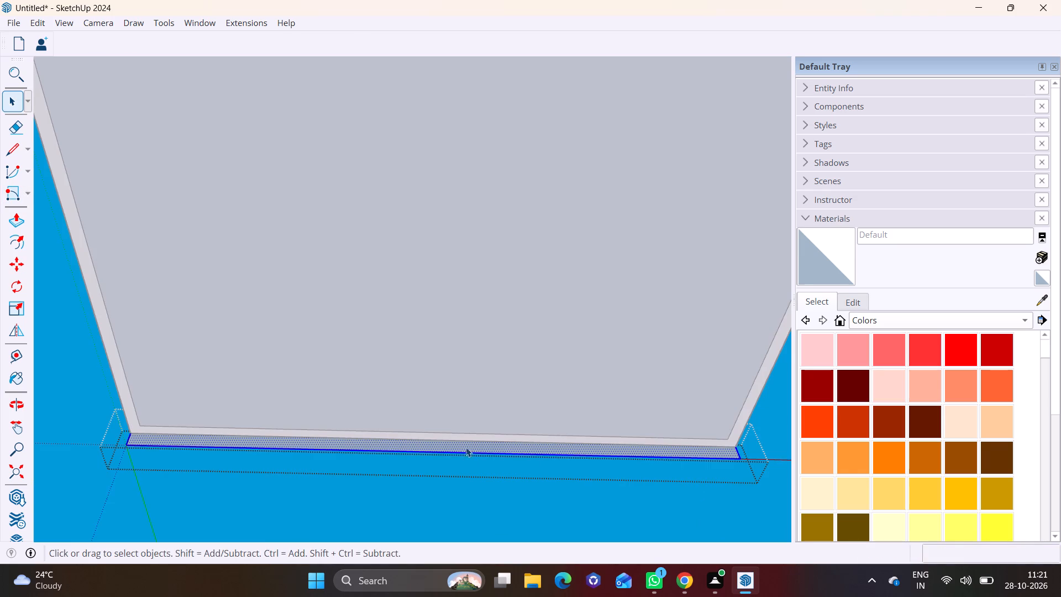
left_click(465, 444)
left_click(14, 222)
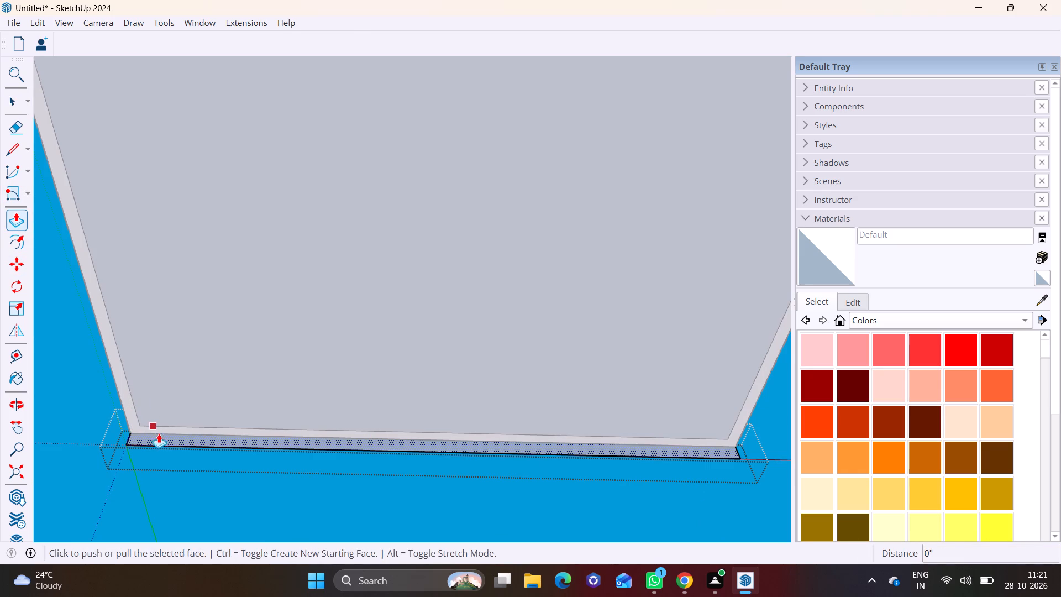
left_click(162, 438)
scroll(216, 300, "down", 9)
middle_click_drag(204, 150, 238, 403)
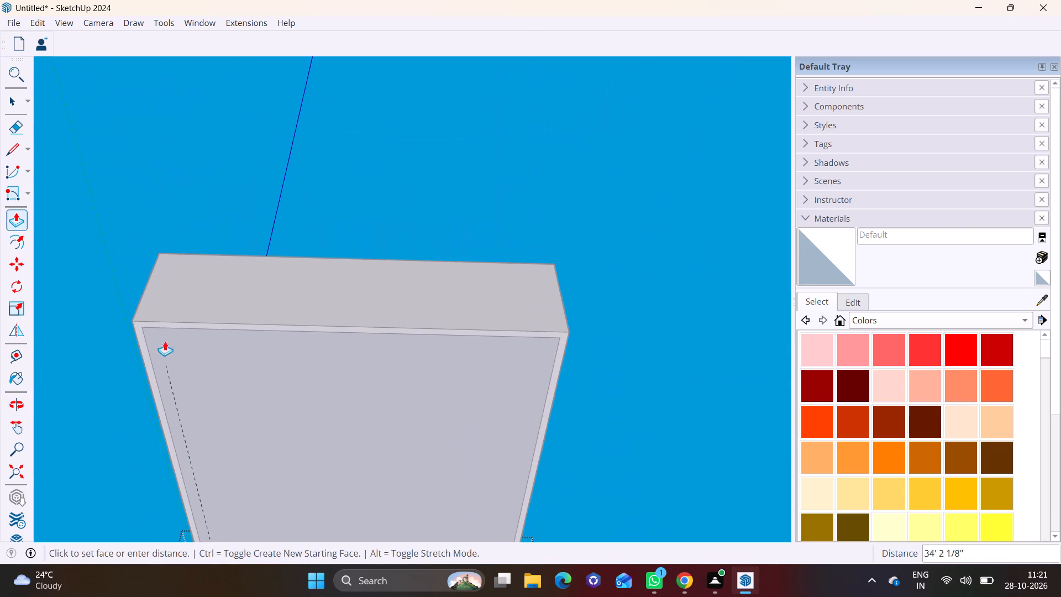
middle_click_drag(190, 322, 376, 448)
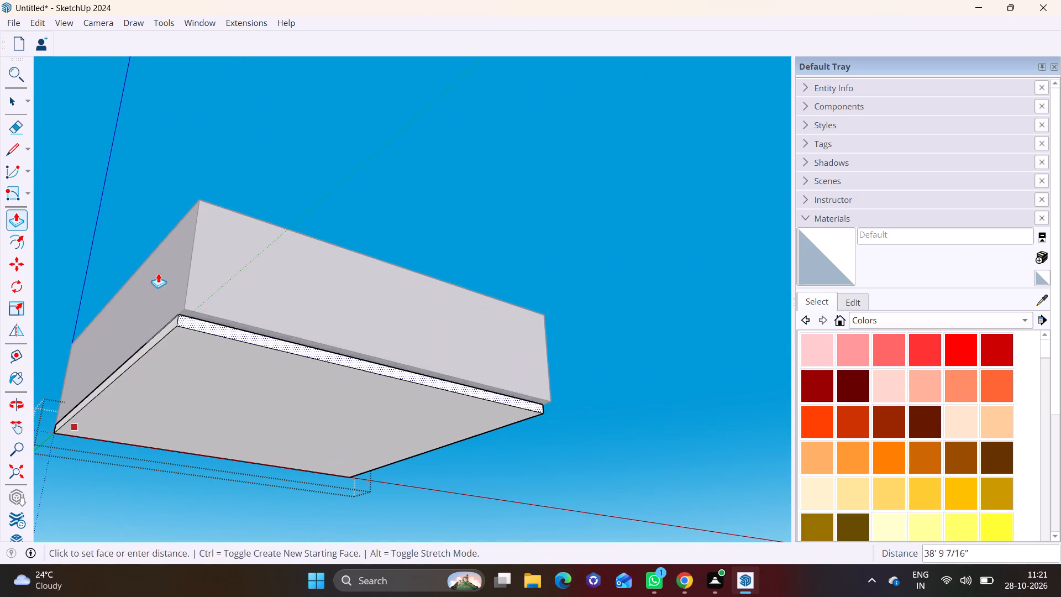
left_click(194, 265)
key("space")
left_click(621, 392)
Move the whole shell together with its base slab farther from the origin.
middle_click_drag(537, 299, 405, 496)
middle_click_drag(370, 297, 339, 434)
scroll(407, 346, "down", 9)
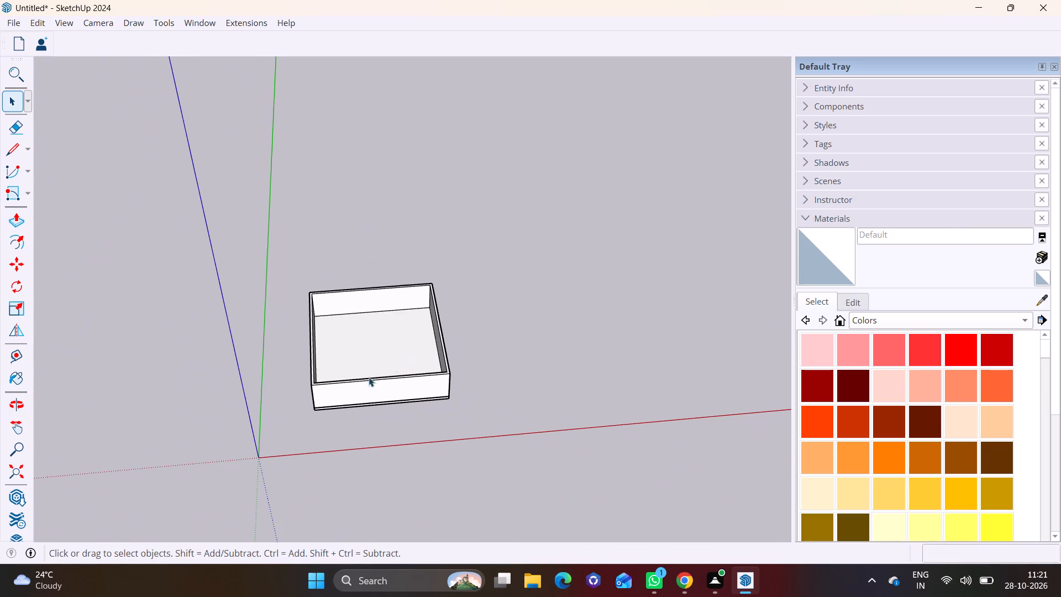
left_click_drag(254, 249, 501, 417)
key("m")
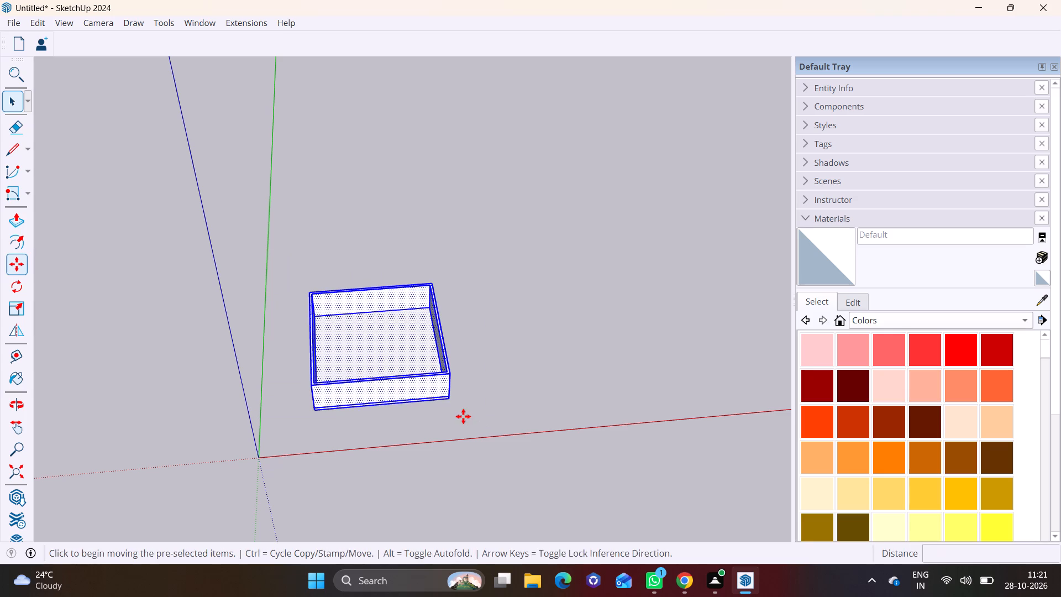
left_click(453, 397)
left_click(644, 253)
Copy the shell with its slab straight up three times, 11' each, corner to corner, to stack four storeys.
scroll(545, 301, "down", 3)
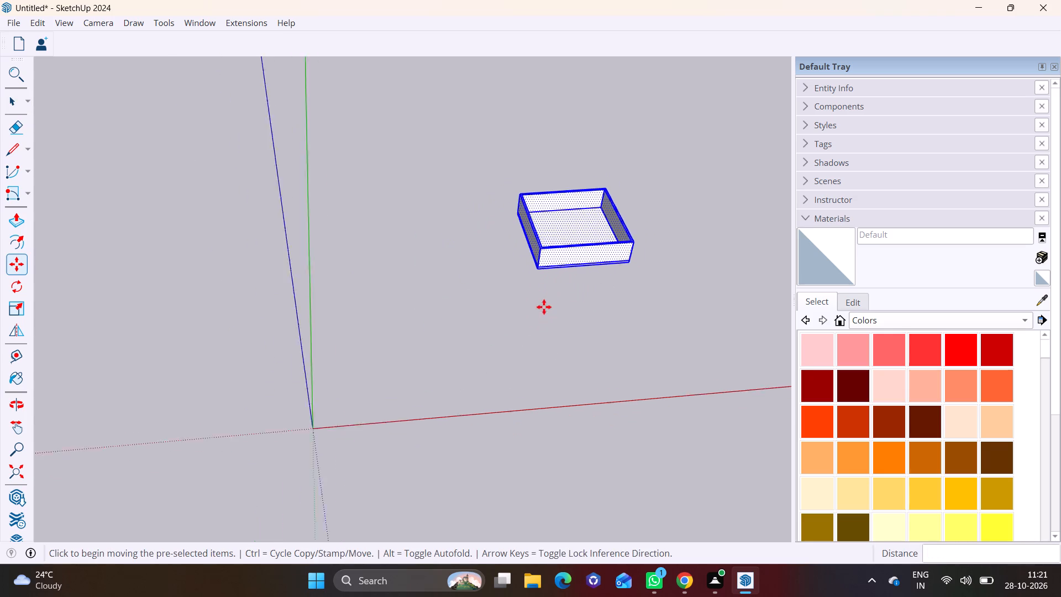
middle_click_drag(518, 313, 255, 471, "shift")
middle_click_drag(335, 424, 315, 510)
key("space")
scroll(391, 382, "up", 5)
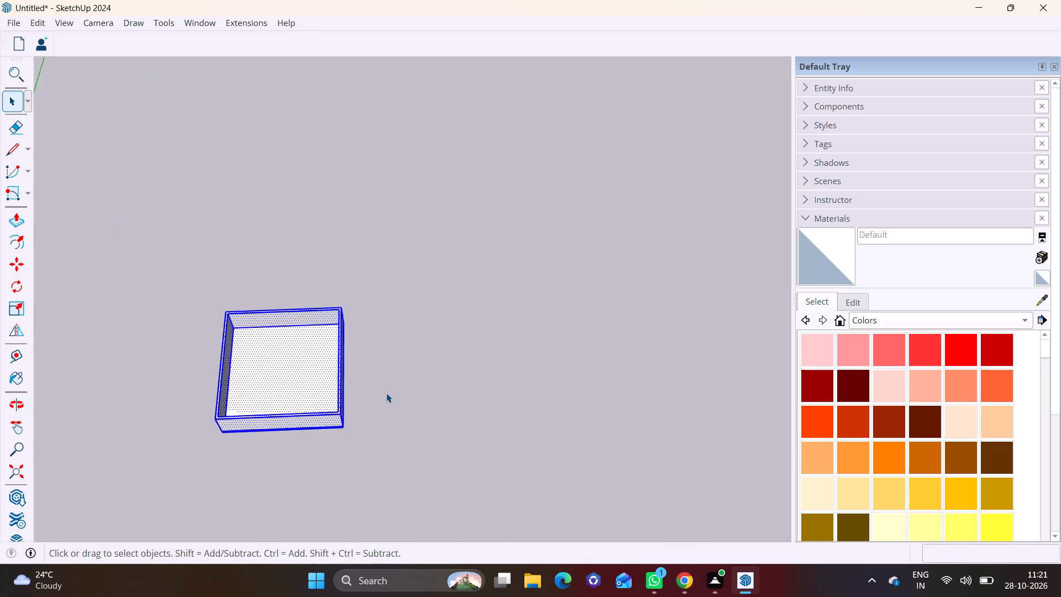
scroll(386, 393, "up", 4)
middle_click_drag(377, 399, 429, 265)
scroll(396, 294, "down", 6)
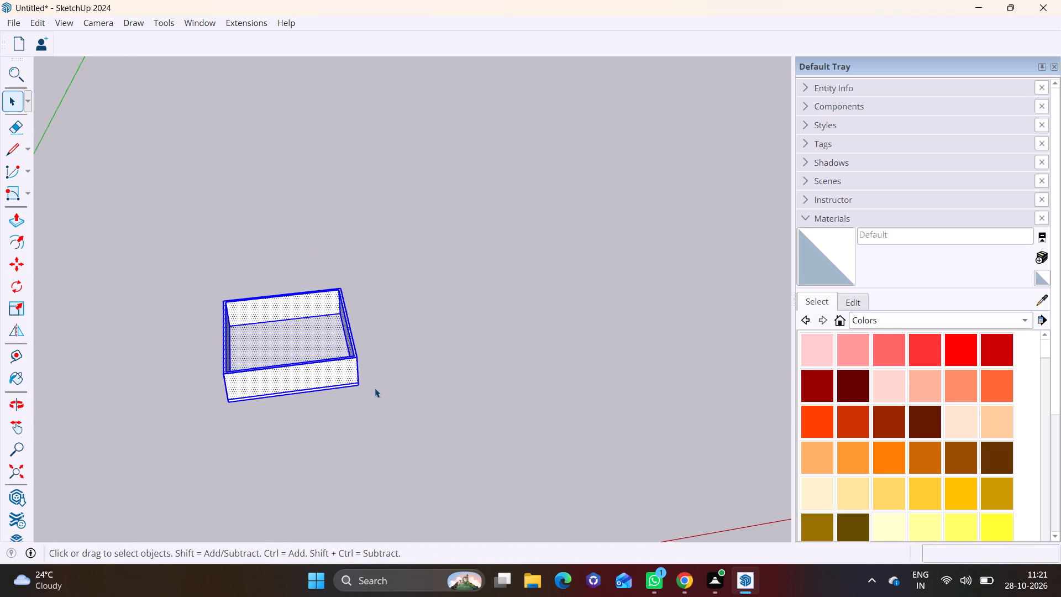
scroll(375, 388, "up", 5)
middle_click_drag(372, 381, 433, 439, "shift")
middle_click_drag(400, 450, 367, 333)
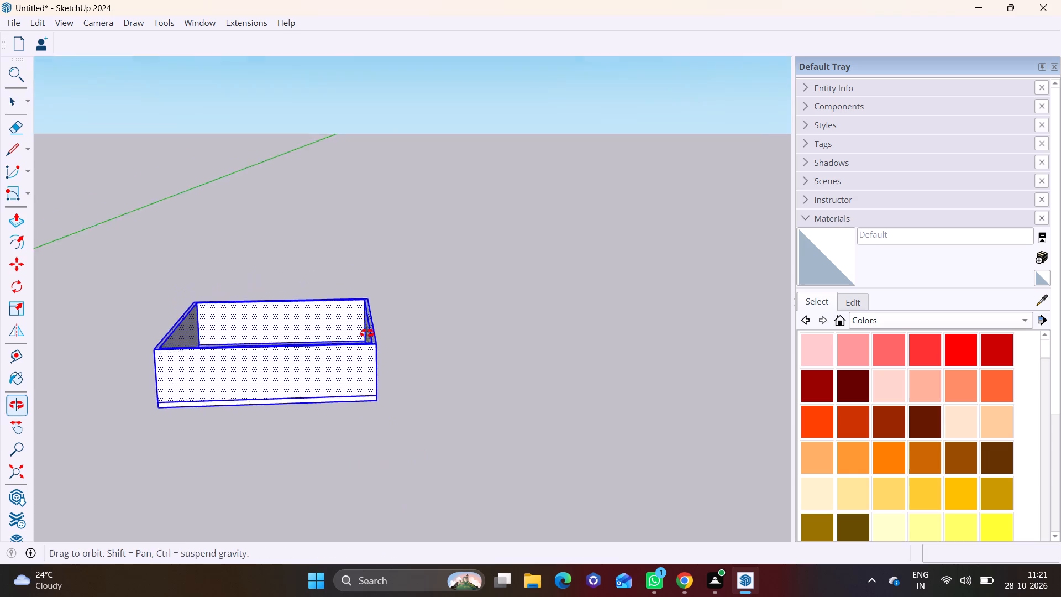
middle_click_drag(367, 333, 324, 354)
scroll(375, 393, "up", 3)
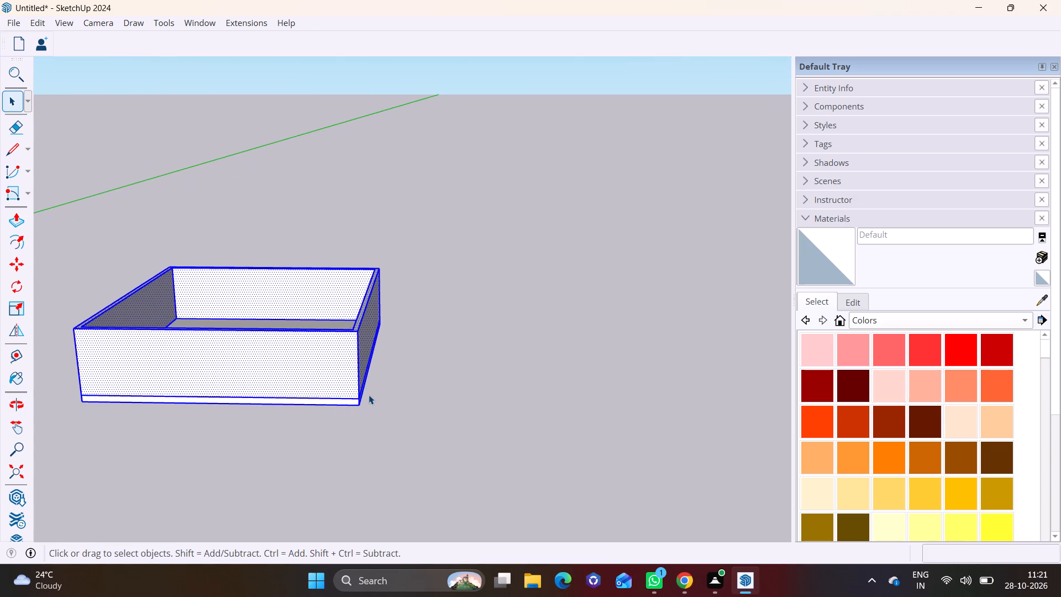
key("m")
left_click(355, 404)
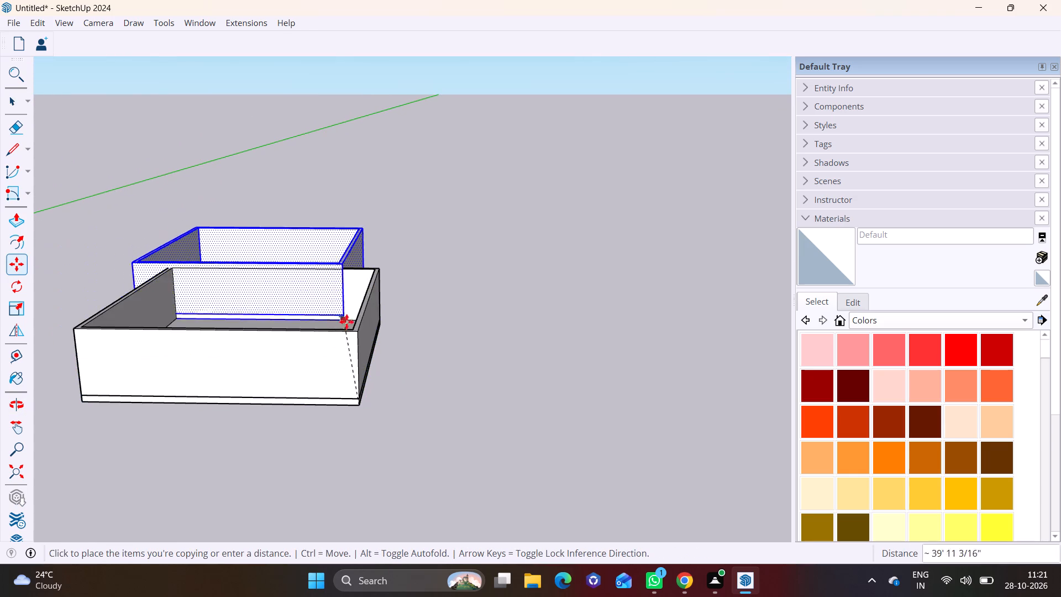
left_click(355, 331)
left_click(358, 329)
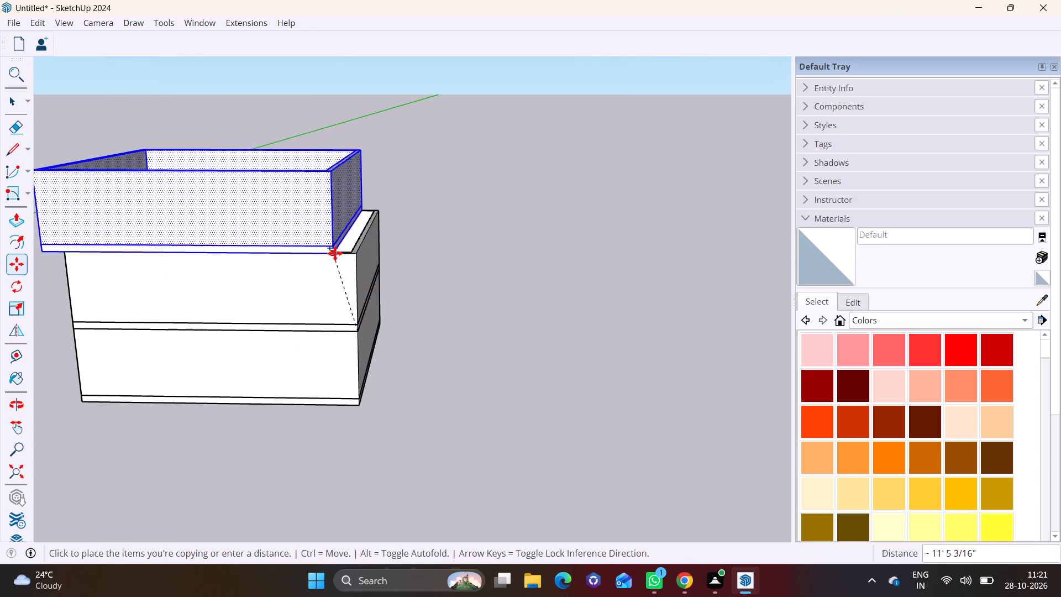
left_click(354, 254)
left_click(356, 254)
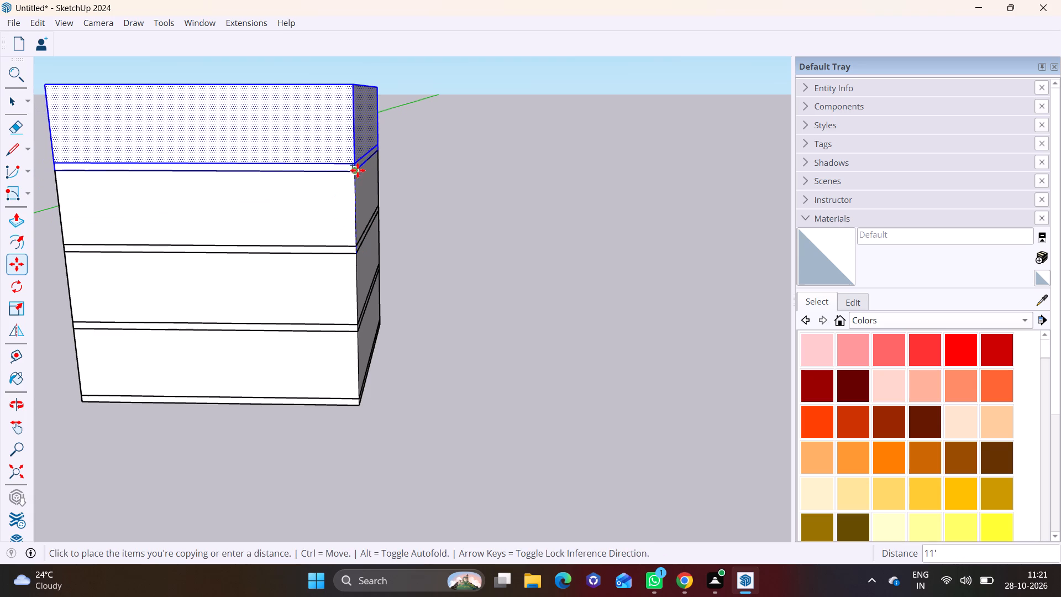
left_click(358, 170)
key("space")
left_click(445, 296)
Draw a rotated rectangle 1' high standing upright along the full 40' back outer edge of the top storey's walls.
scroll(423, 306, "down", 9)
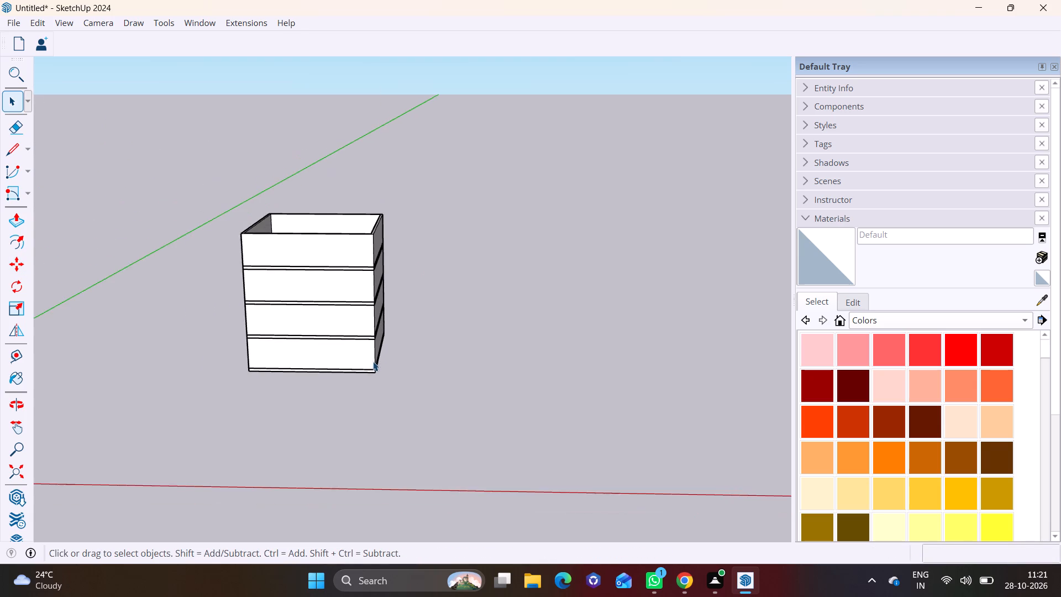
middle_click_drag(370, 335, 294, 401)
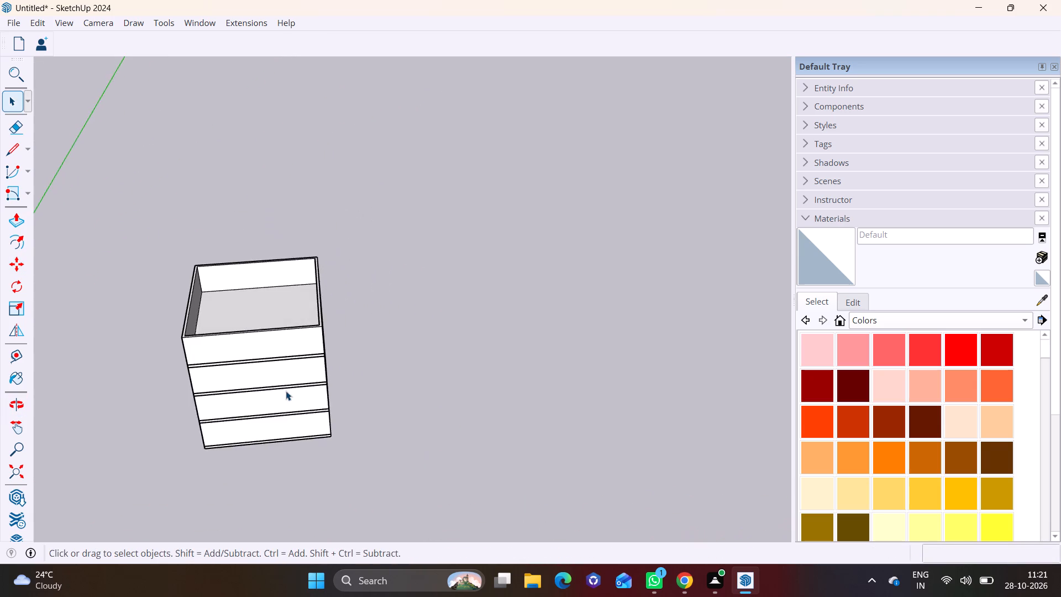
scroll(286, 383, "up", 5)
middle_click_drag(203, 358, 143, 359)
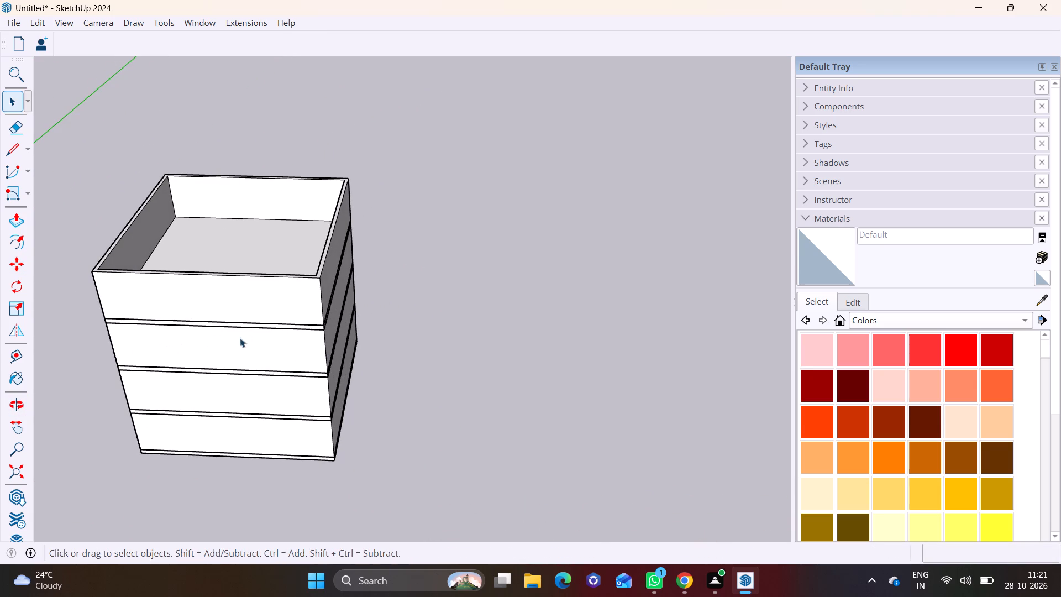
middle_click_drag(247, 338, 406, 400, "shift")
left_click(26, 193)
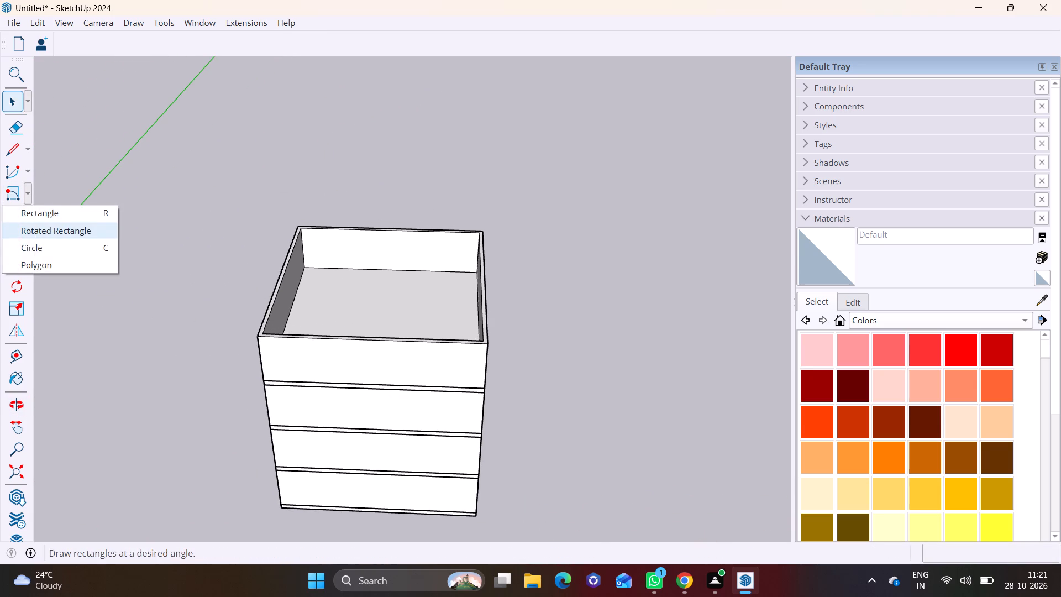
left_click(47, 229)
scroll(324, 209, "up", 3)
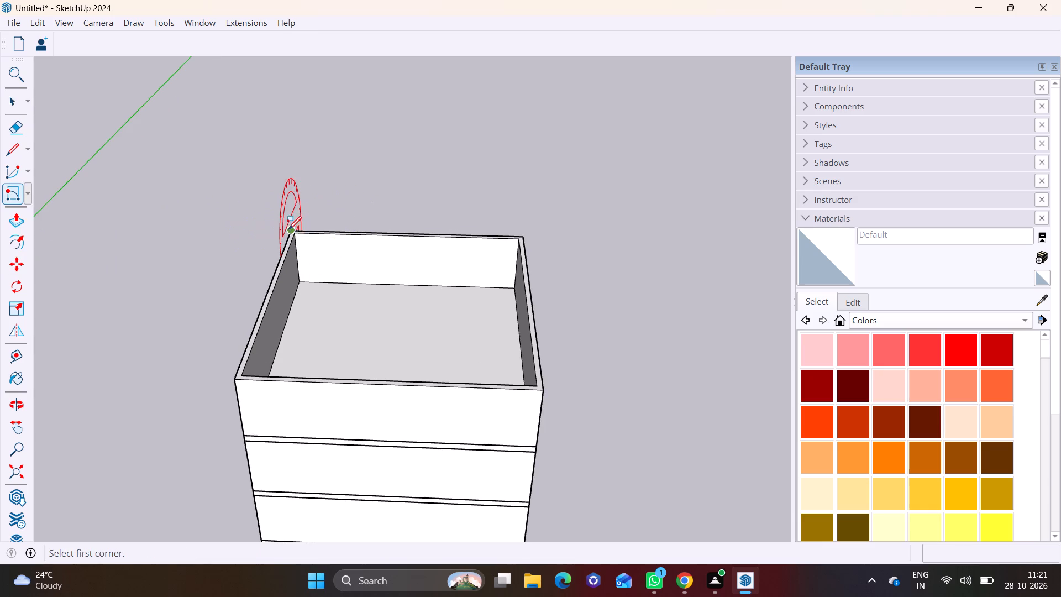
left_click(285, 228)
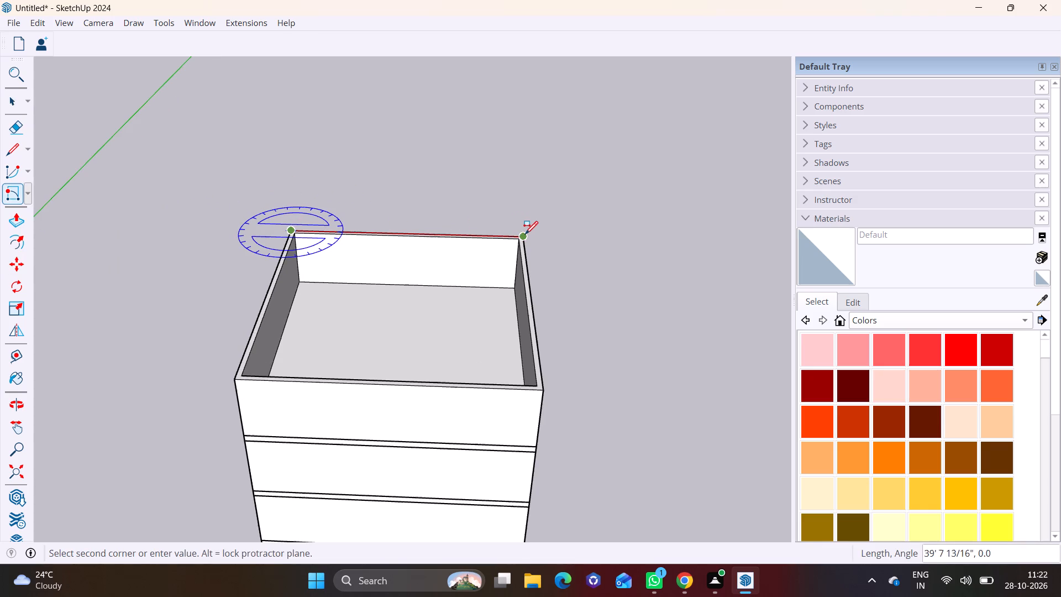
left_click(524, 234)
scroll(518, 216, "down", 4)
middle_click_drag(487, 252, 424, 161)
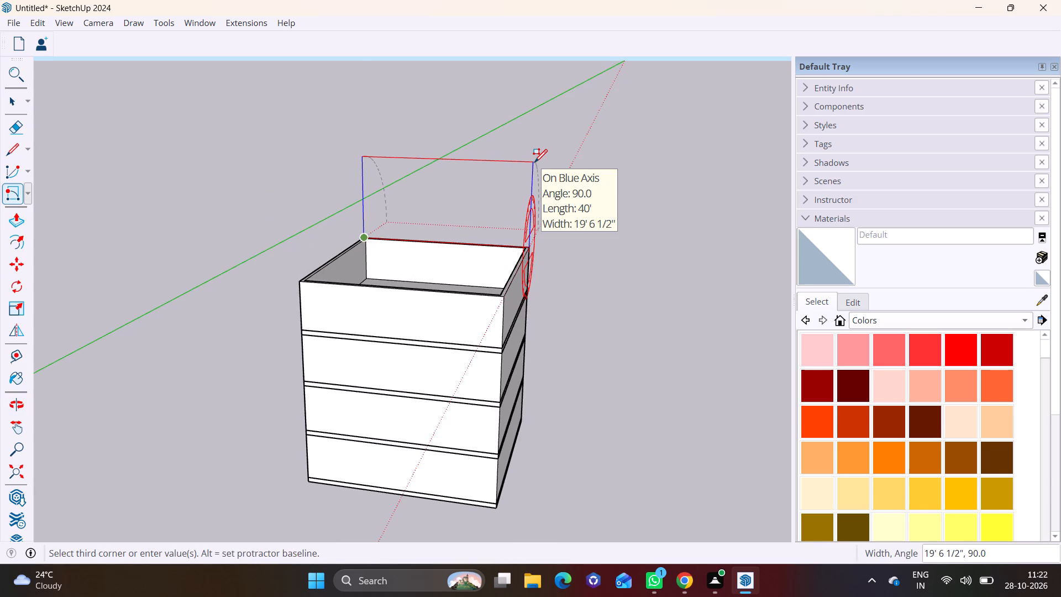
type("1'")
key("Return")
key("space")
Make a group of the upright 1' strip on the top storey's back edge.
scroll(534, 284, "up", 2)
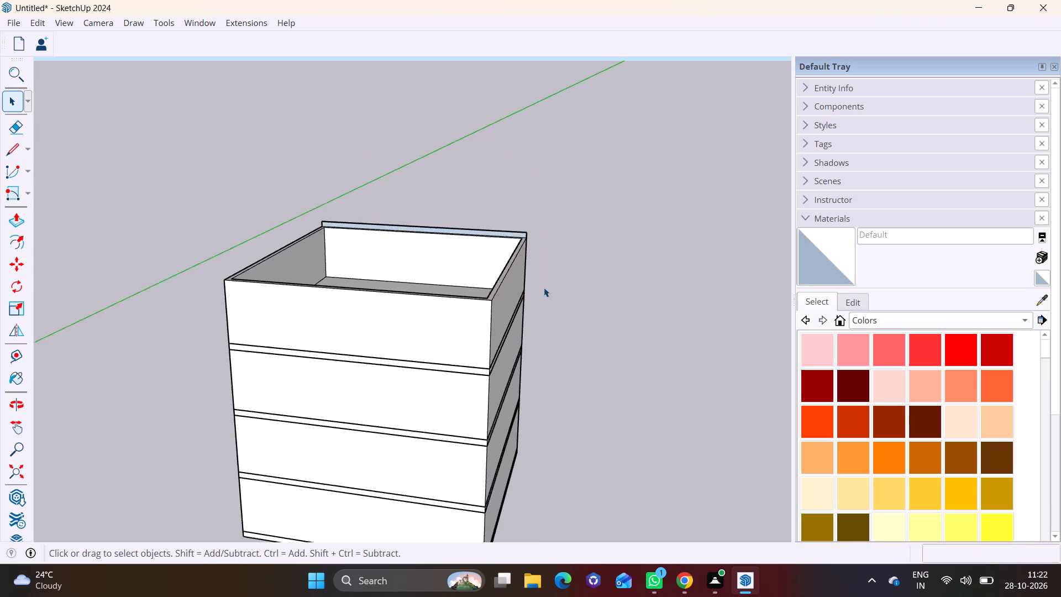
scroll(544, 287, "up", 6)
double_click(437, 220)
right_click(437, 220)
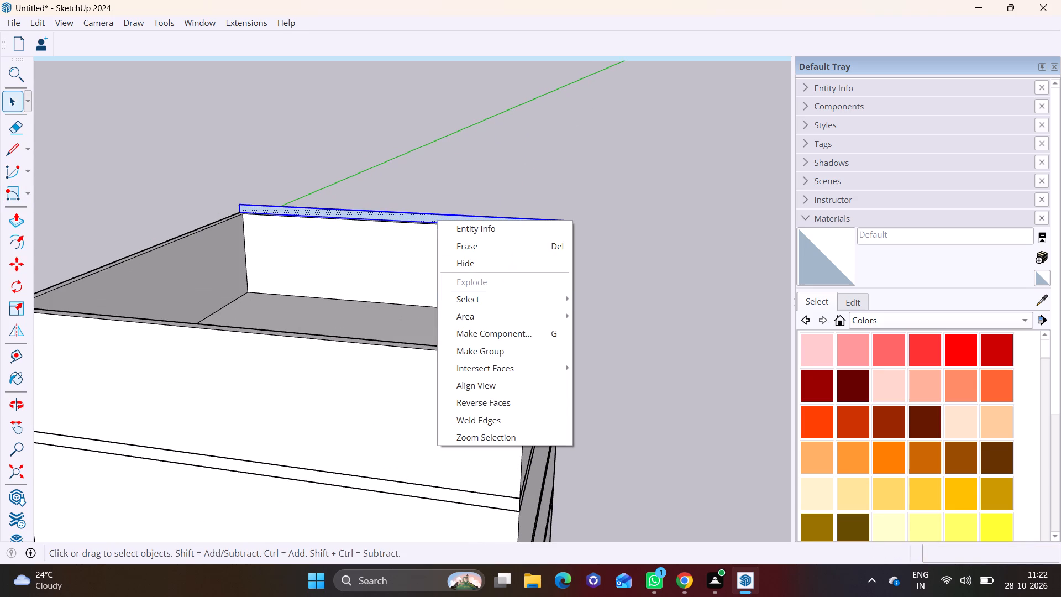
left_click(461, 350)
Push/Pull the grouped strip's face forward over the full depth of the top storey to form the roof slab.
triple_click(441, 217)
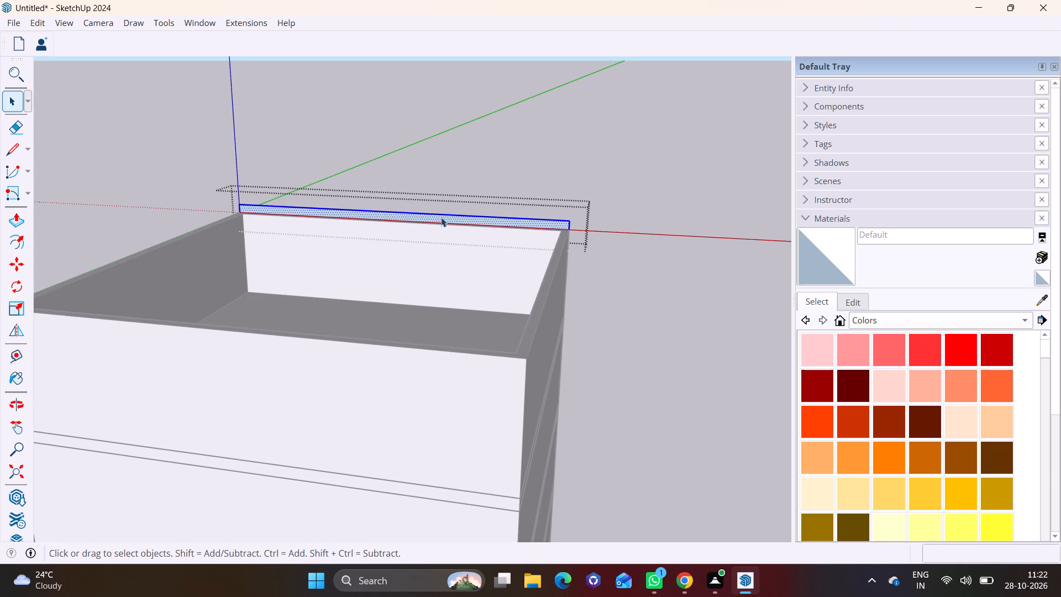
left_click(15, 219)
left_click(352, 206)
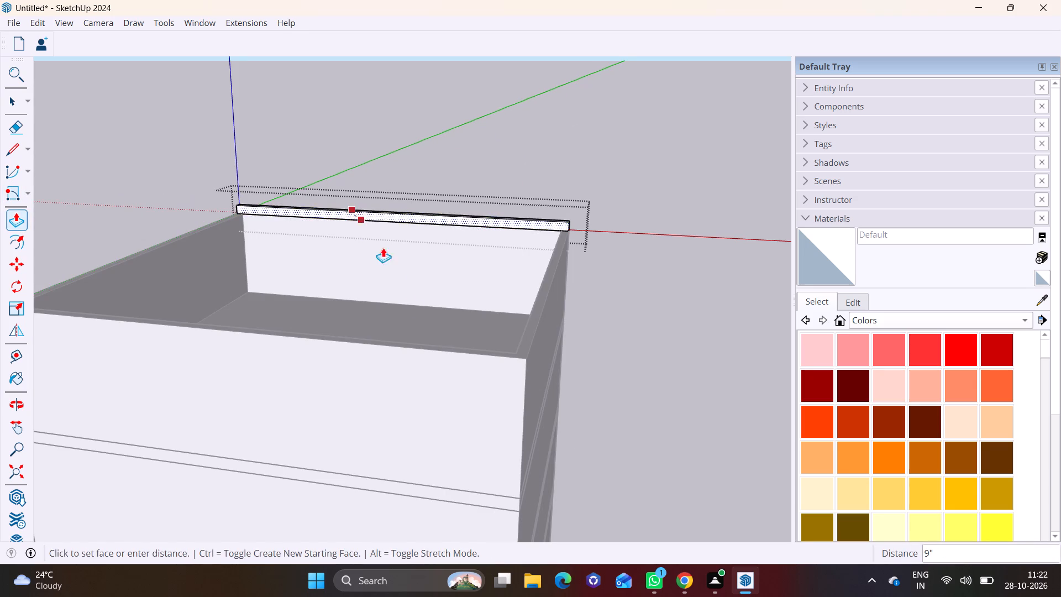
left_click(519, 400)
key("space")
left_click(593, 390)
Draw a rectangle about 8' 10 1/2" by 1' on the ground slab's front edge, starting at the building's right corner.
scroll(432, 431, "down", 11)
middle_click_drag(403, 432, 433, 339)
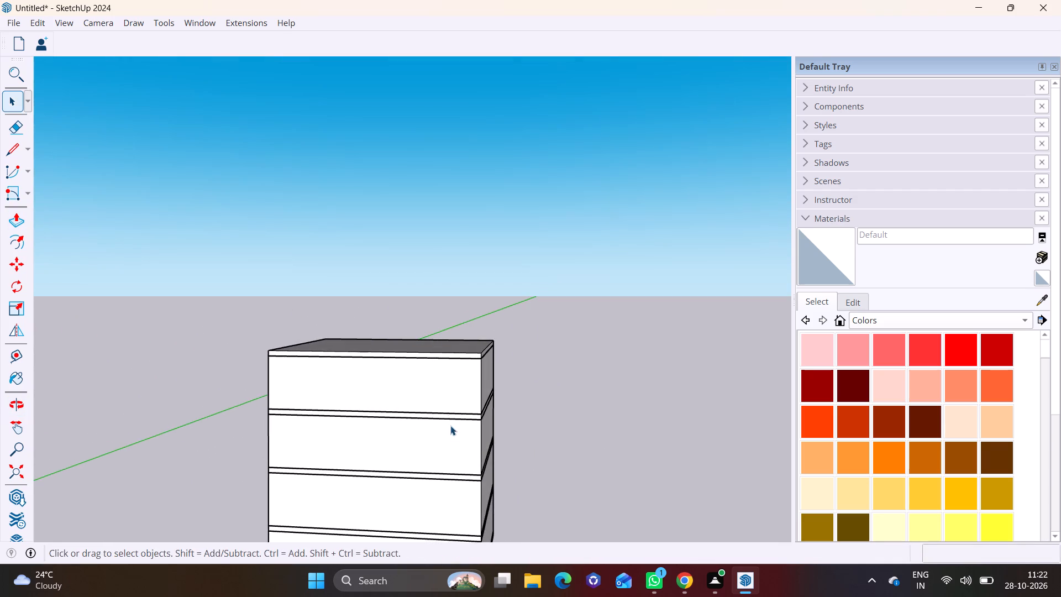
scroll(450, 426, "up", 3)
middle_click_drag(437, 438, 427, 255, "shift")
scroll(420, 405, "up", 5)
middle_click_drag(427, 417, 413, 412)
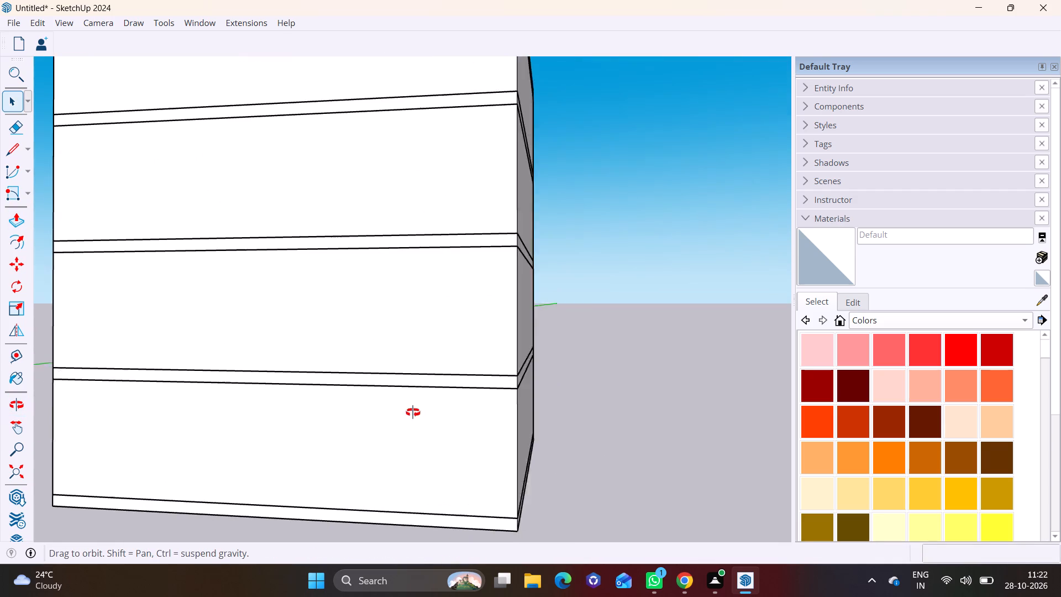
middle_click_drag(413, 412, 376, 407)
scroll(376, 407, "down", 2)
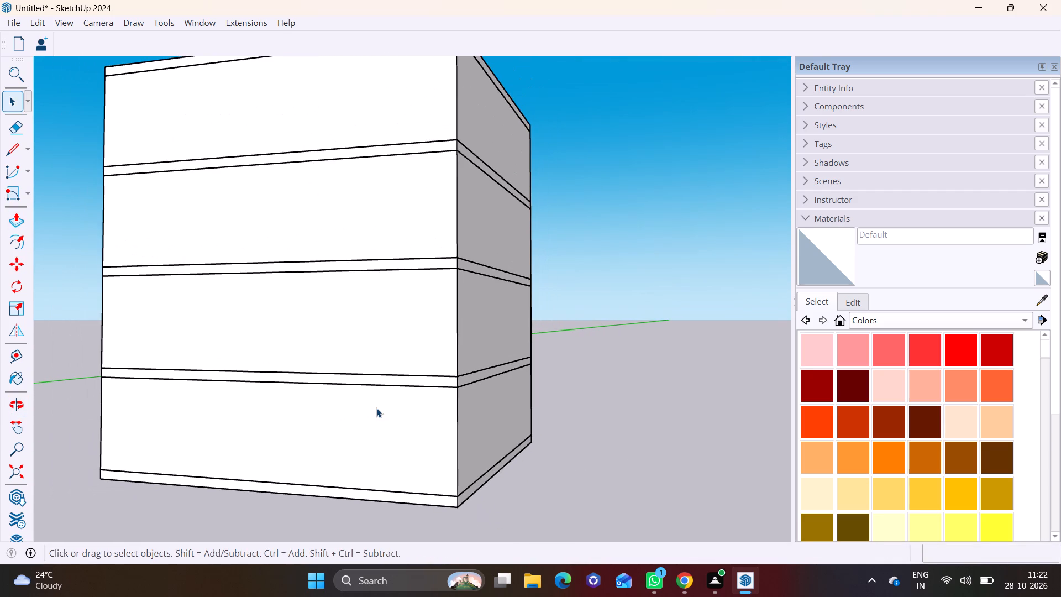
middle_click_drag(376, 408, 420, 415)
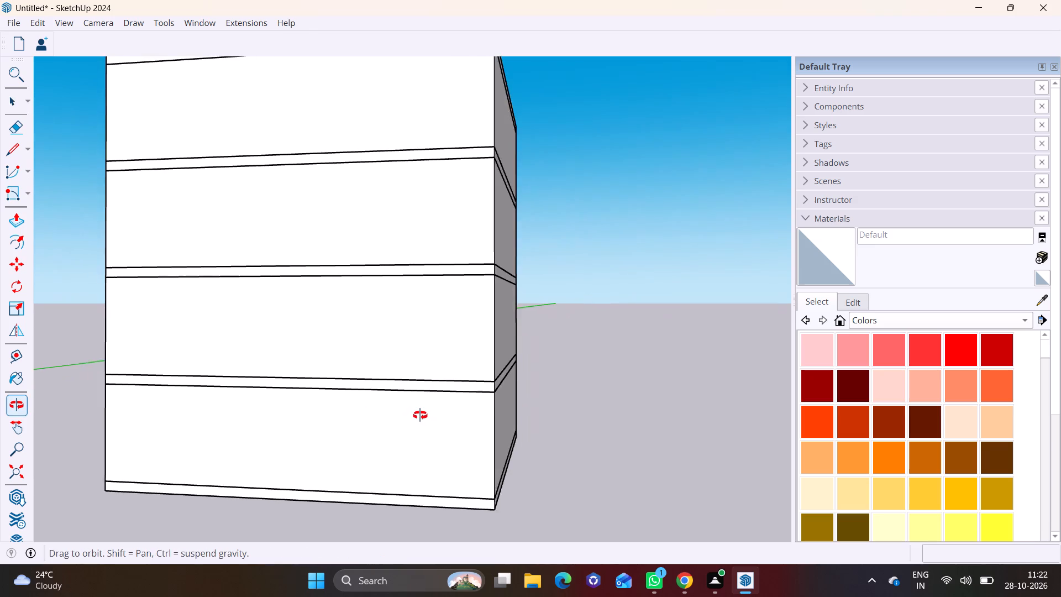
middle_click_drag(420, 415, 402, 428)
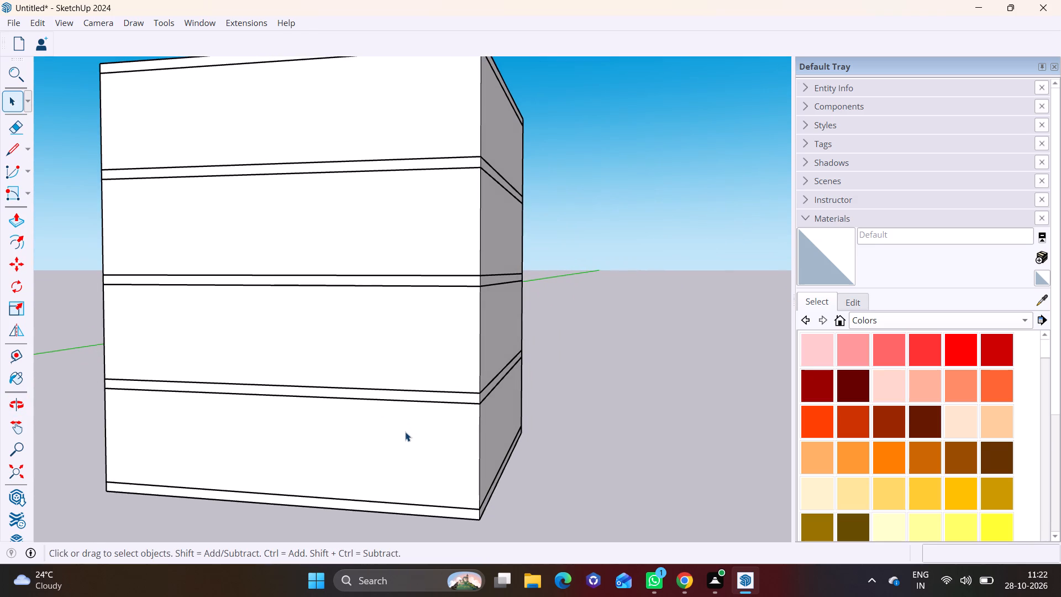
scroll(415, 426, "up", 2)
middle_click_drag(415, 425, 380, 398)
left_click(29, 196)
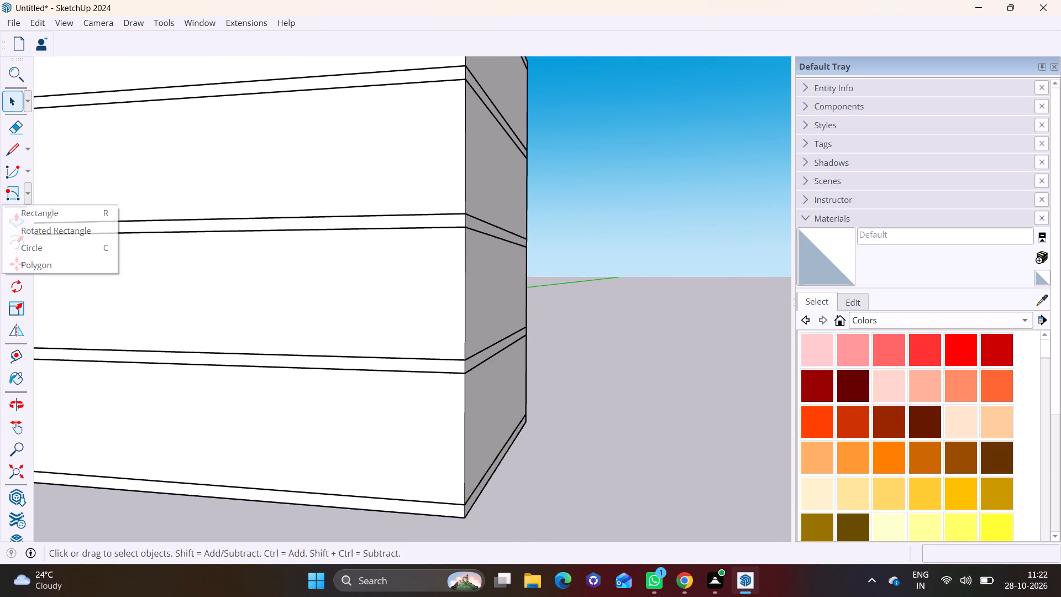
left_click(29, 210)
scroll(275, 439, "down", 4)
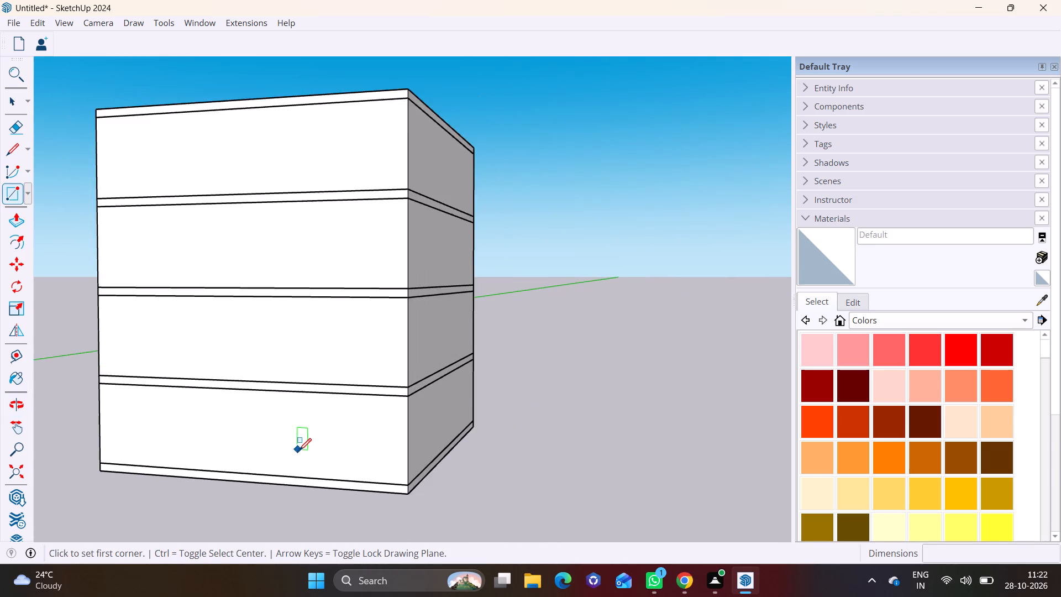
scroll(299, 451, "down", 1)
scroll(417, 502, "up", 5)
scroll(386, 458, "up", 1, "shift")
middle_click_drag(389, 455, 421, 434, "shift")
scroll(392, 453, "up", 2)
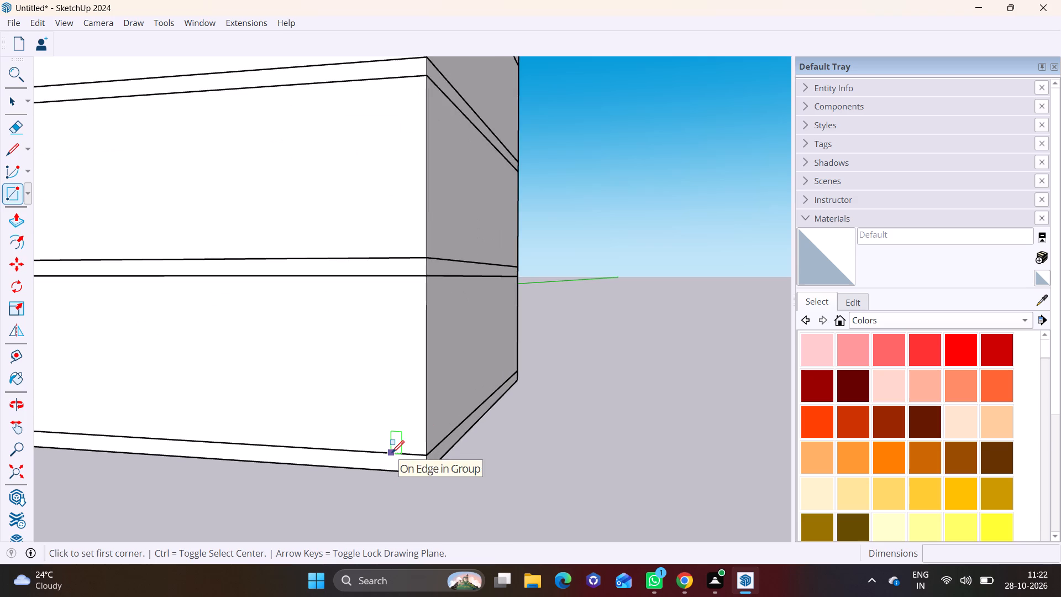
scroll(392, 453, "up", 2)
left_click(433, 457)
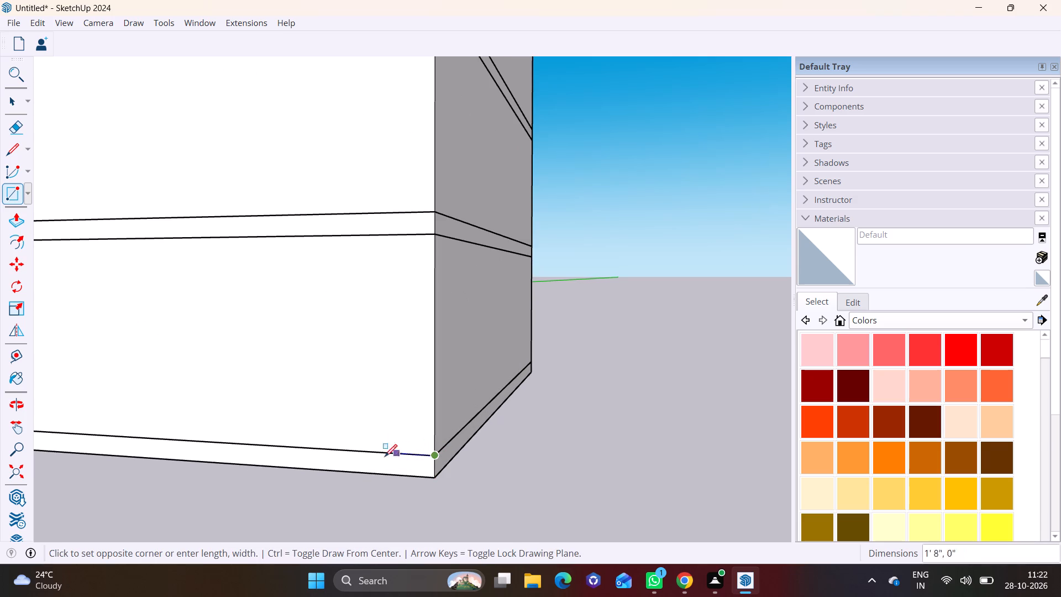
left_click(255, 467)
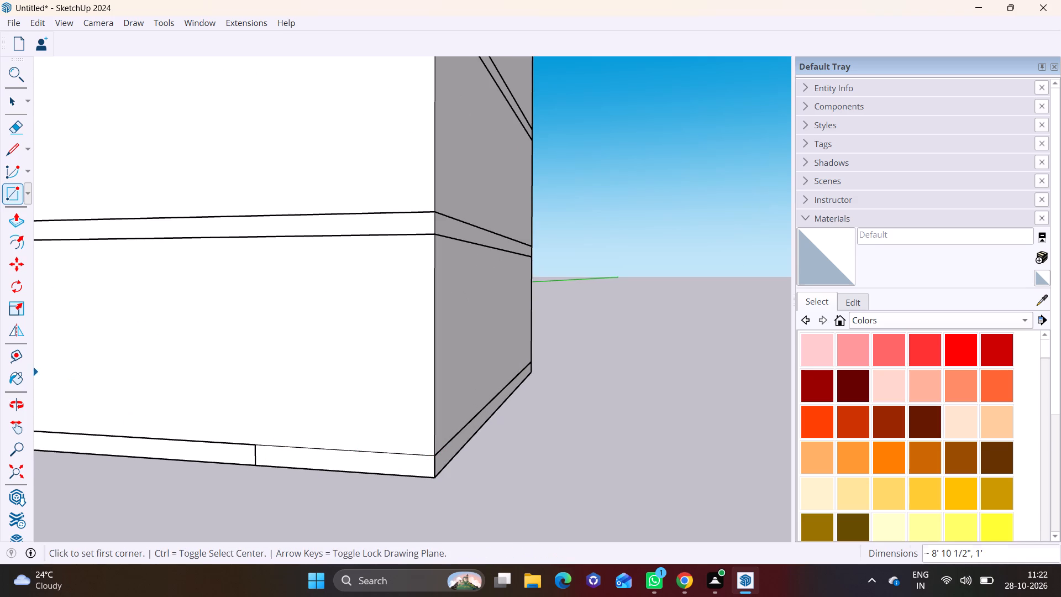
Push/Pull the rectangle on the ground slab's front edge outward about 1' 1/8".
key("space")
left_click(12, 97)
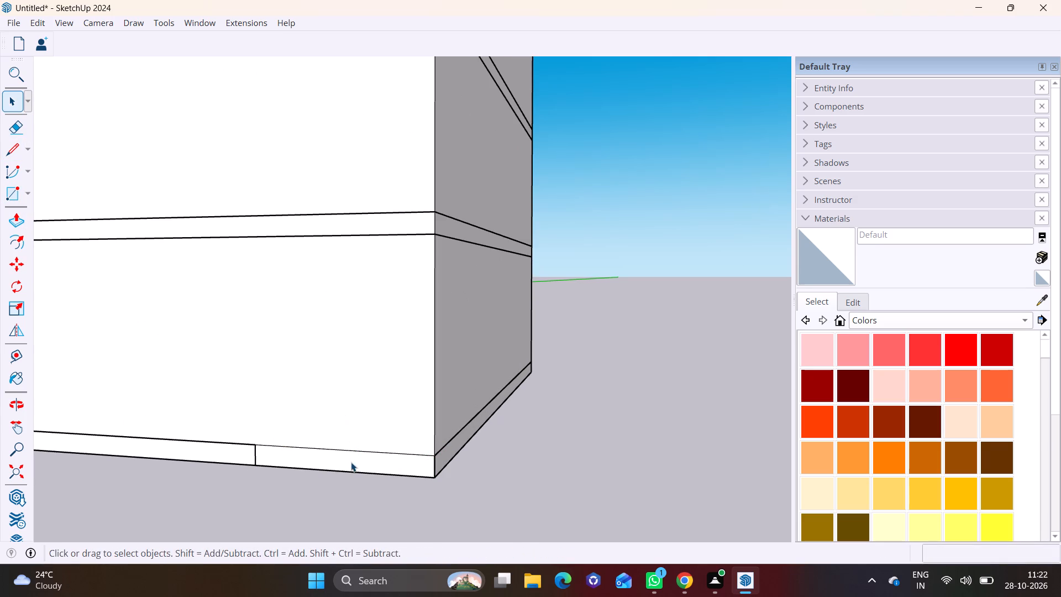
left_click(351, 462)
middle_click_drag(364, 449, 202, 442)
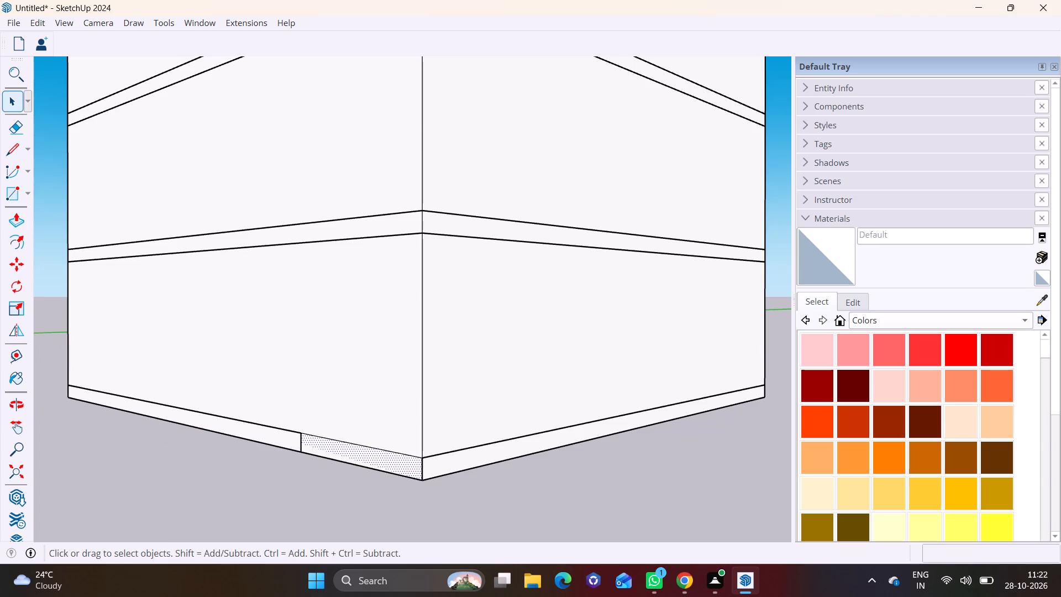
left_click(7, 216)
left_click(346, 450)
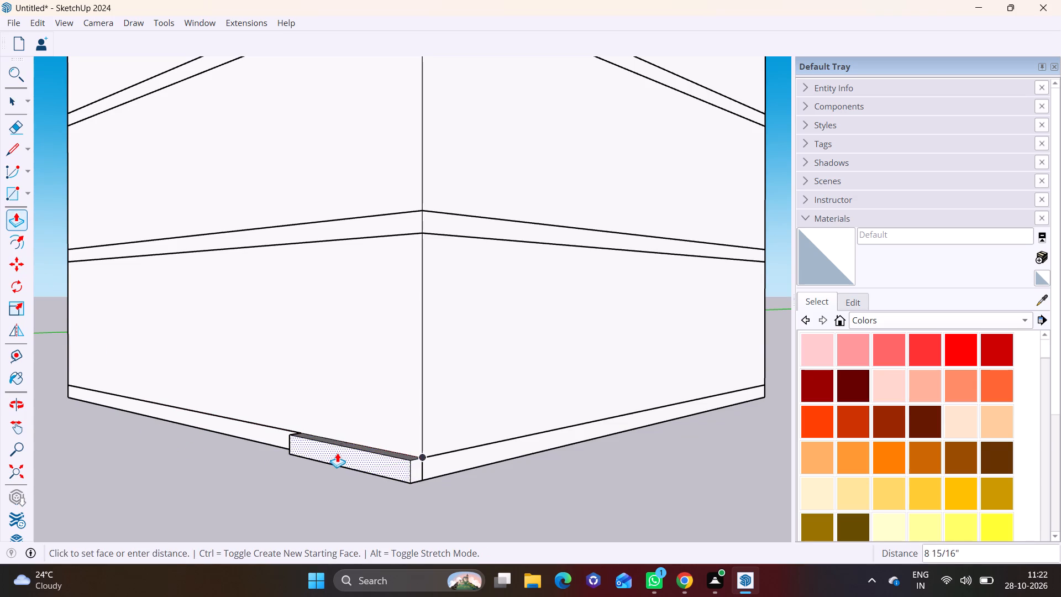
left_click(334, 453)
middle_click_drag(395, 457, 830, 465)
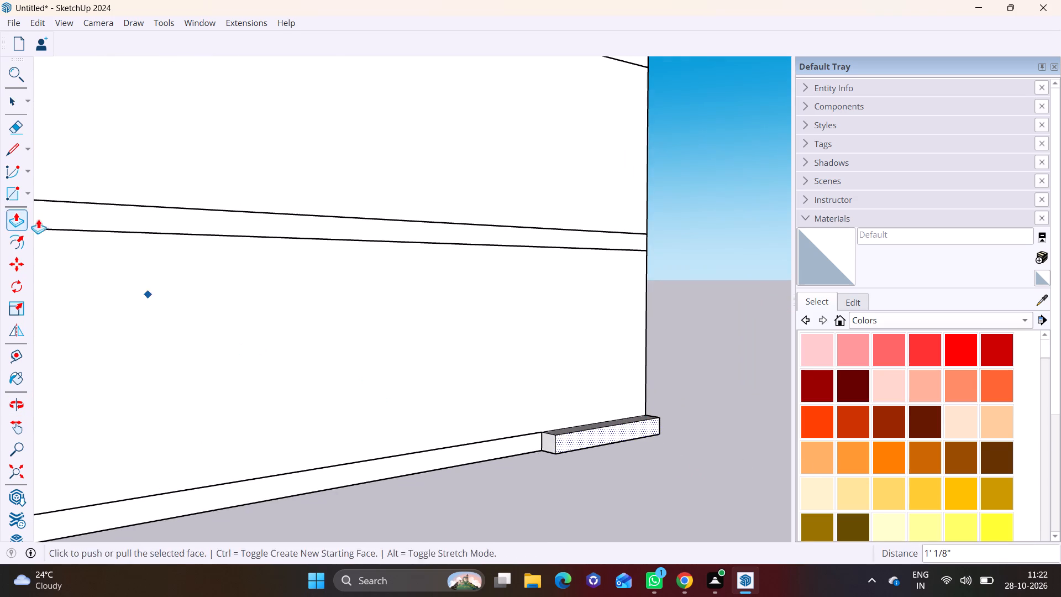
Push/Pull the projecting strip's inner end face about 10' 8 1/2" further along the ground slab's front edge.
left_click(9, 101)
left_click(548, 443)
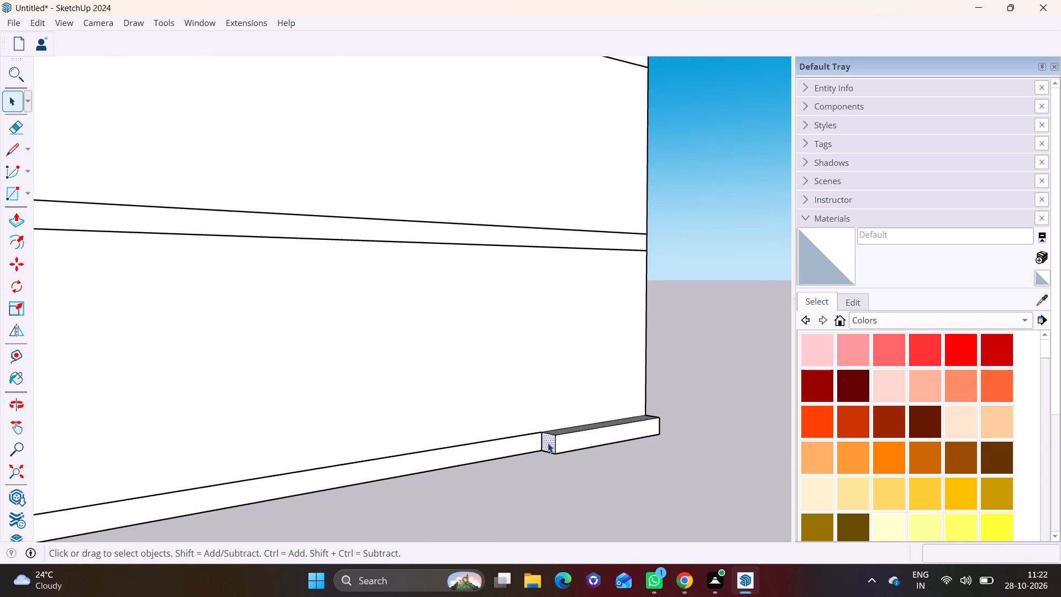
left_click(7, 216)
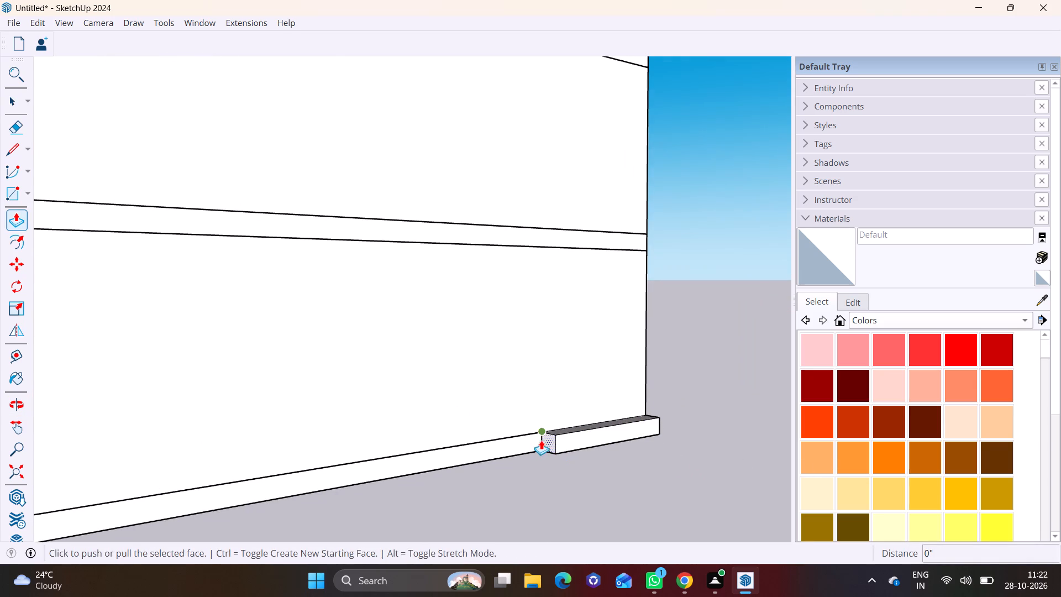
left_click(547, 438)
middle_click_drag(506, 442, 234, 462)
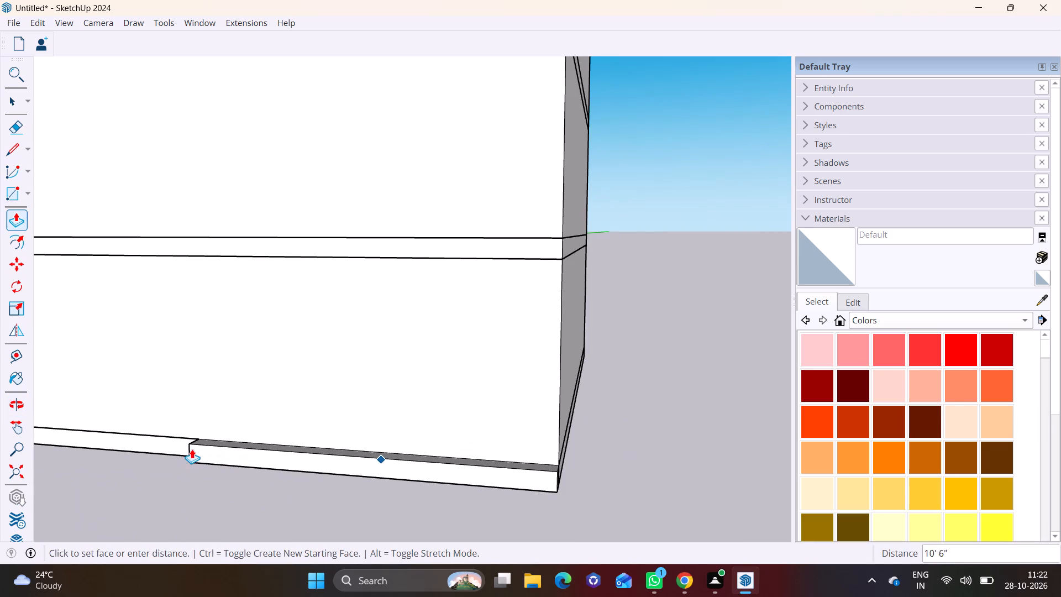
left_click(192, 449)
Draw a line about 1' 1/8" long across the strip's top face near its inner end, marking off a small square.
scroll(278, 405, "down", 8)
middle_click_drag(321, 381, 369, 339)
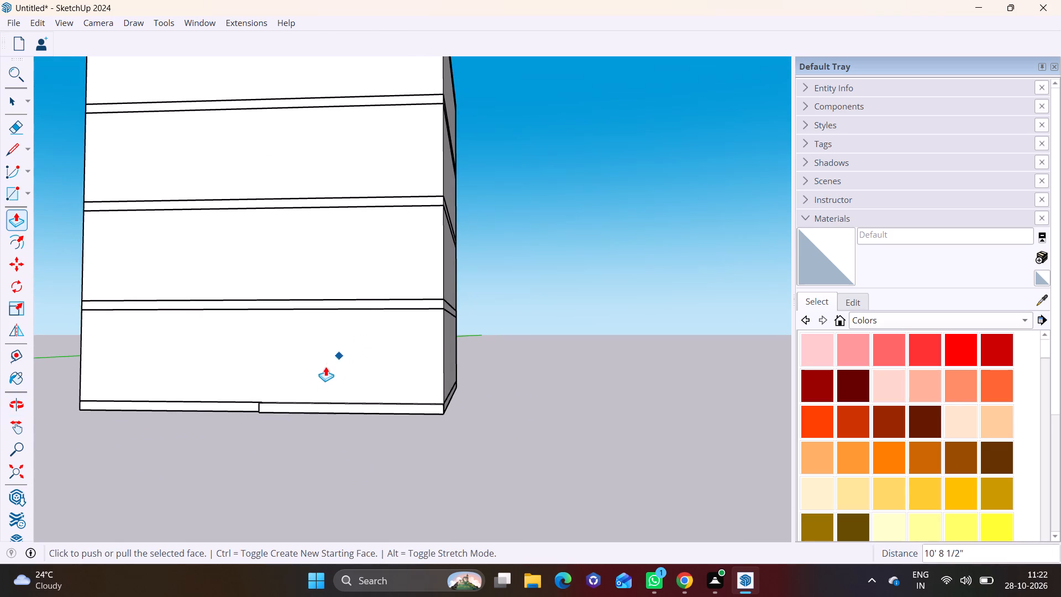
middle_click_drag(325, 317, 324, 360)
scroll(285, 410, "up", 3)
middle_click_drag(353, 445, 286, 565)
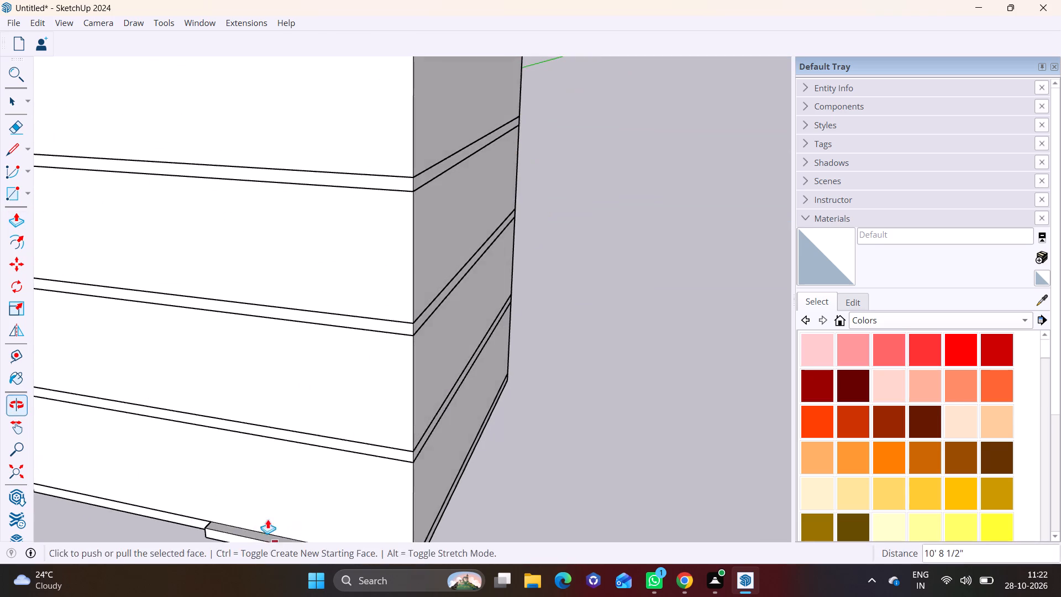
middle_click_drag(264, 510, 312, 358)
middle_click_drag(271, 388, 274, 421)
scroll(290, 392, "up", 10)
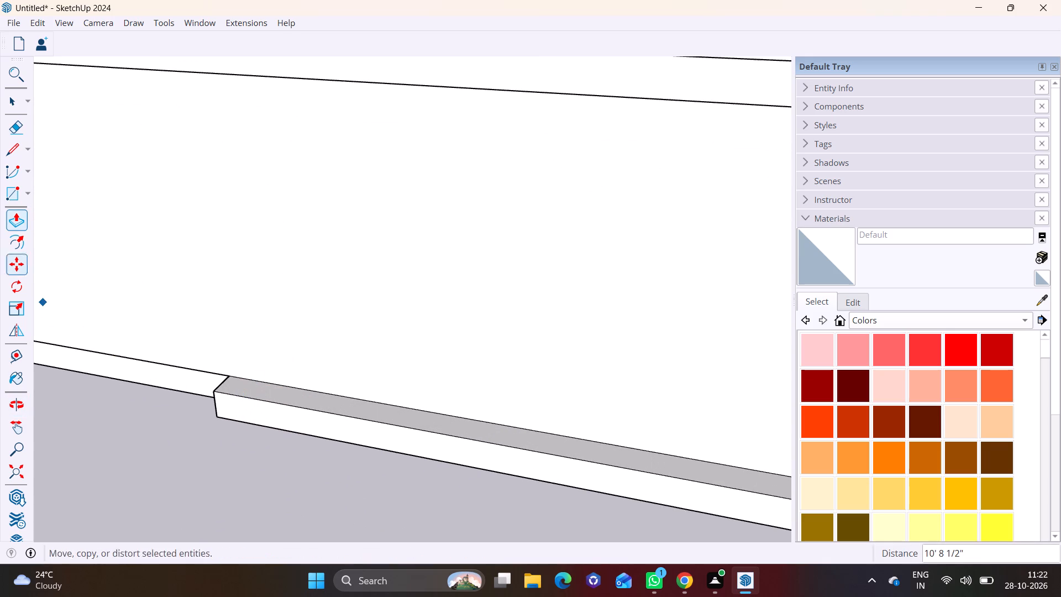
left_click(9, 156)
scroll(239, 407, "up", 3)
left_click(235, 394)
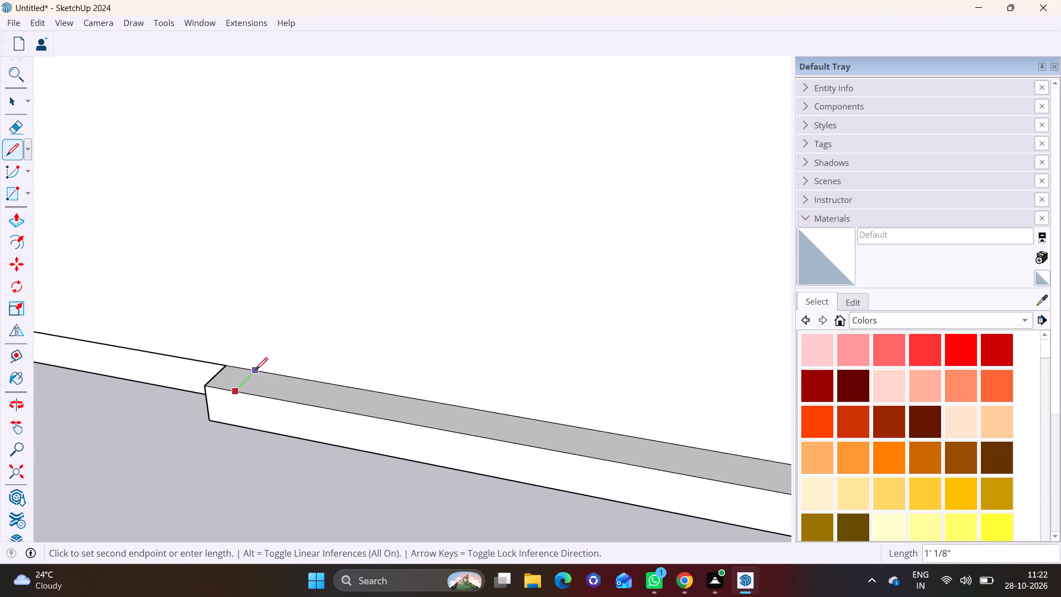
left_click(258, 368)
Push/Pull the small square on the strip's inner end up 44' to the roof slab's top, forming a vertical post.
left_click(11, 94)
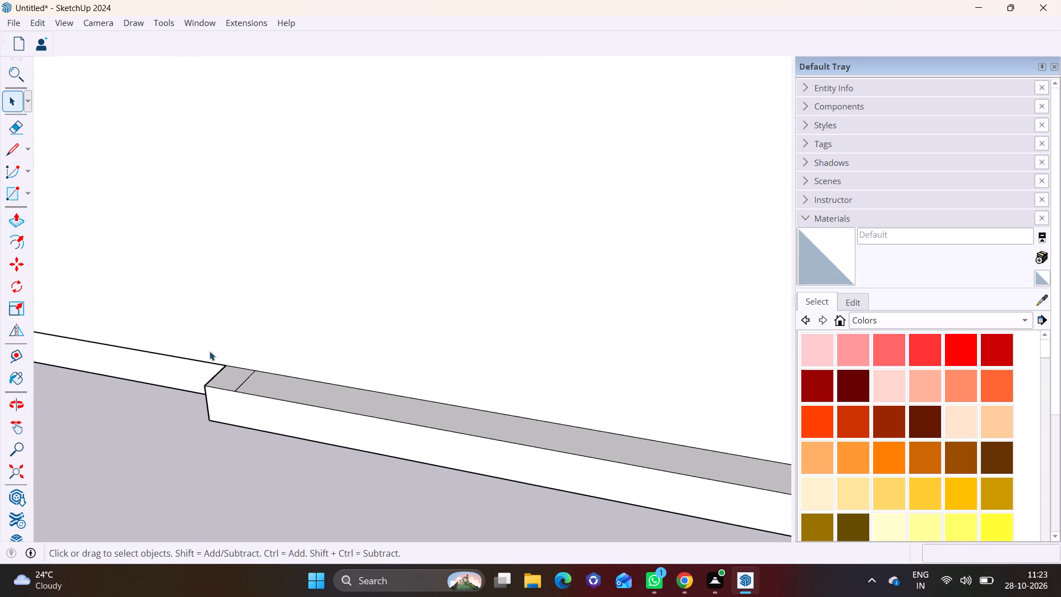
left_click(230, 381)
left_click(15, 221)
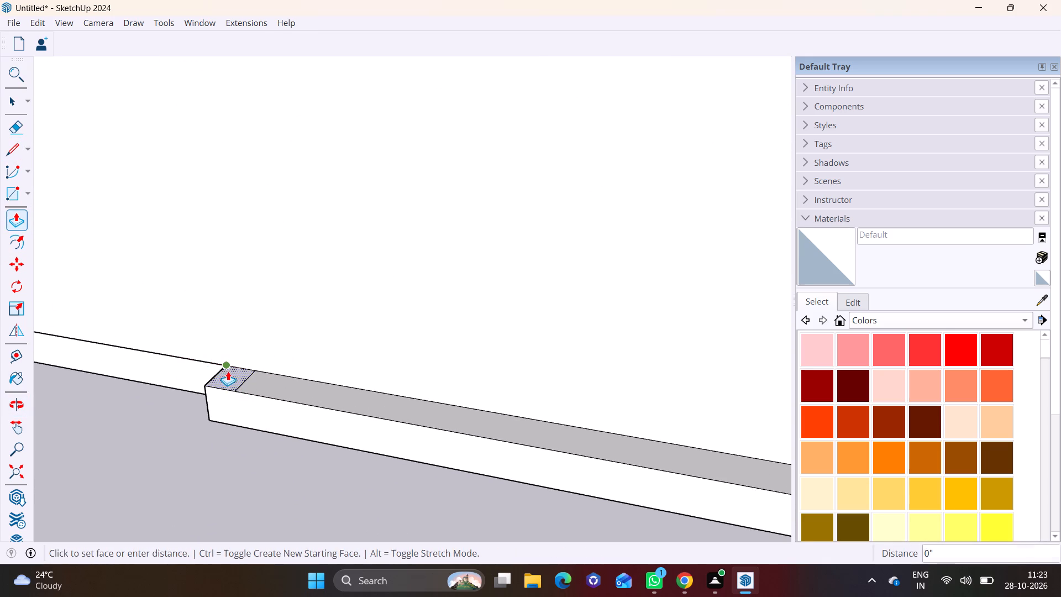
left_click(228, 371)
scroll(284, 282, "down", 16)
middle_click_drag(307, 86, 303, 106, "shift")
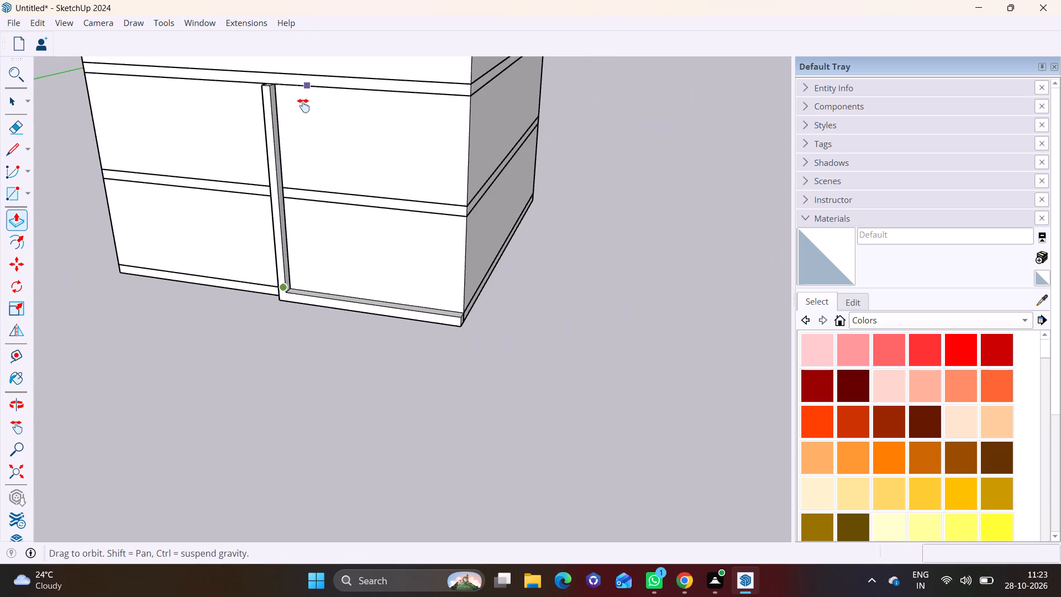
middle_click_drag(303, 106, 261, 408, "shift")
scroll(220, 238, "up", 4)
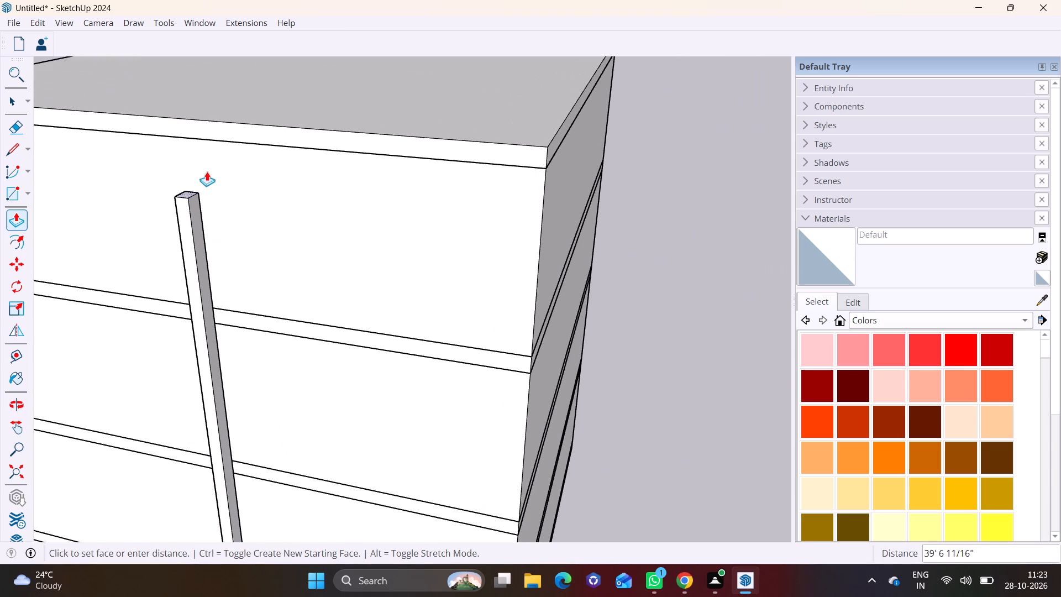
left_click(230, 125)
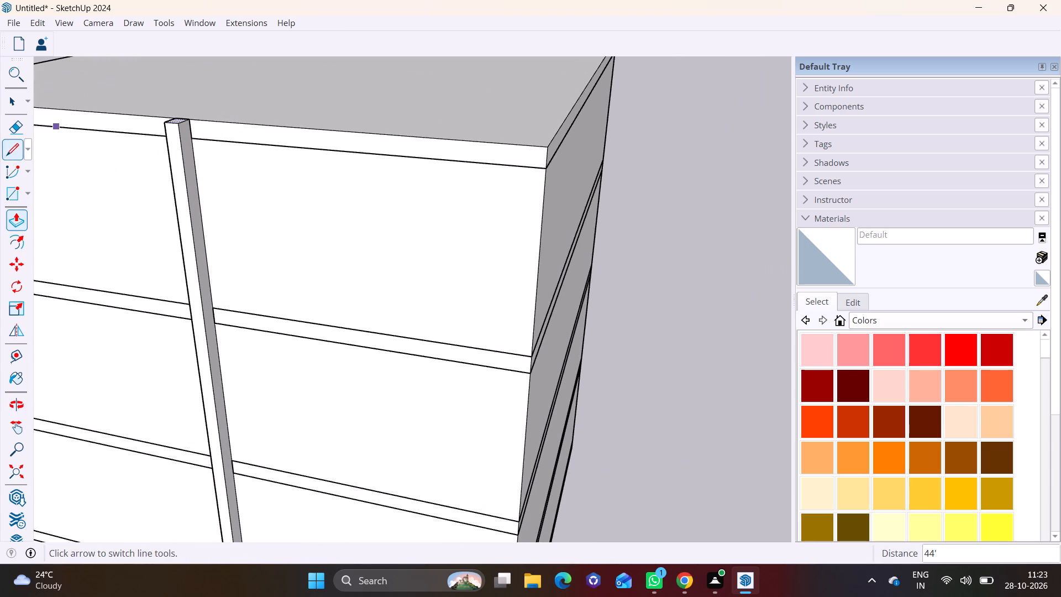
Draw a line across the post's right side face, level with the roof slab's underside.
left_click_drag(14, 149, 21, 149)
scroll(223, 129, "up", 9)
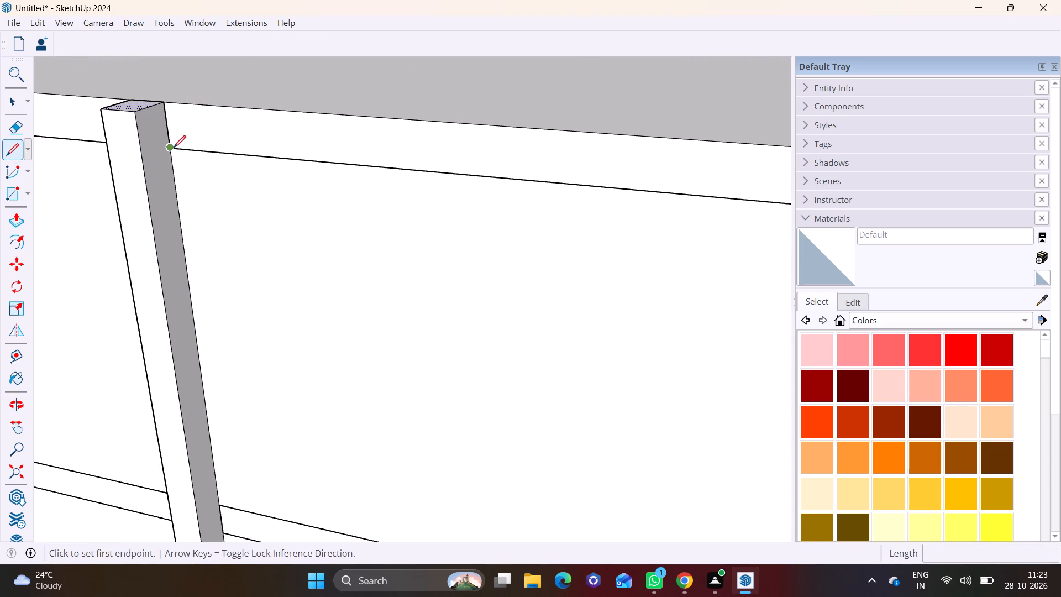
left_click(174, 148)
left_click(141, 161)
Push/Pull the upper part of the post's side face about 11' 11 3/8" along the roof slab toward the building's right corner.
left_click(6, 96)
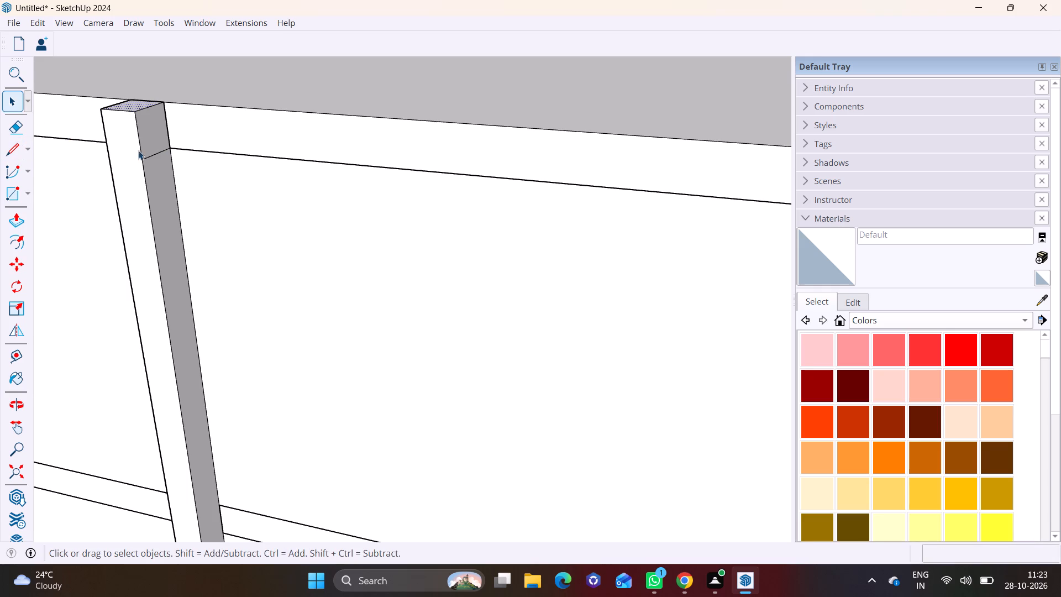
left_click(153, 127)
left_click(18, 217)
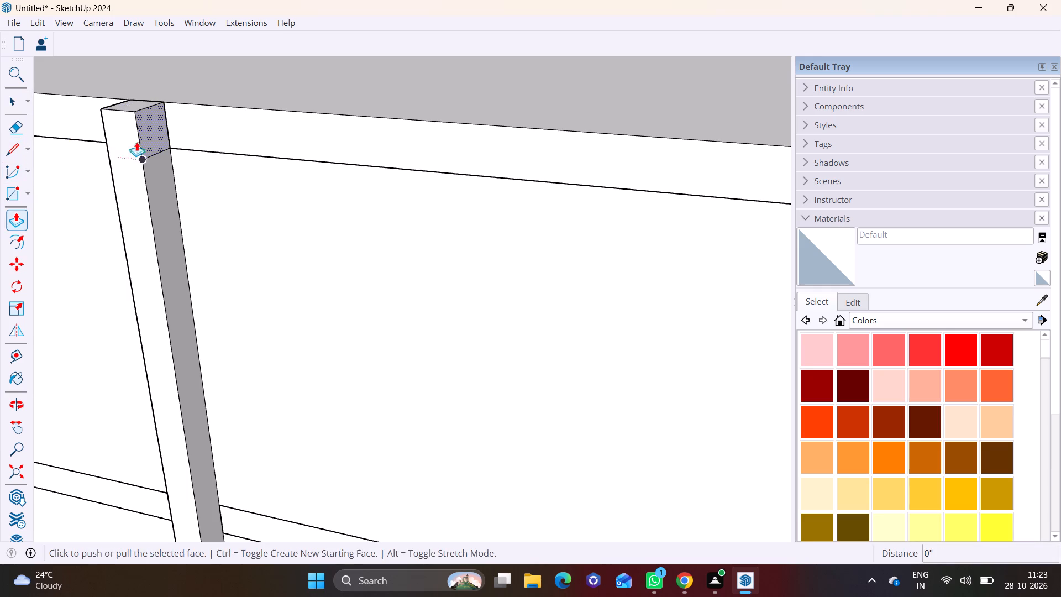
left_click(158, 134)
scroll(251, 140, "down", 7)
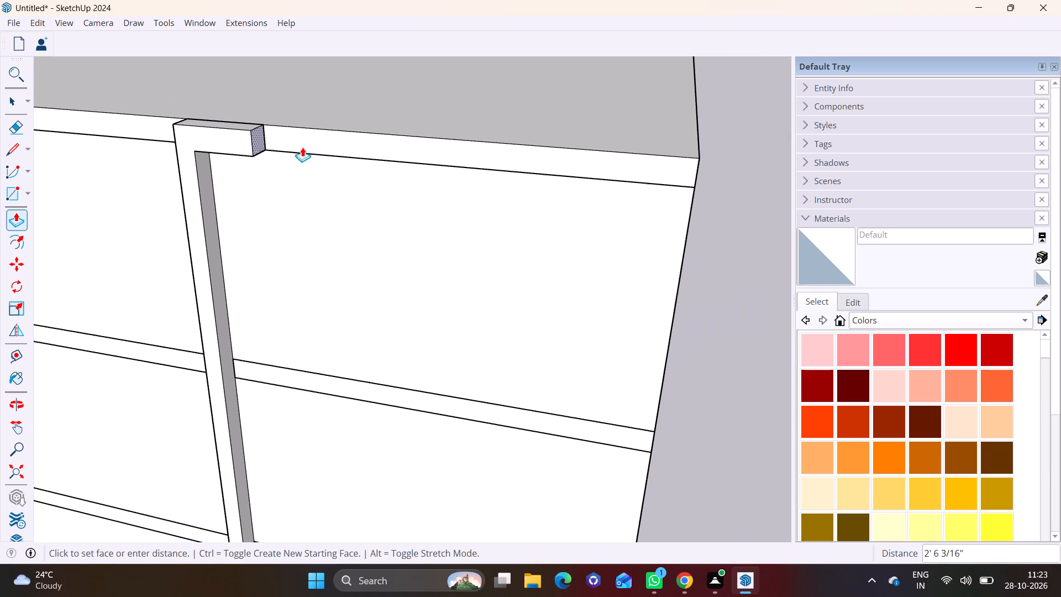
left_click(497, 156)
Push/Pull the underside of the frame's top arm down about 1' 7 1/16".
middle_click_drag(218, 227, 210, 223)
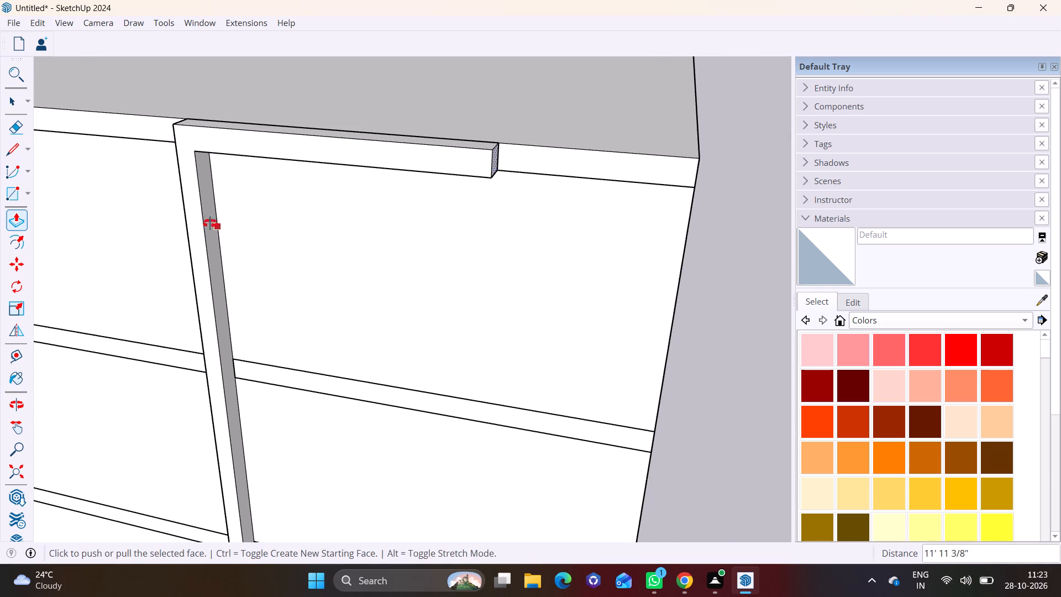
middle_click_drag(210, 223, 345, 148)
middle_click_drag(316, 161, 317, 72)
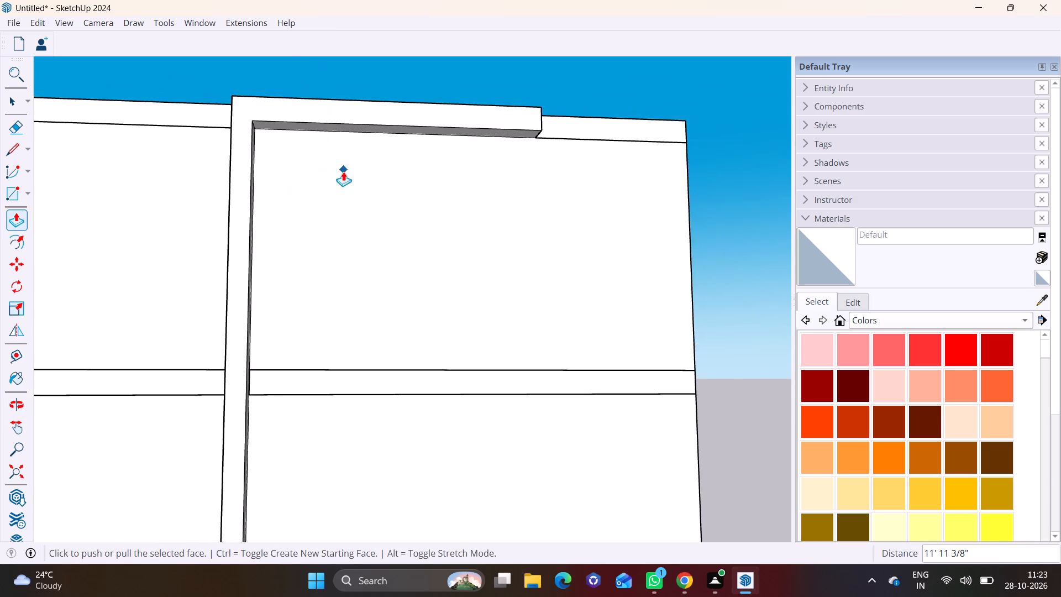
scroll(343, 174, "up", 1)
middle_click_drag(317, 189, 228, 220)
scroll(230, 223, "up", 1)
middle_click_drag(239, 200, 244, 192)
scroll(277, 165, "up", 2)
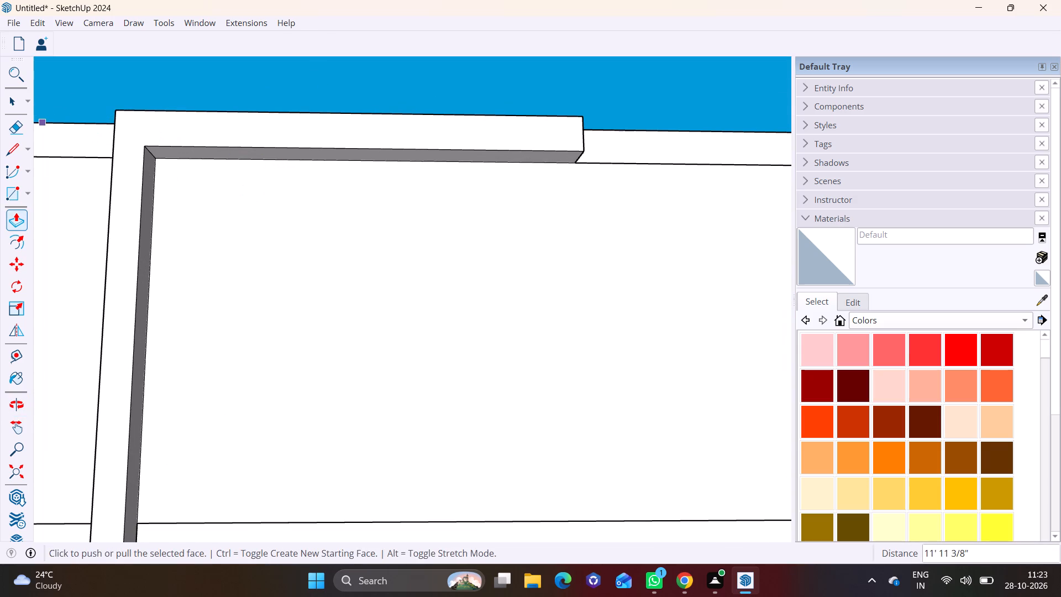
left_click(8, 106)
left_click(191, 145)
left_click(191, 153)
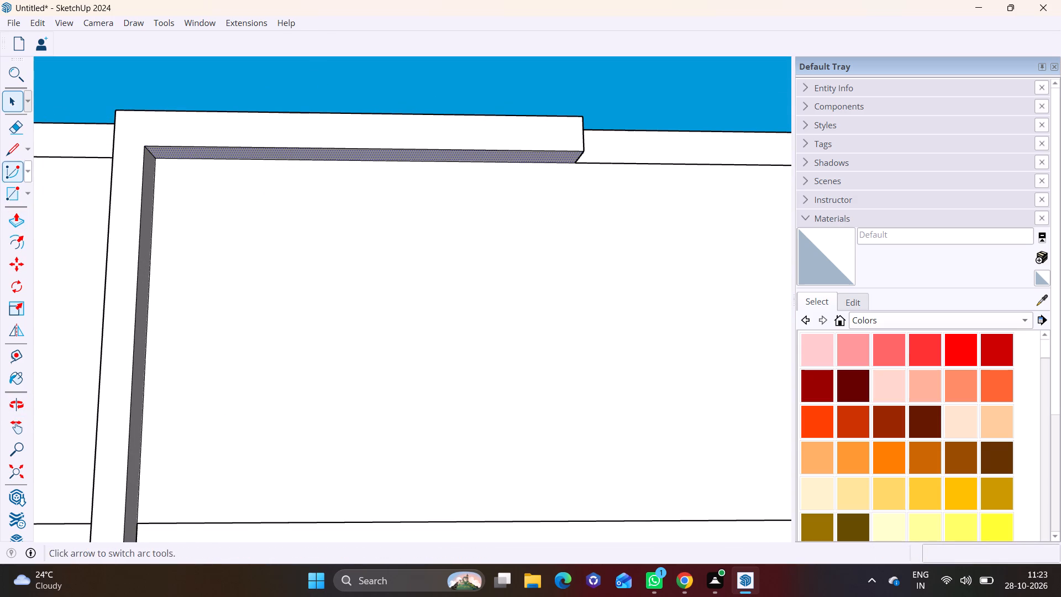
left_click(13, 224)
left_click(261, 154)
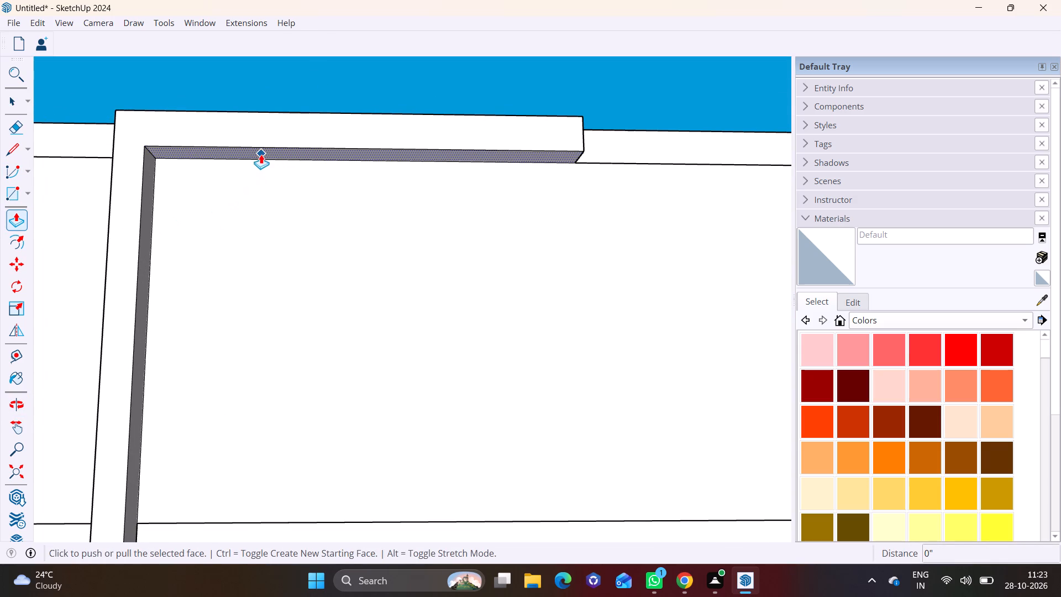
left_click(264, 211)
Push/Pull the post's inner side face outward about 7 1/16" toward the building's right corner.
scroll(277, 327, "down", 2)
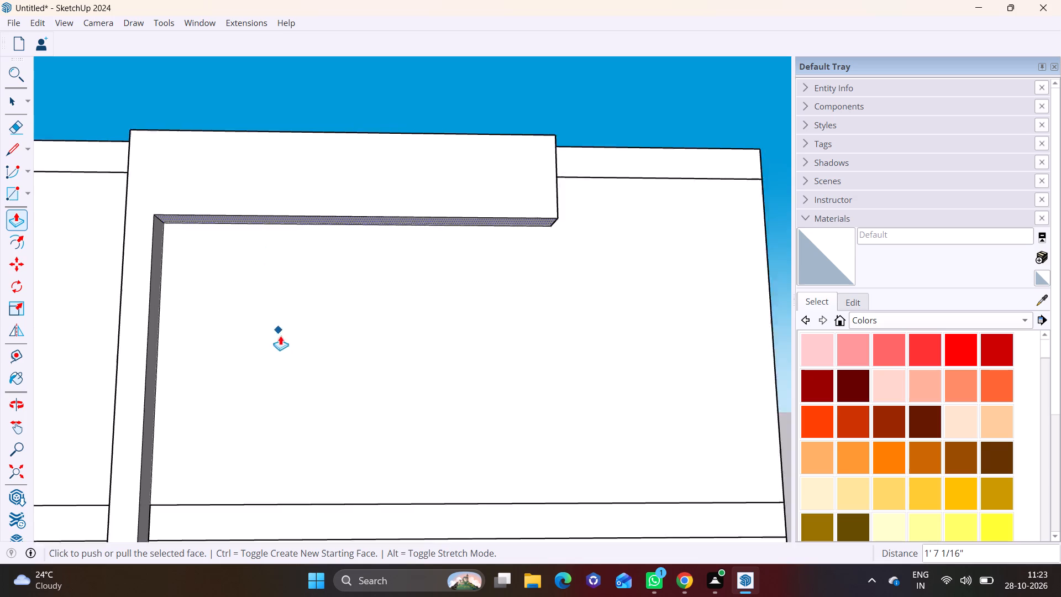
scroll(280, 336, "down", 7)
middle_click_drag(275, 395, 360, 169, "shift")
middle_click_drag(351, 347, 323, 167, "shift")
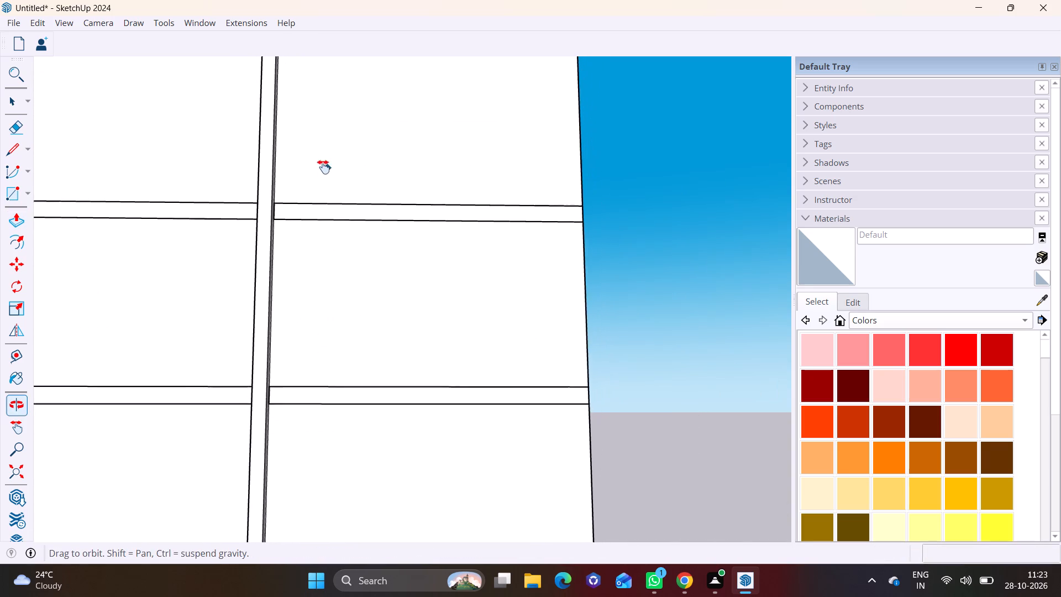
middle_click_drag(323, 167, 323, 166, "shift")
middle_click_drag(303, 328, 286, 162, "shift")
middle_click_drag(285, 242, 270, 244)
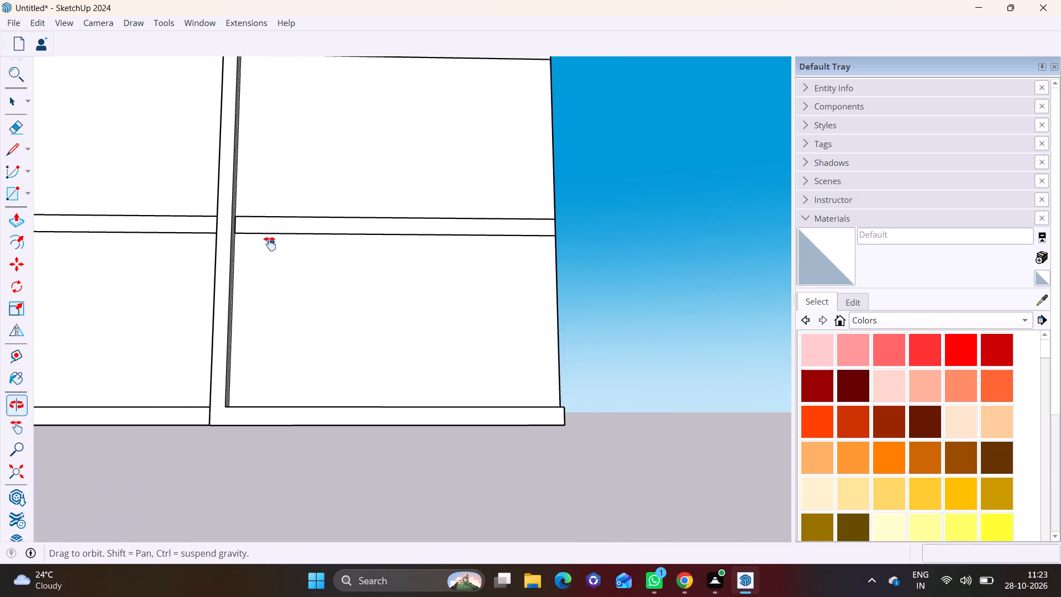
middle_click_drag(270, 244, 250, 396)
middle_click_drag(256, 172, 266, 403, "shift")
middle_click_drag(287, 192, 254, 347, "shift")
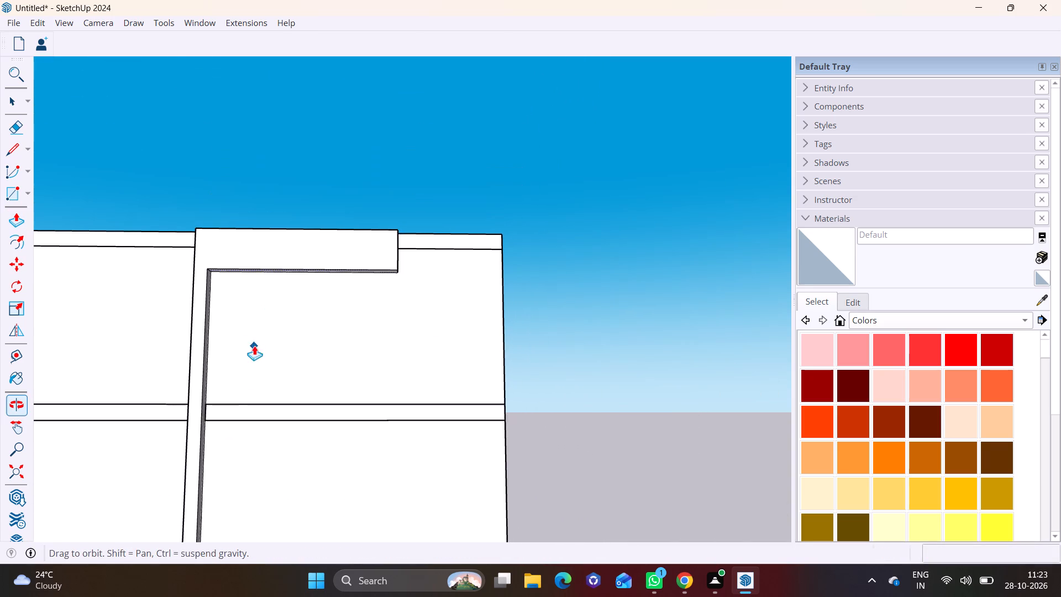
scroll(231, 324, "up", 5)
middle_click_drag(200, 326, 109, 337)
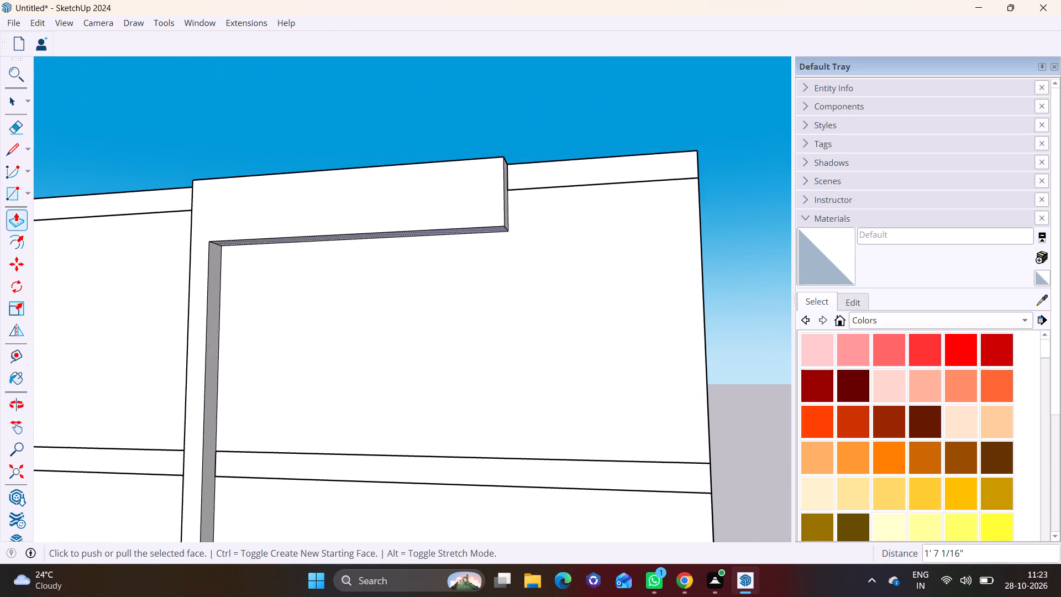
left_click(18, 101)
left_click(213, 313)
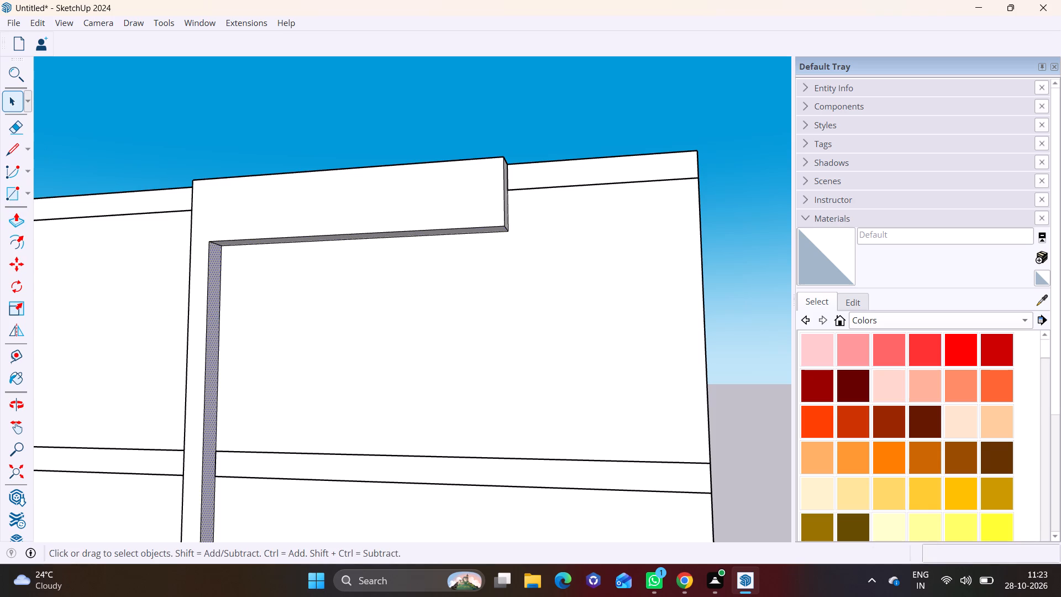
left_click(15, 224)
left_click(212, 342)
left_click(225, 341)
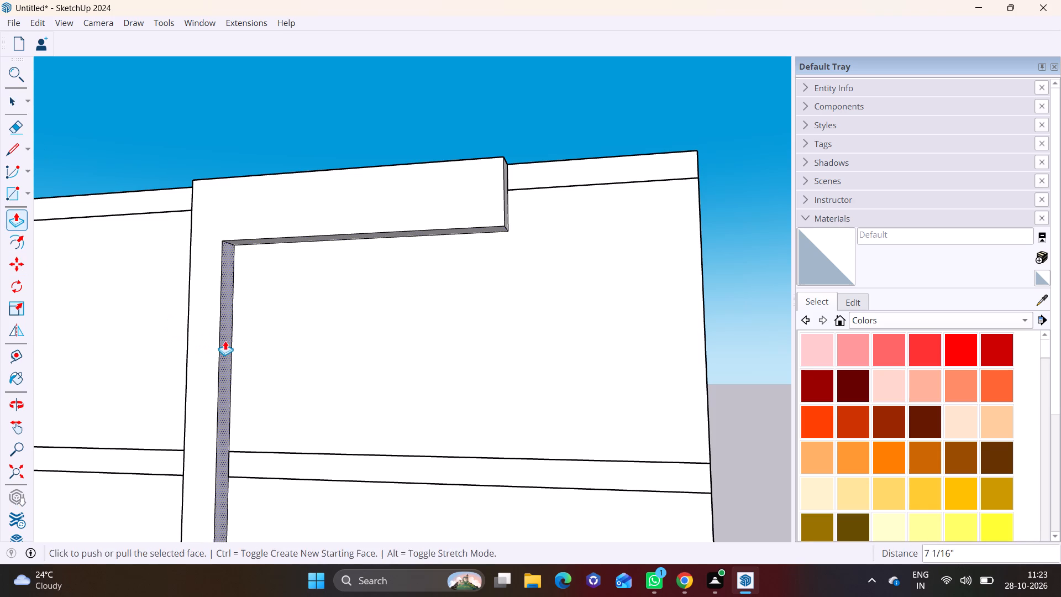
Draw a 2-point arc about 2' 10 15/16" long across the inner corner where the post meets the top arm.
middle_click_drag(260, 331, 334, 370)
scroll(270, 345, "down", 1)
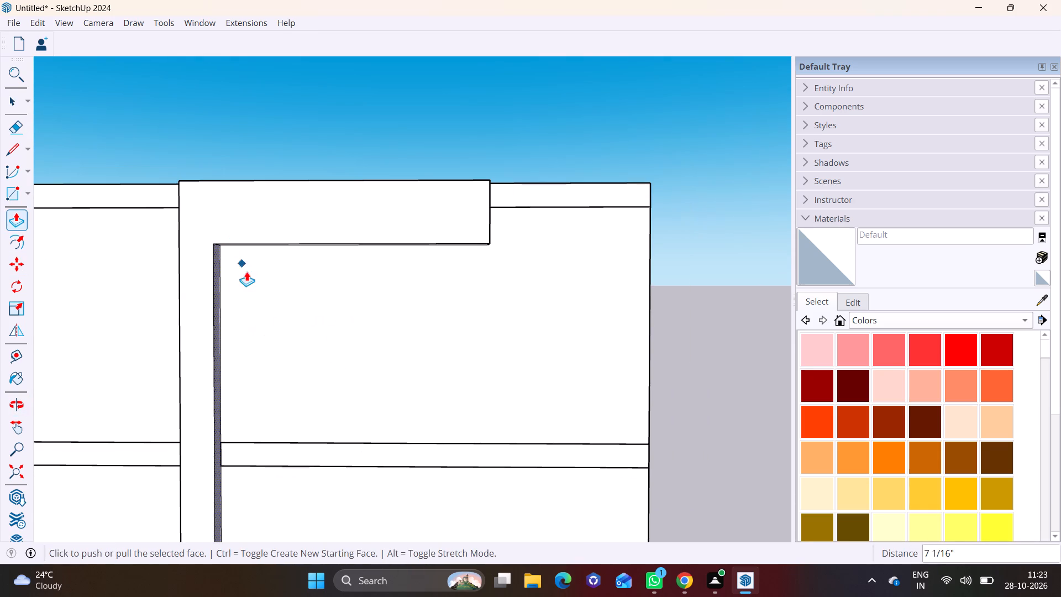
scroll(246, 271, "down", 14)
scroll(279, 386, "up", 10)
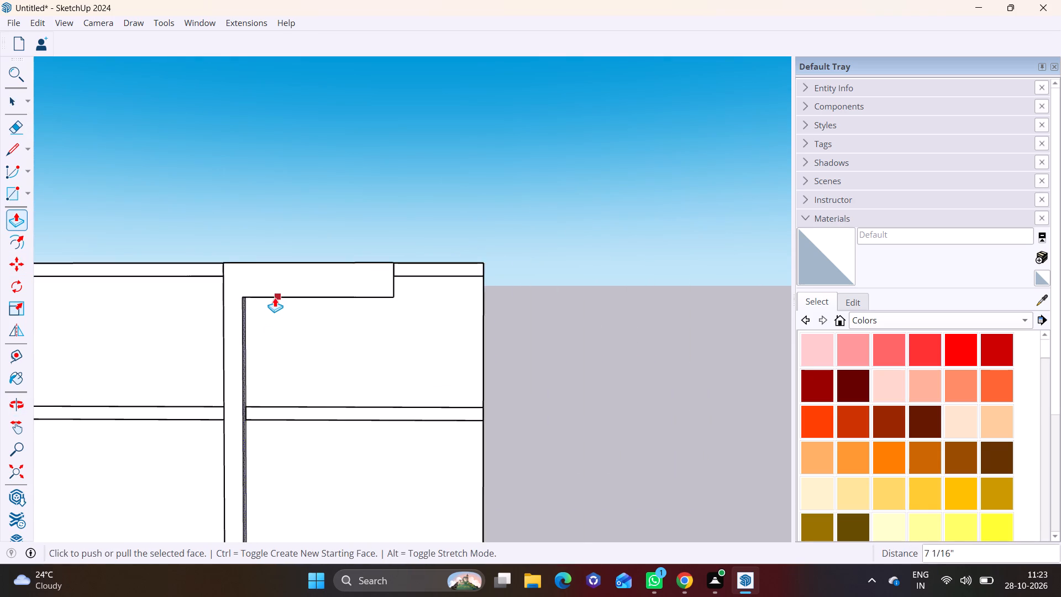
scroll(275, 297, "up", 2)
left_click(27, 190)
middle_click_drag(39, 224, 33, 171)
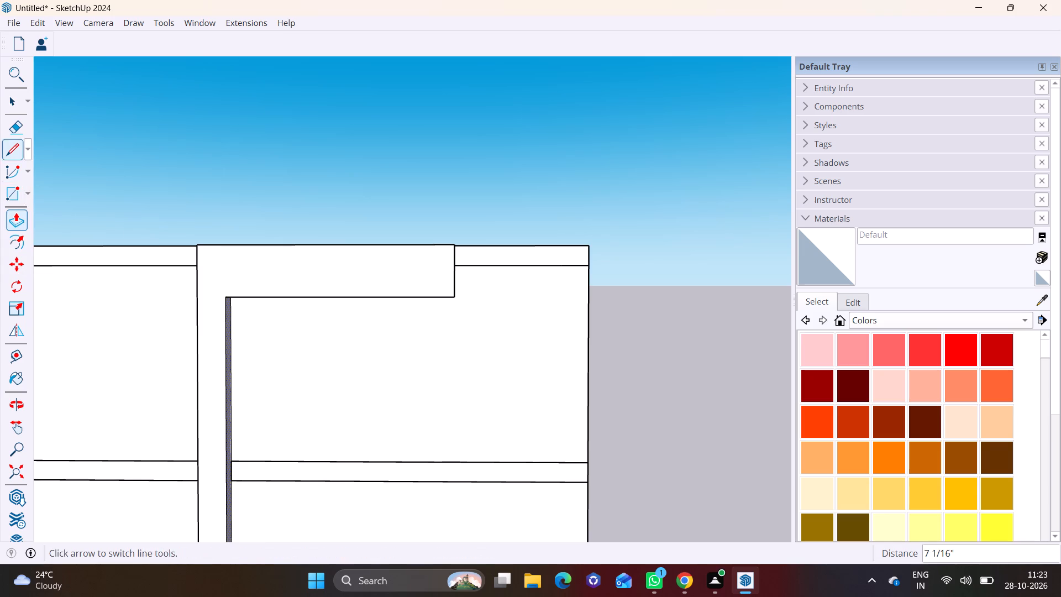
left_click(29, 173)
left_click(33, 208)
scroll(184, 271, "up", 6)
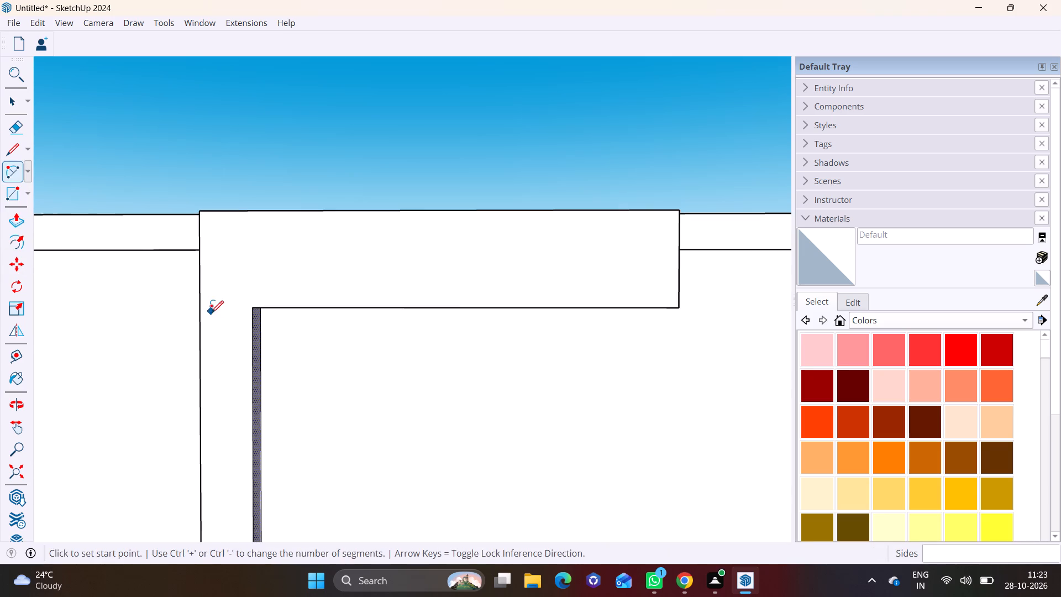
middle_click_drag(229, 345, 306, 205)
left_click(288, 315)
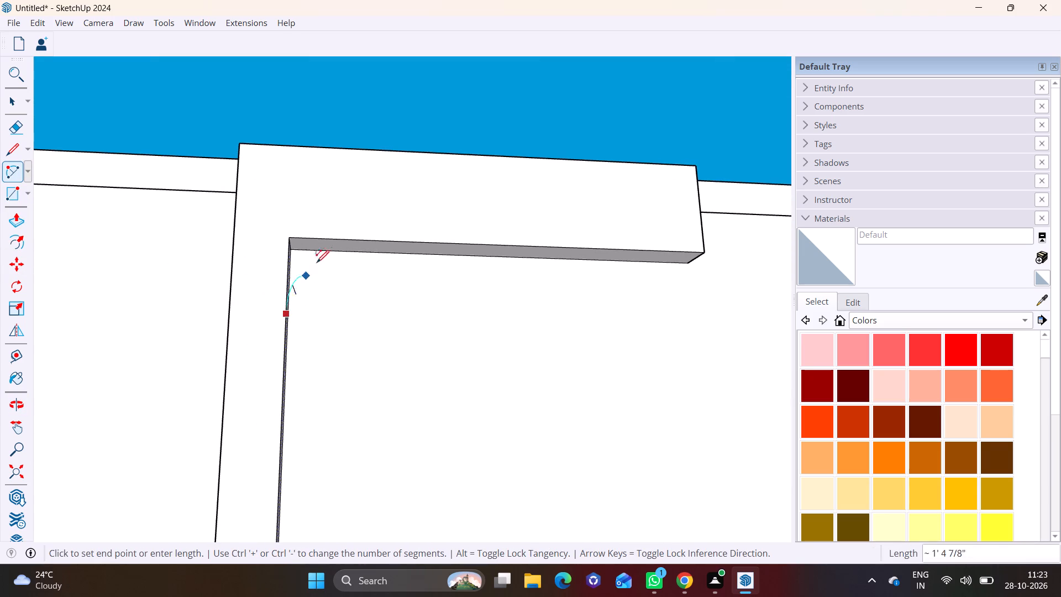
double_click(363, 237)
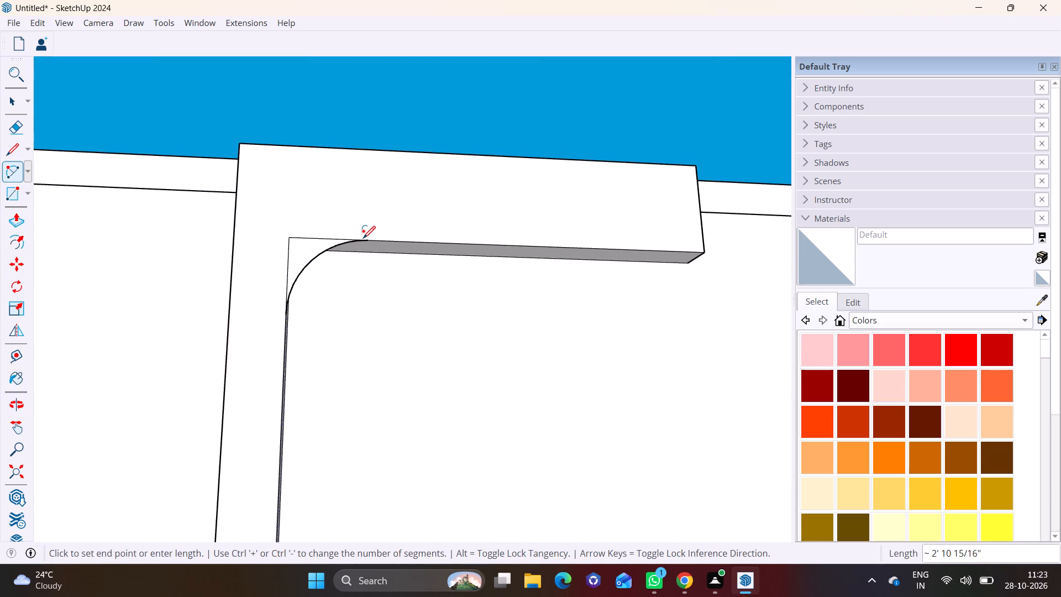
key("space")
Push/Pull the small face between the arc and the upper inner corner back to the facade, filling the corner.
middle_click_drag(344, 292, 49, 289)
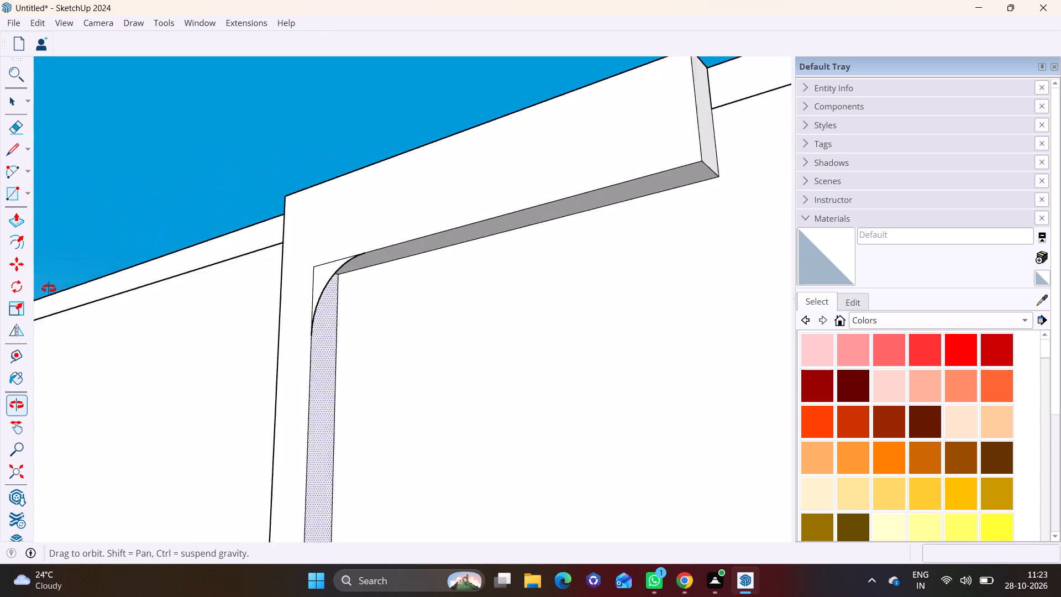
middle_click_drag(49, 289, 0, 294)
middle_click_drag(427, 294, 312, 297)
scroll(392, 284, "up", 5)
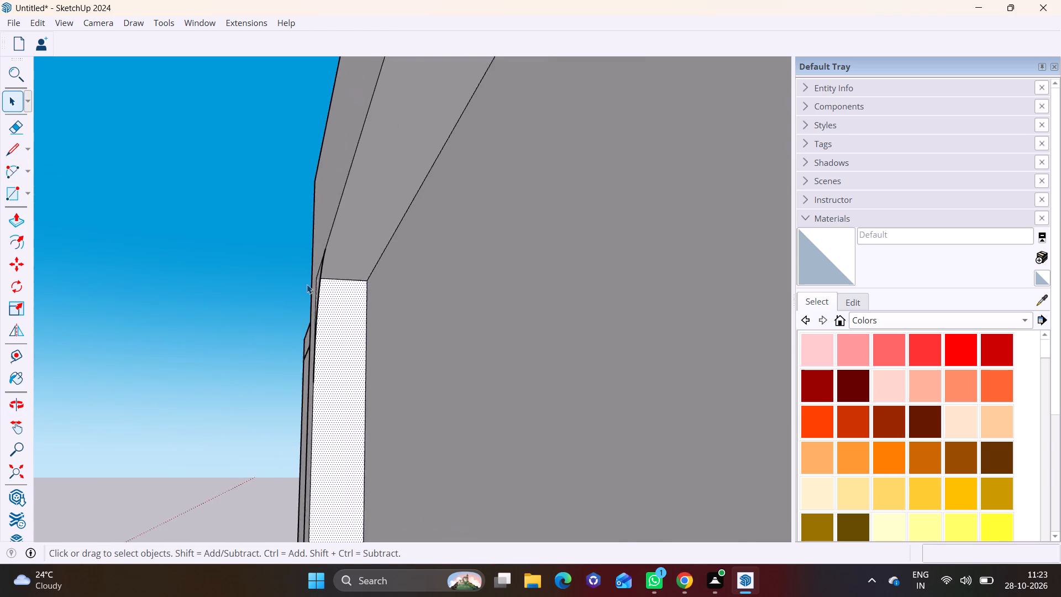
scroll(307, 284, "up", 5)
middle_click_drag(337, 275, 282, 279)
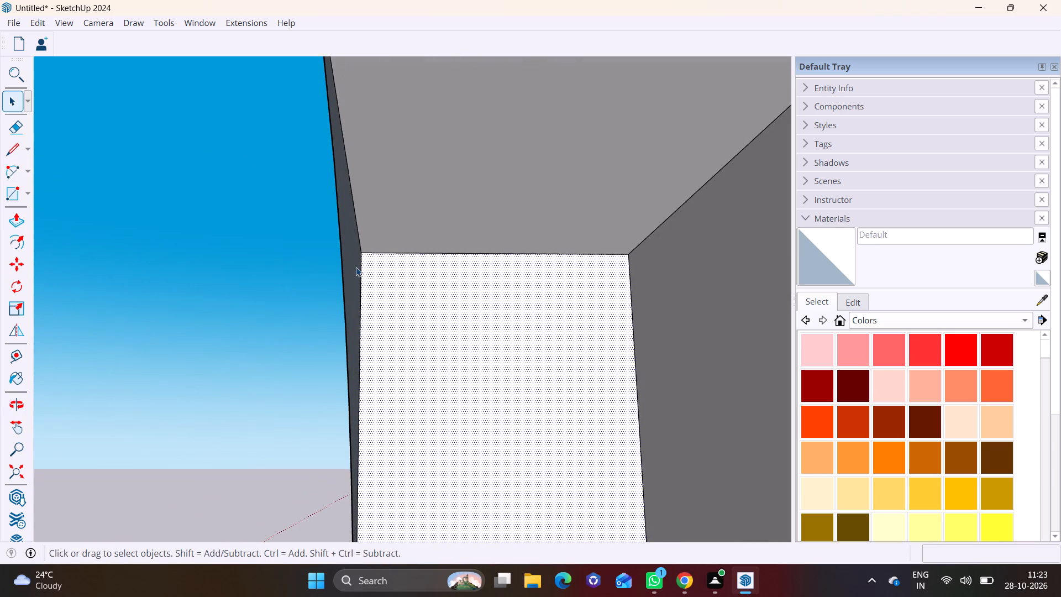
left_click(356, 267)
left_click(13, 221)
left_click(359, 300)
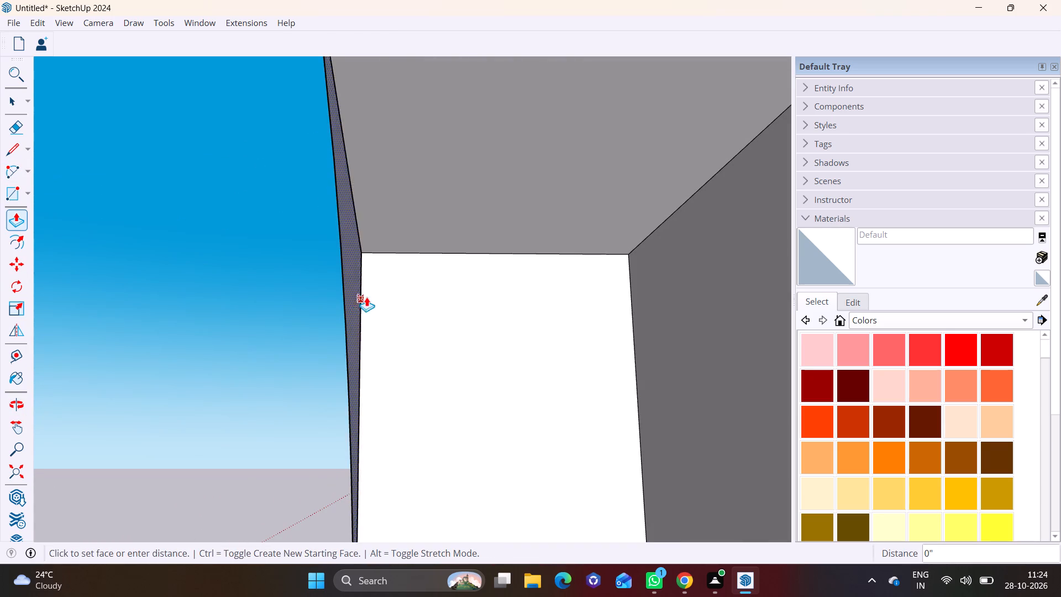
left_click(668, 325)
key("space")
left_click(220, 287)
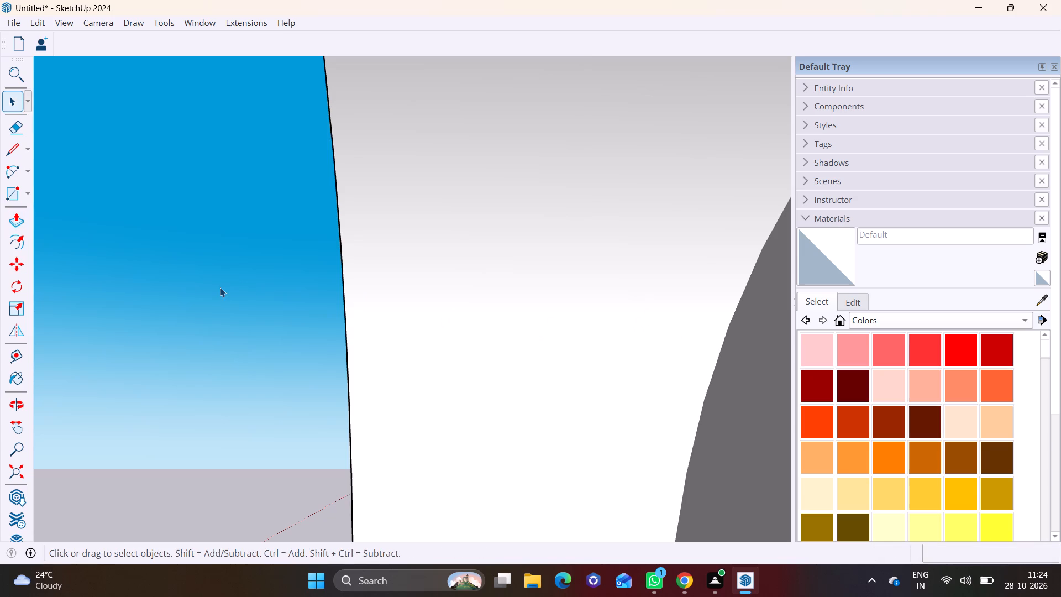
Erase the two leftover straight edges outside the arc at the frame's upper inner corner.
scroll(243, 299, "down", 15)
middle_click_drag(298, 328, 475, 357)
scroll(475, 357, "down", 7)
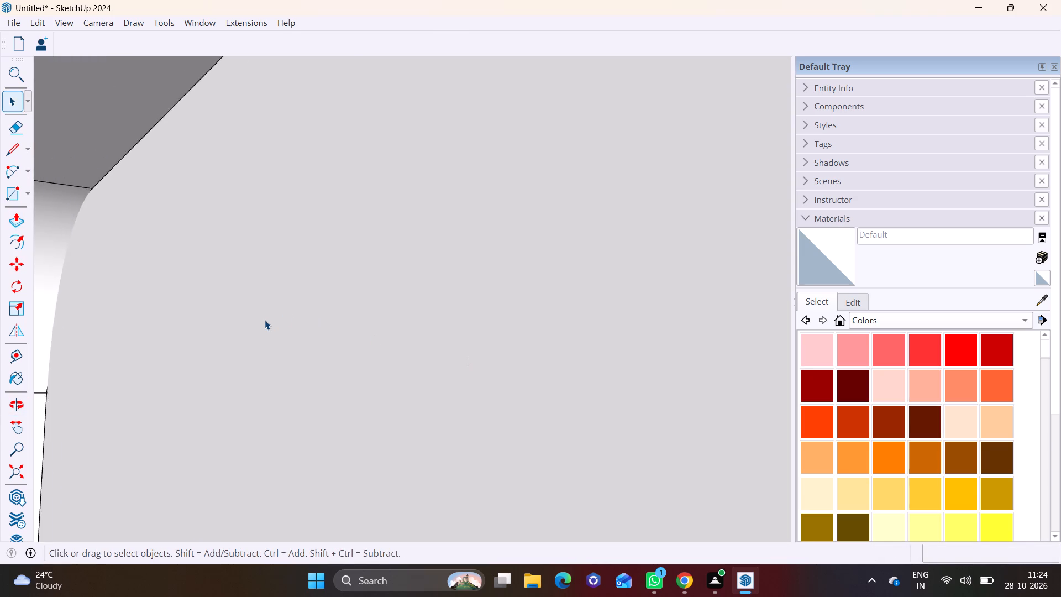
scroll(265, 320, "down", 7)
middle_click_drag(261, 327, 344, 258, "shift")
middle_click_drag(328, 255, 661, 345)
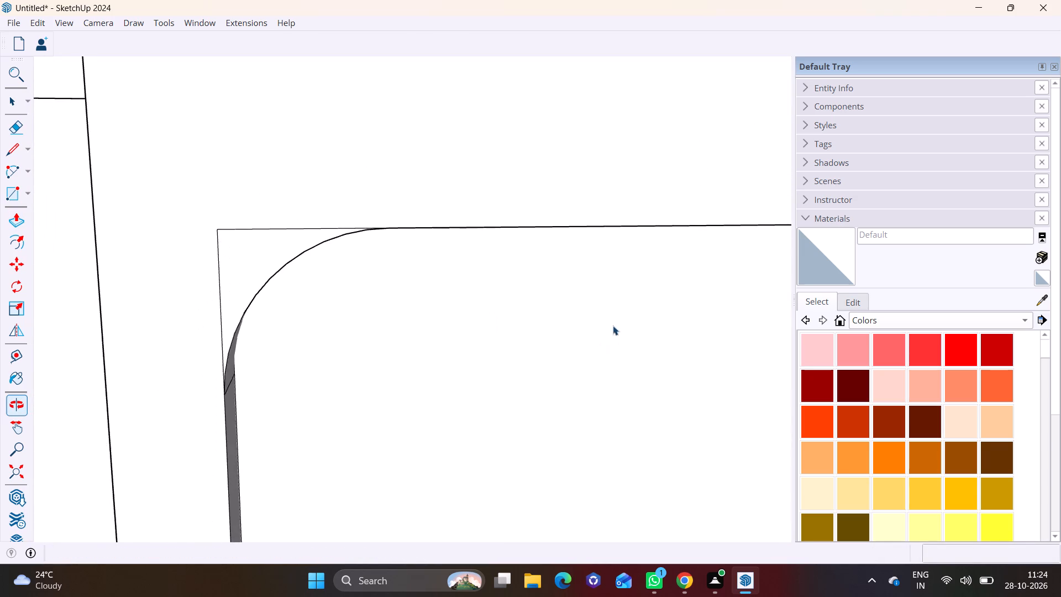
scroll(358, 241, "down", 8)
left_click(298, 242)
right_click(298, 242)
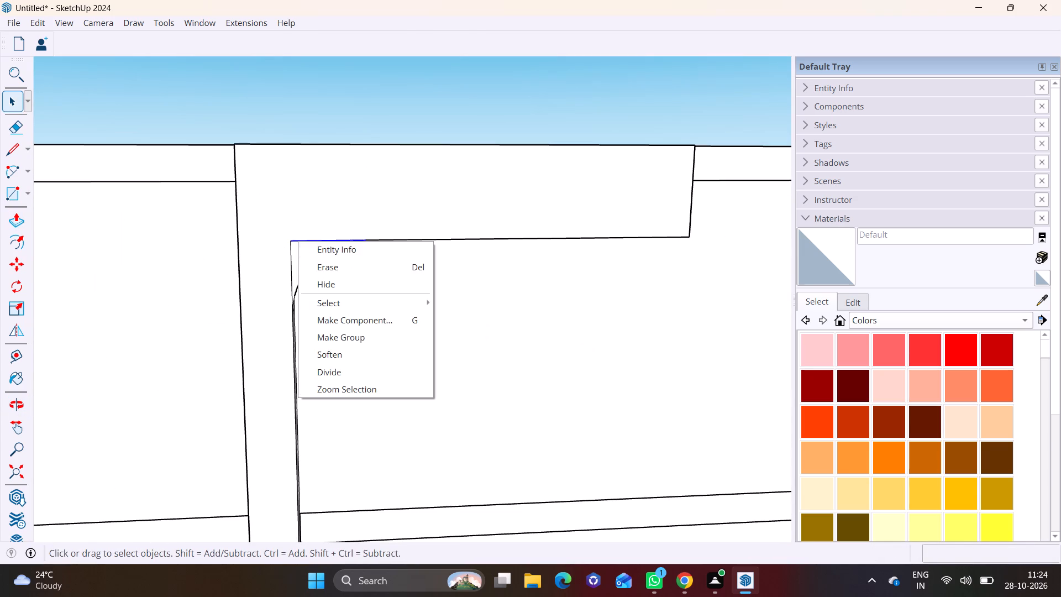
left_click(328, 265)
left_click(290, 252)
right_click(290, 252)
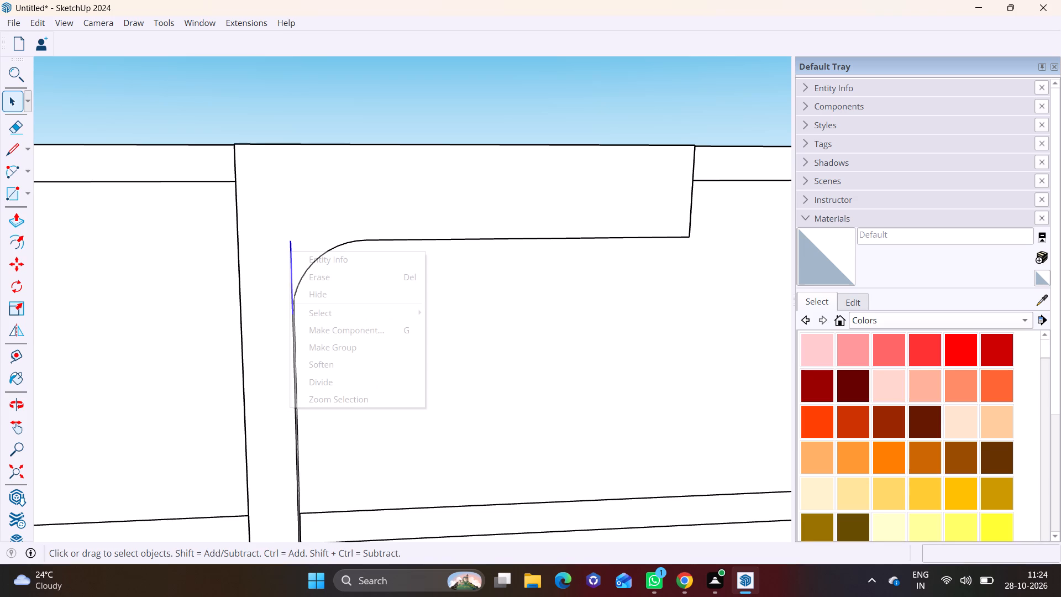
left_click(303, 280)
Draw a 2-point arc about 2' 1 15/16" long across the inner corner where the post meets the bottom strip.
scroll(320, 291, "down", 8)
middle_click_drag(302, 289, 281, 190, "shift")
middle_click_drag(281, 331, 308, 174, "shift")
scroll(344, 282, "down", 6)
middle_click_drag(346, 364, 335, 324)
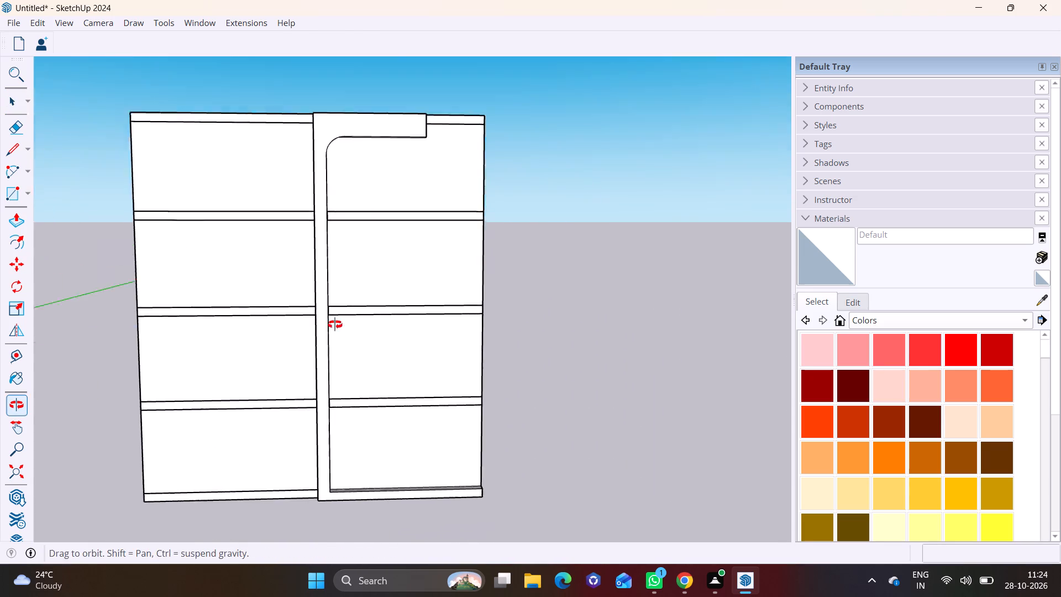
middle_click_drag(335, 324, 339, 285)
scroll(335, 385, "up", 6)
middle_click_drag(338, 387, 274, 231, "shift")
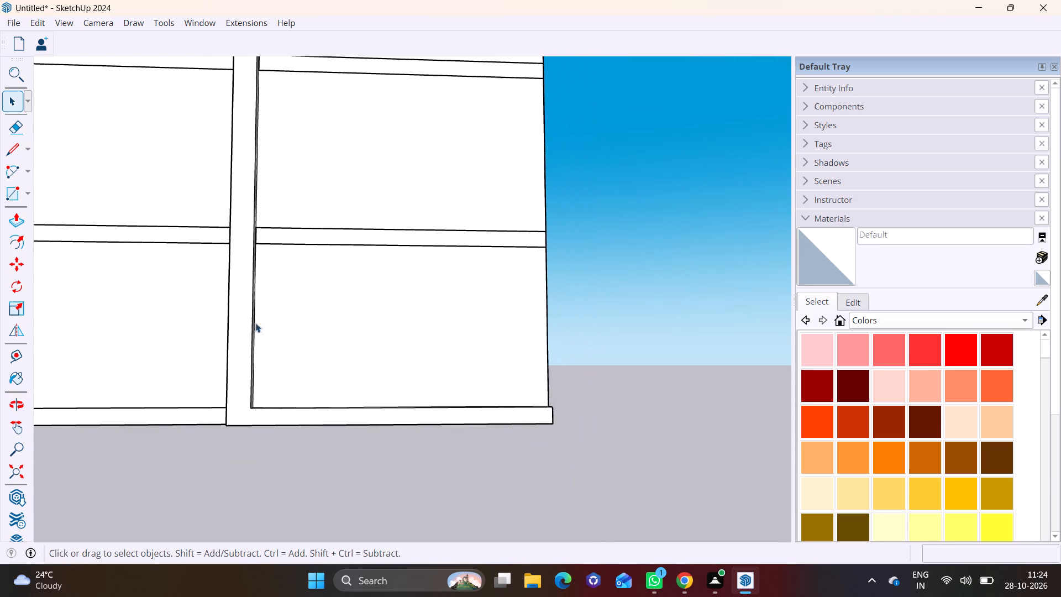
scroll(272, 354, "up", 9)
left_click(27, 195)
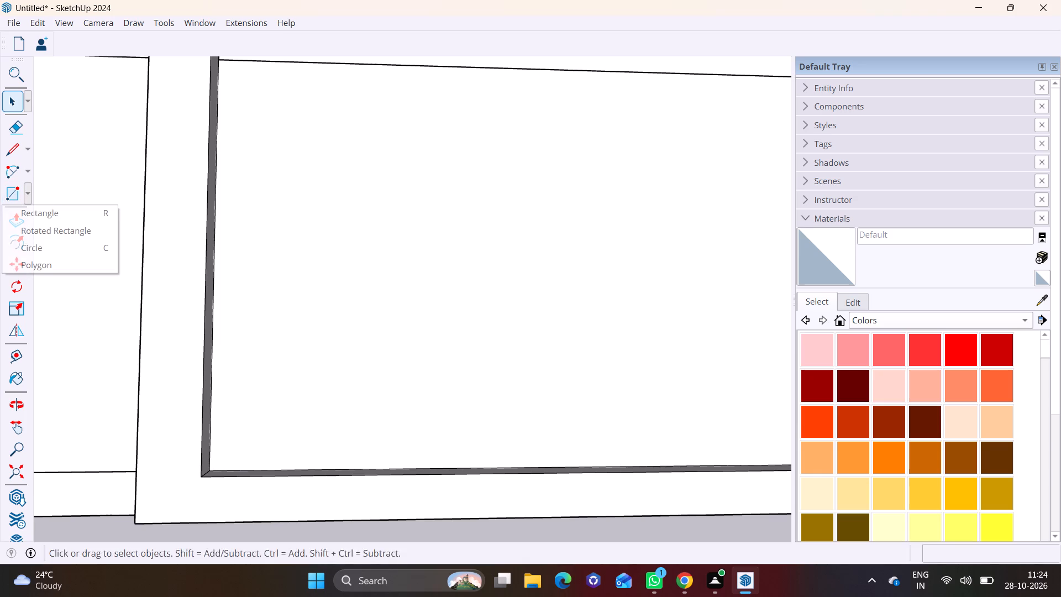
left_click(32, 164)
left_click(25, 170)
left_click(33, 211)
middle_click_drag(164, 404, 191, 358)
middle_click_drag(219, 408, 257, 446)
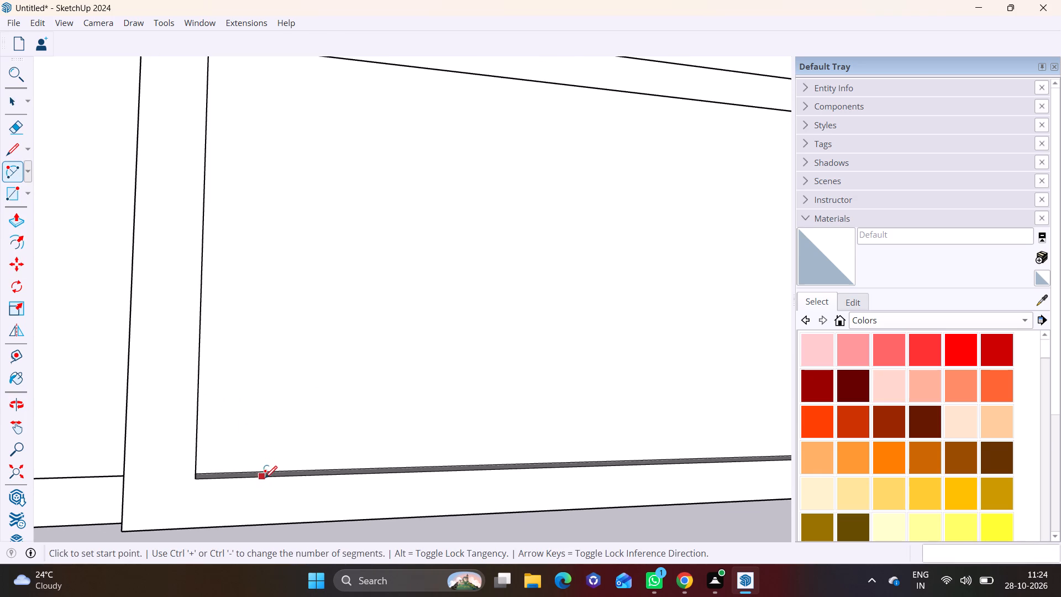
left_click(269, 476)
left_click(198, 411)
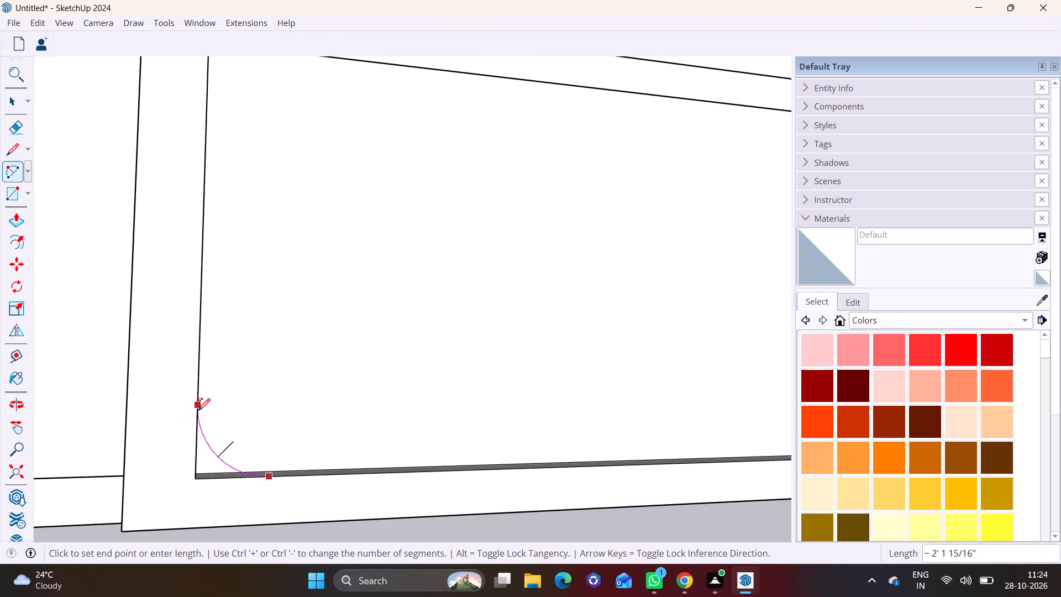
left_click(198, 411)
Push/Pull the small face between the arc and the frame's lower inner corner back to the facade, filling the corner.
middle_click_drag(296, 430, 3, 472)
scroll(344, 473, "up", 5)
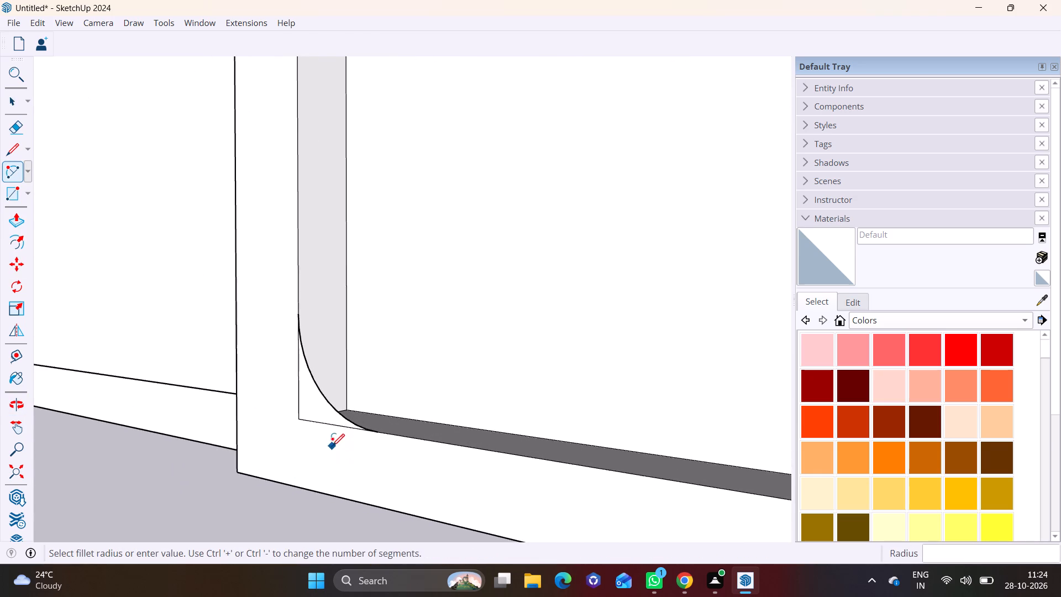
scroll(332, 446, "up", 3)
key("space")
middle_click_drag(366, 411, 68, 419)
middle_click_drag(332, 399, 370, 403)
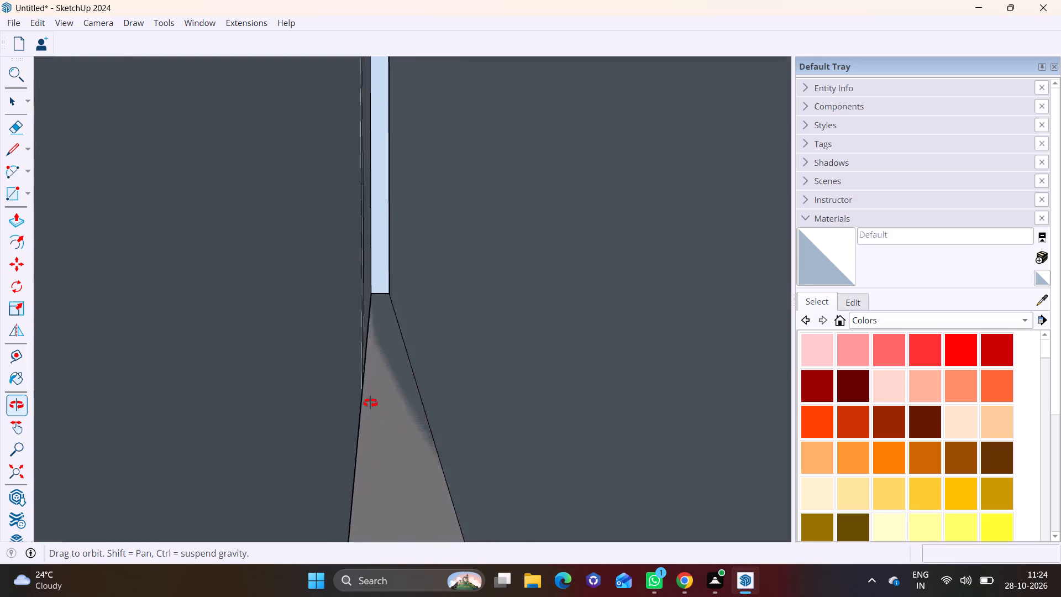
middle_click_drag(370, 403, 404, 399)
scroll(246, 371, "up", 5)
left_click(219, 399)
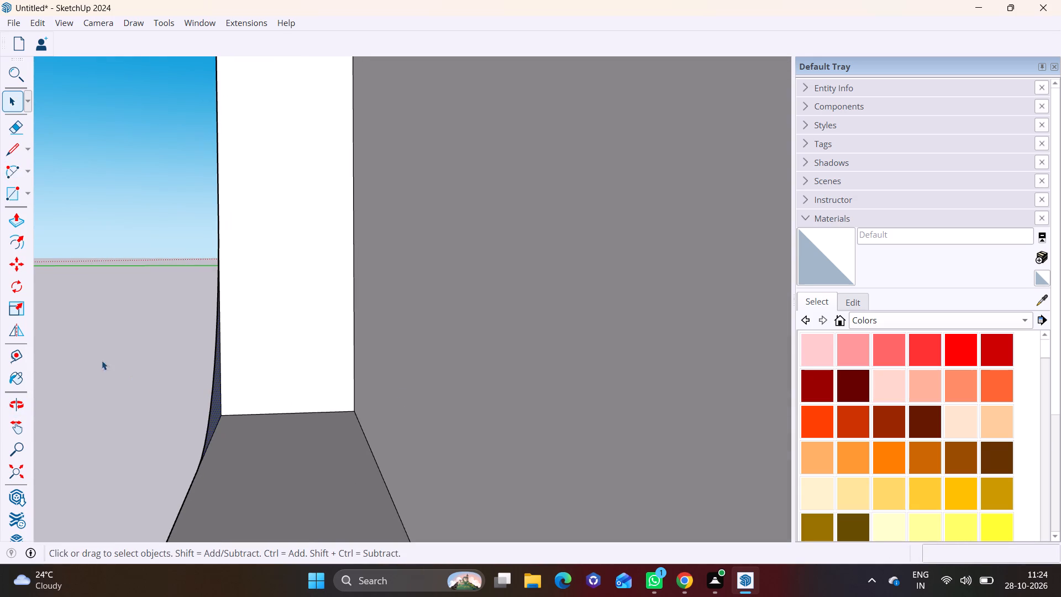
left_click(18, 224)
left_click(216, 408)
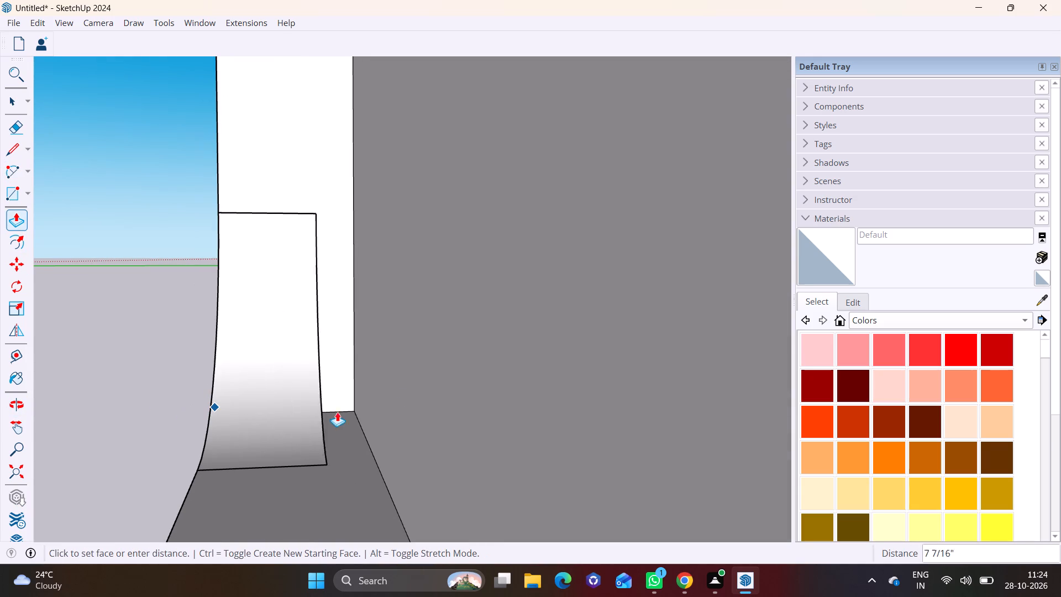
left_click(385, 413)
key("space")
Erase the leftover vertical edge outside the arc at the frame's lower inner corner.
middle_click_drag(169, 399, 532, 375)
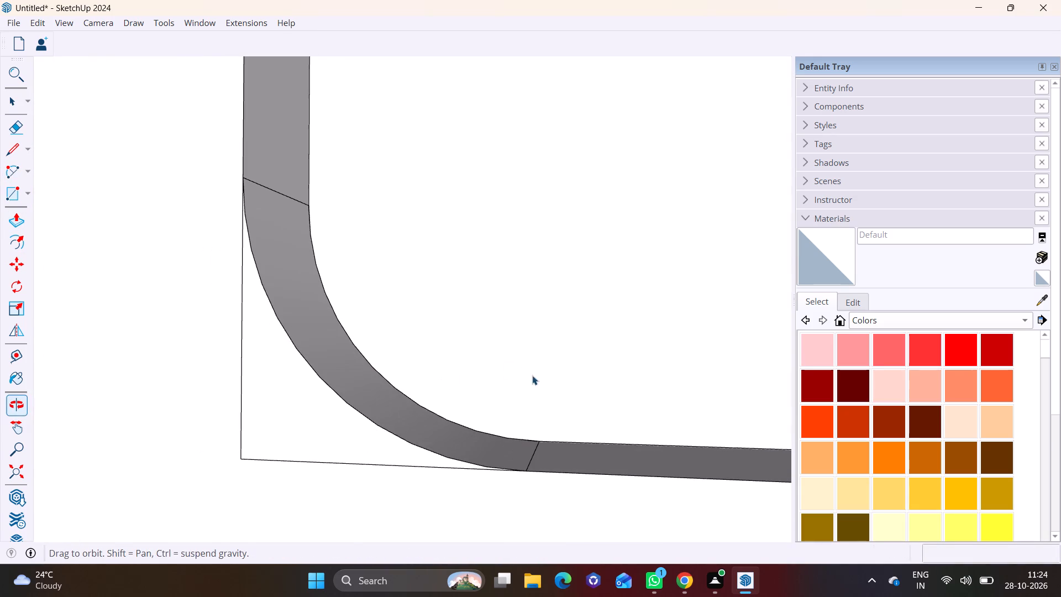
middle_click_drag(532, 375, 536, 372)
left_click(243, 384)
right_click(243, 384)
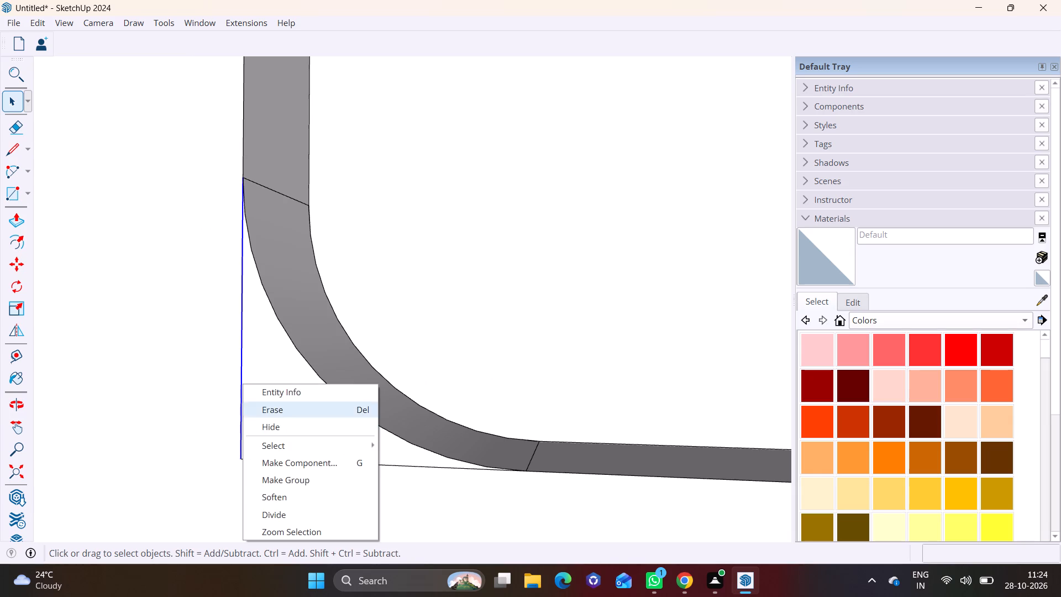
left_click(286, 412)
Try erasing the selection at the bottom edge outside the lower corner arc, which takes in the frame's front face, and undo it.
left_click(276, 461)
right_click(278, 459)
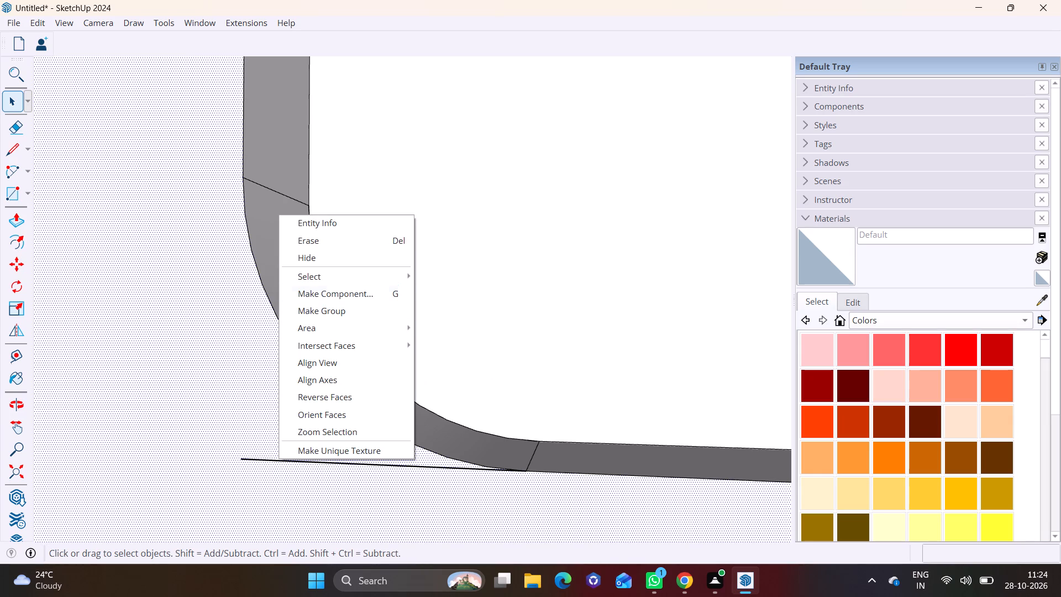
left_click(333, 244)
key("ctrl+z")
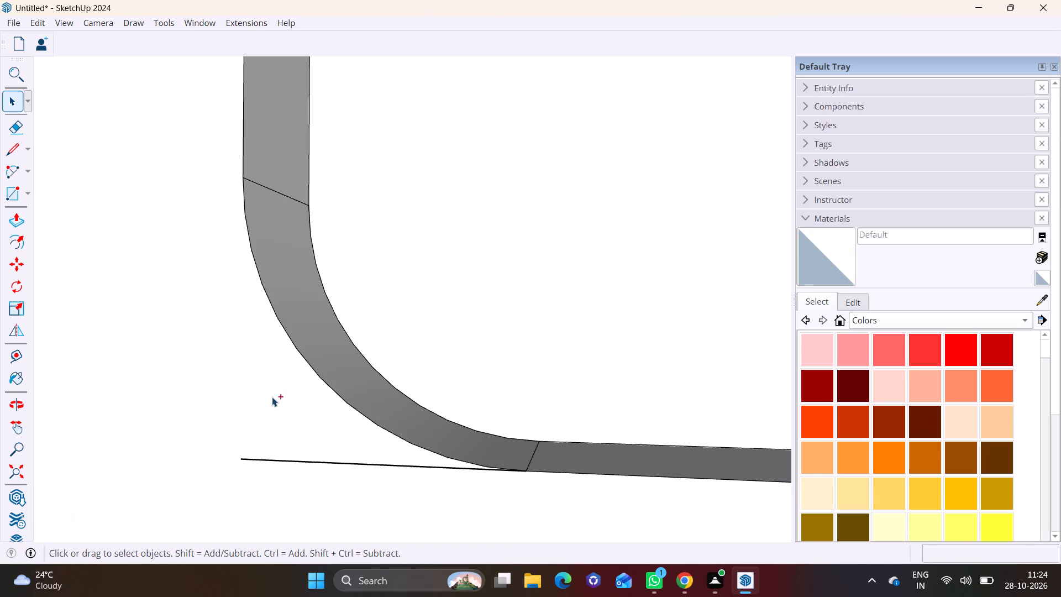
Push/Pull the free end face of the frame's top arm inward by 2' 4", shortening the arm.
scroll(335, 457, "down", 11)
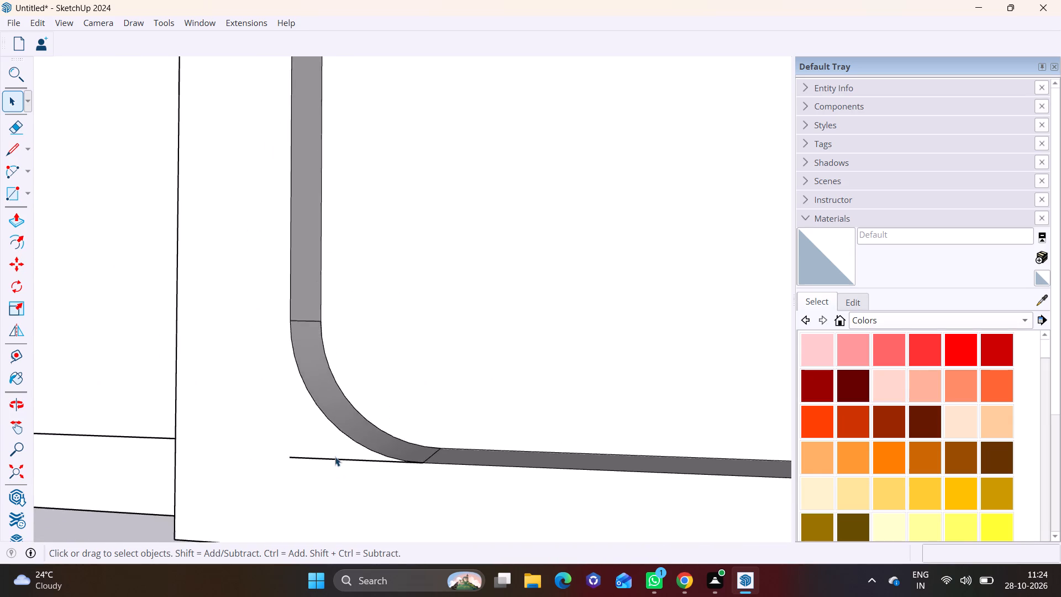
scroll(335, 457, "down", 12)
middle_click_drag(339, 457, 461, 426)
scroll(437, 417, "down", 6)
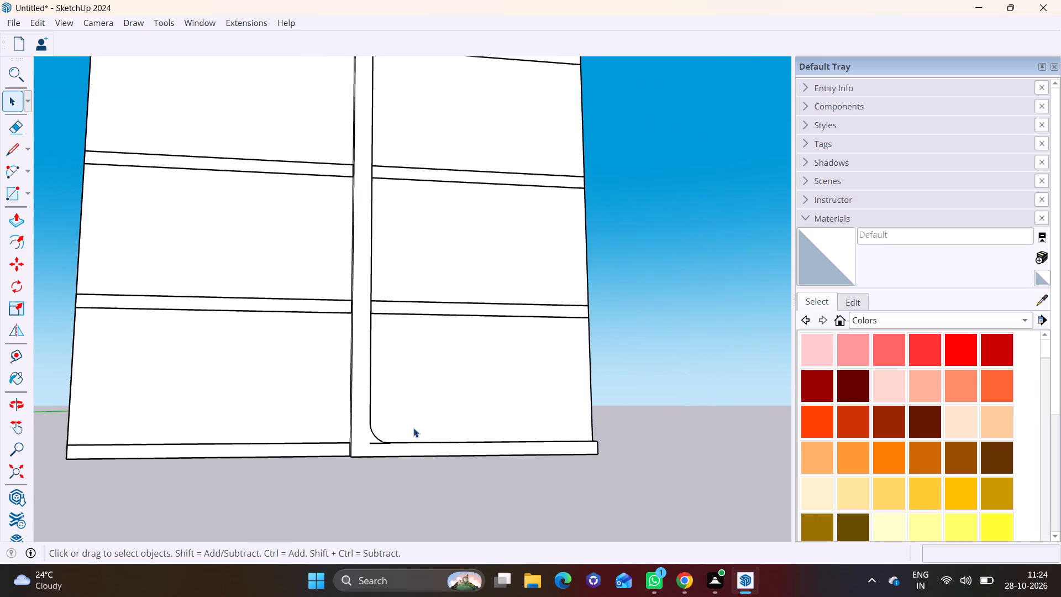
middle_click_drag(409, 428, 294, 468, "shift")
middle_click_drag(302, 432, 249, 474)
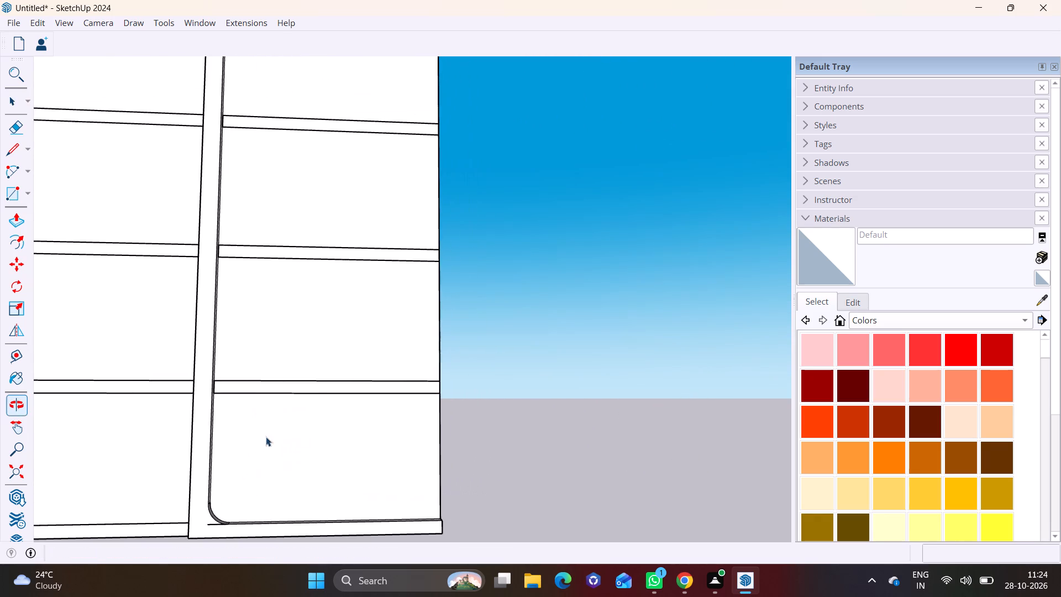
scroll(288, 352, "down", 3)
middle_click_drag(292, 237, 287, 465, "shift")
middle_click_drag(312, 318, 243, 393)
scroll(353, 324, "up", 4)
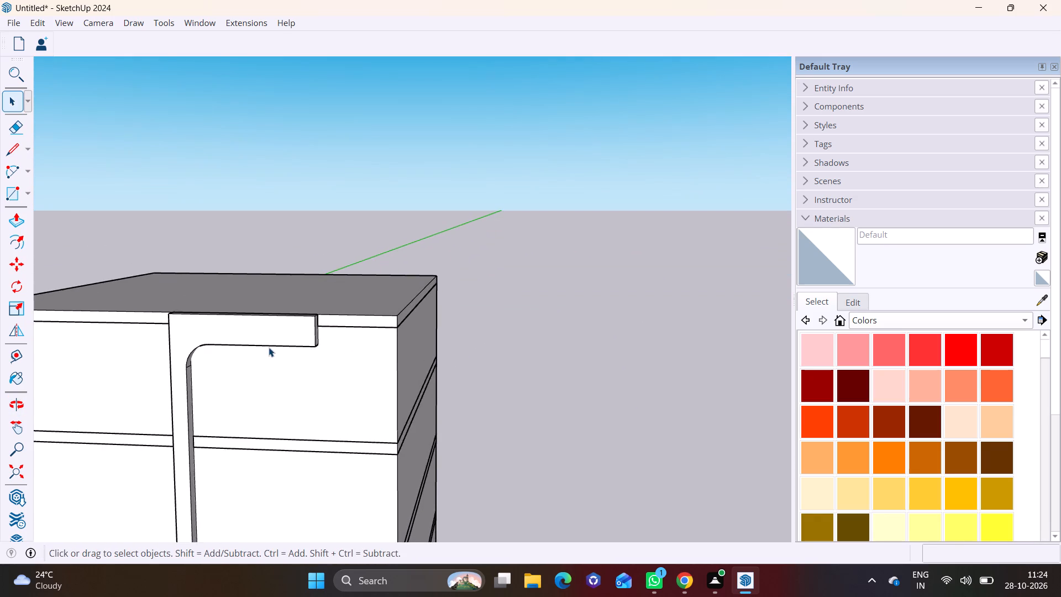
scroll(269, 347, "up", 2)
middle_click_drag(284, 339, 202, 331)
left_click(274, 314)
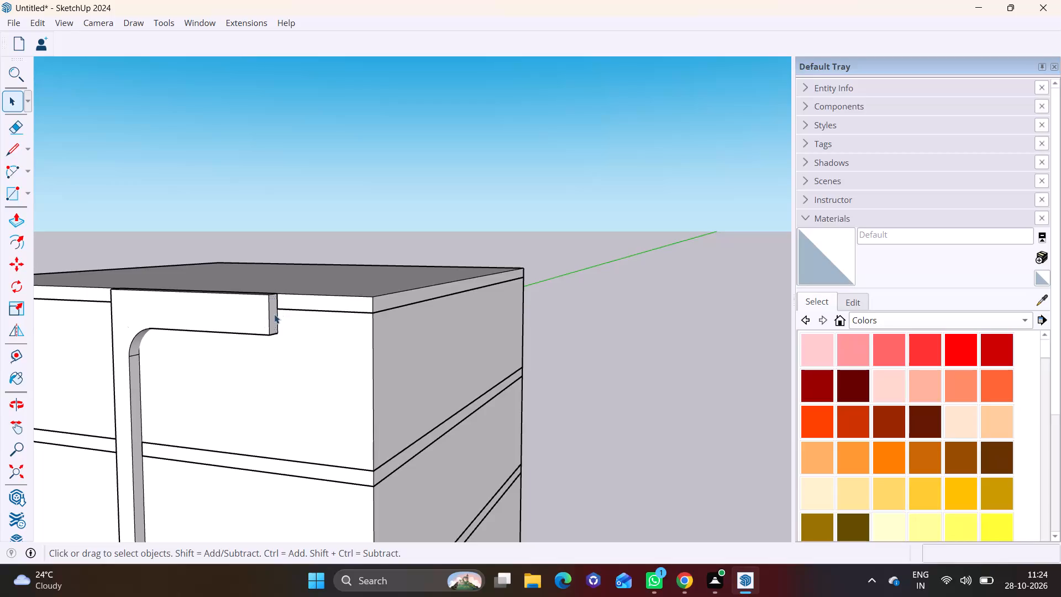
left_click(13, 219)
left_click(276, 320)
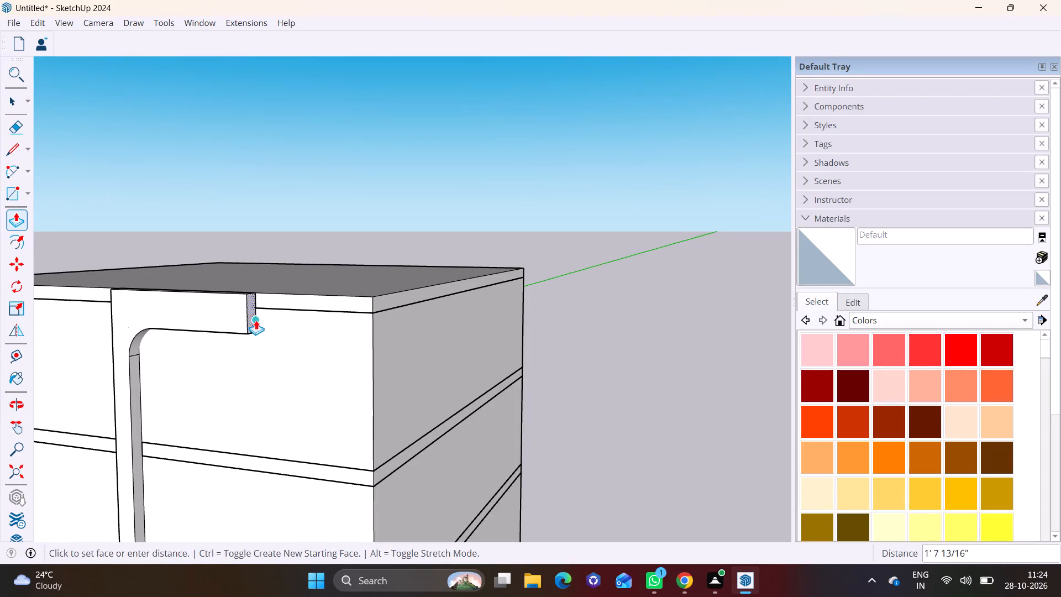
left_click(247, 320)
Draw a rectangle about 9' 1/16" by 5' 1 15/16" on the facade from the roof slab's outer corner to beside the top arm's end.
scroll(257, 364, "down", 5)
middle_click_drag(275, 381, 385, 380)
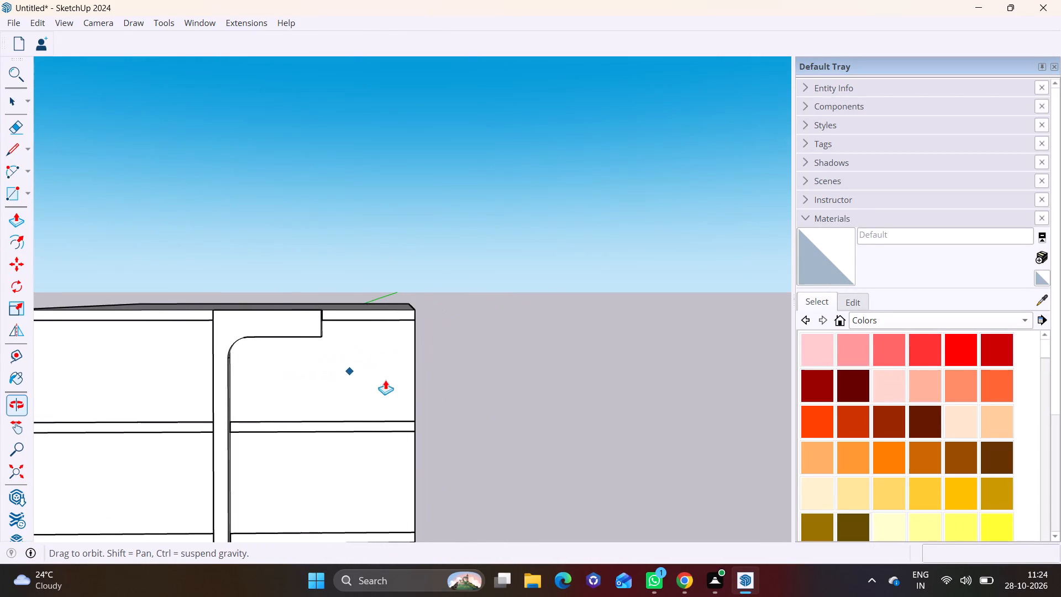
middle_click_drag(385, 380, 396, 366)
scroll(345, 375, "up", 4)
middle_click_drag(316, 334, 261, 317)
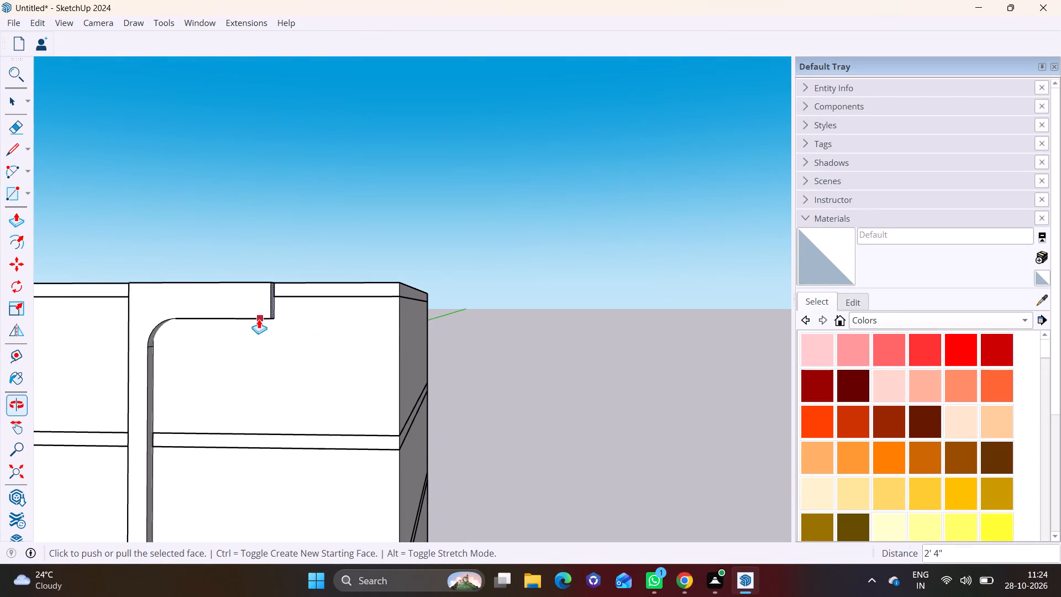
scroll(270, 300, "up", 2)
middle_click_drag(265, 314, 256, 319, "shift")
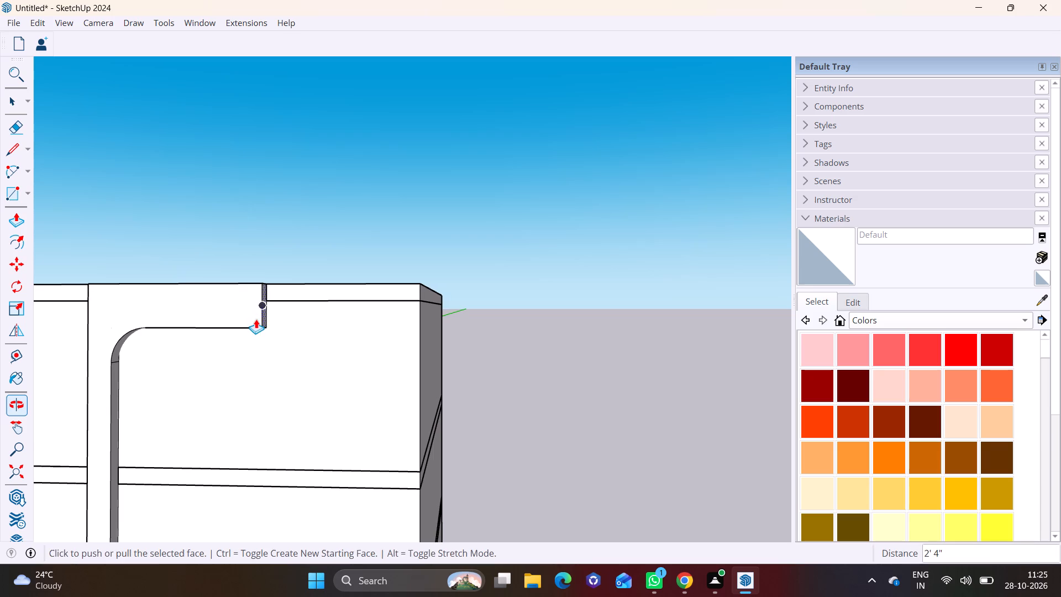
middle_click_drag(316, 323, 316, 345)
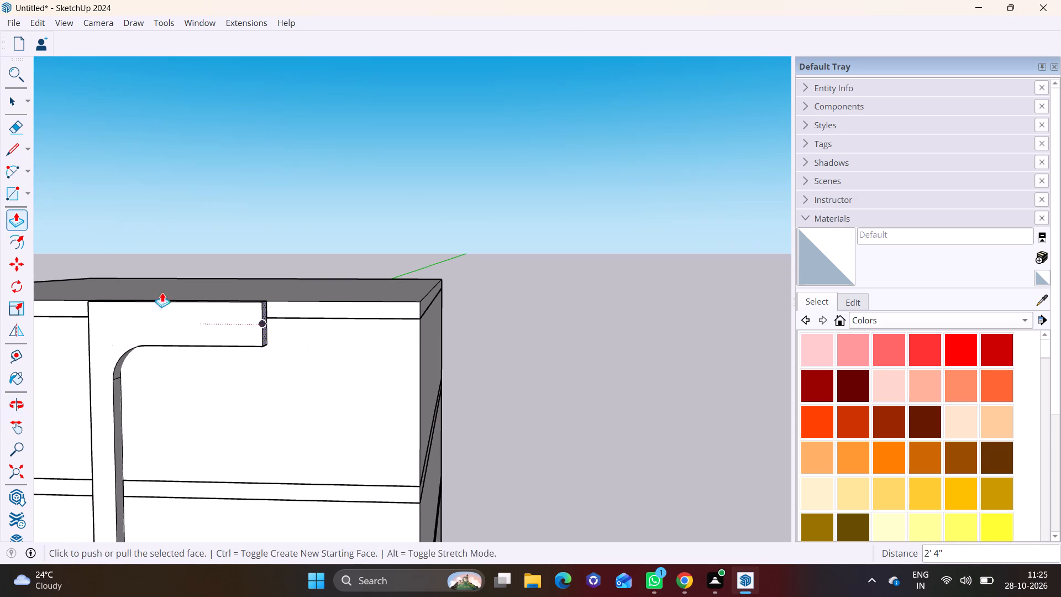
left_click(31, 196)
left_click(31, 214)
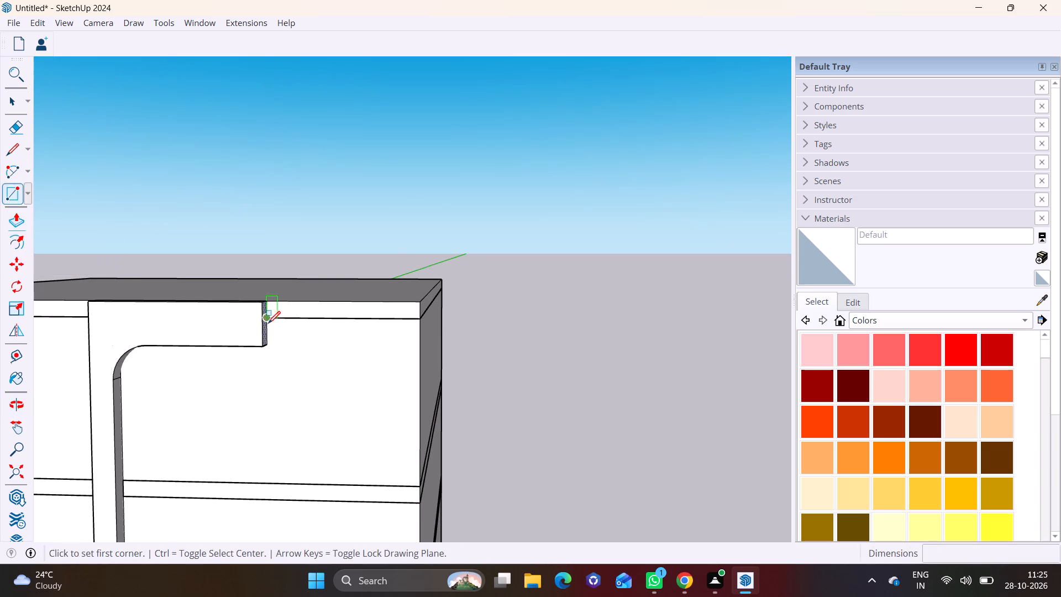
middle_click_drag(268, 323, 316, 323)
left_click(455, 305)
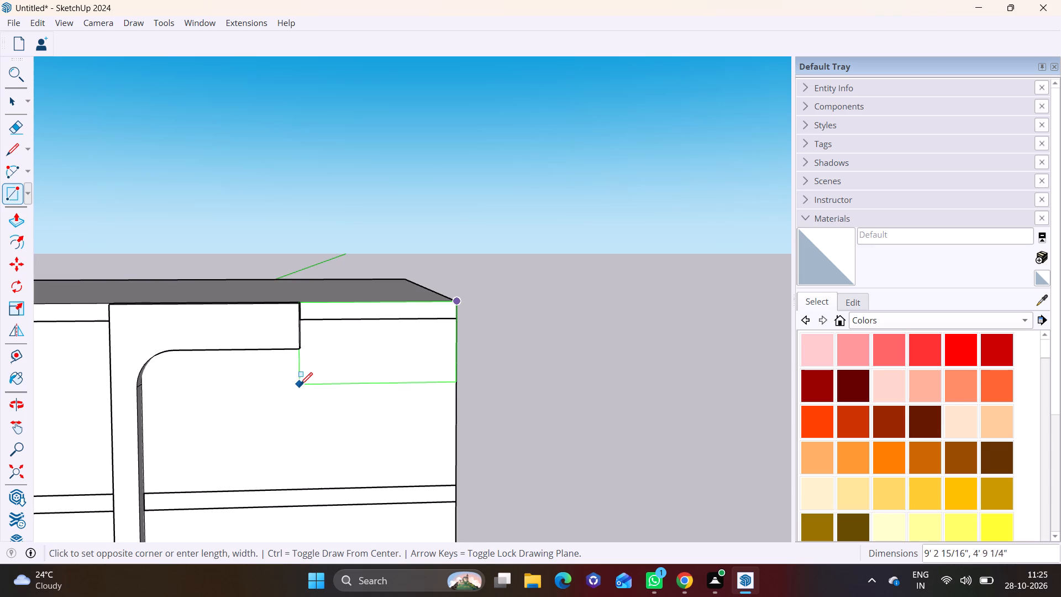
scroll(302, 386, "up", 4)
middle_click_drag(302, 386, 262, 379)
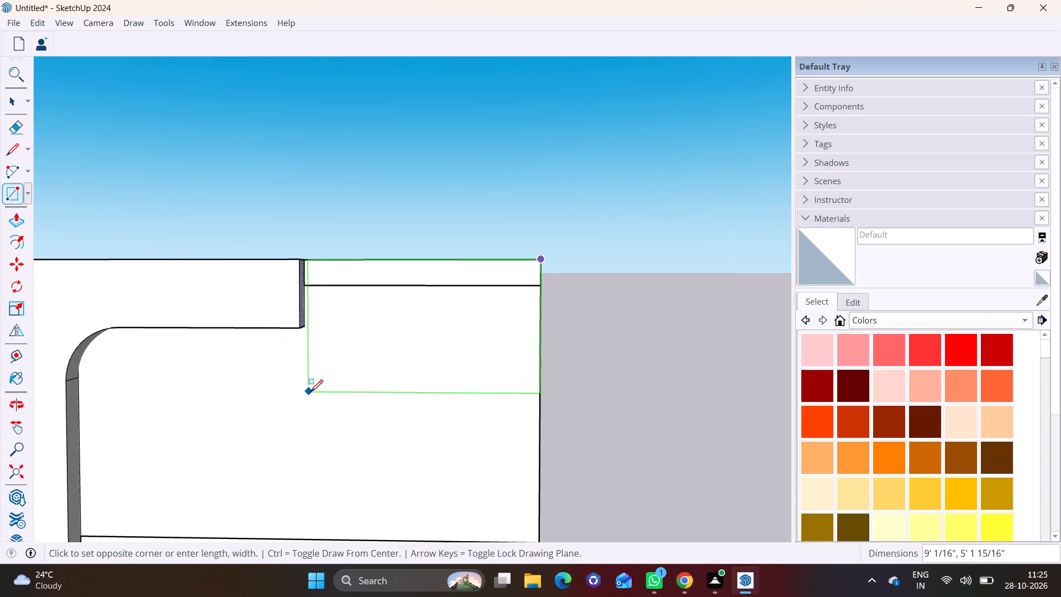
left_click(307, 394)
key("space")
Push/Pull the rectangle's face below the roof slab outward from the facade by about 8 3/4".
left_click(357, 350)
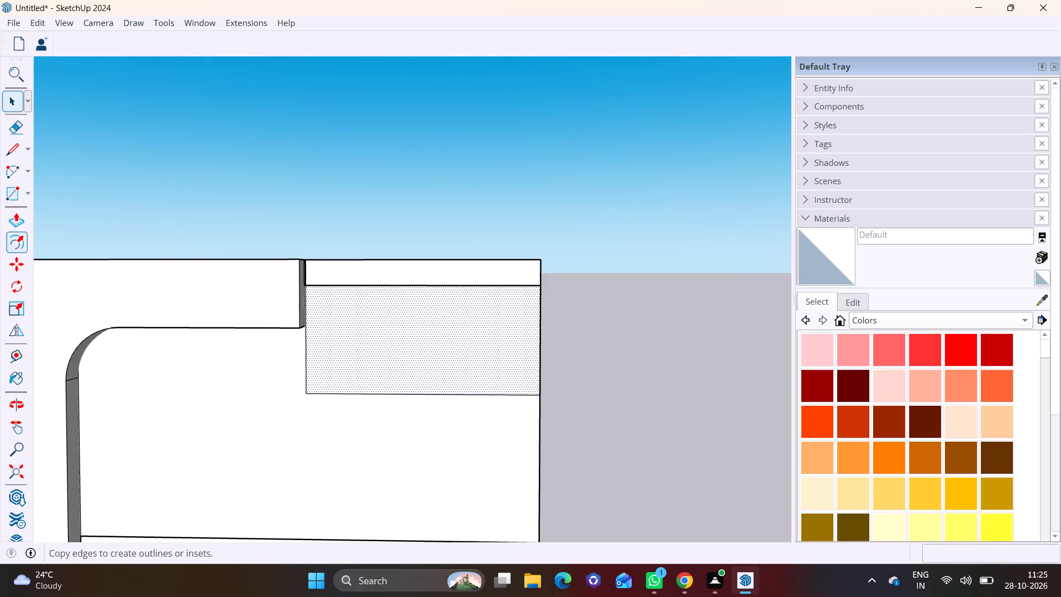
left_click(18, 219)
middle_click_drag(458, 411, 280, 436)
left_click(469, 360)
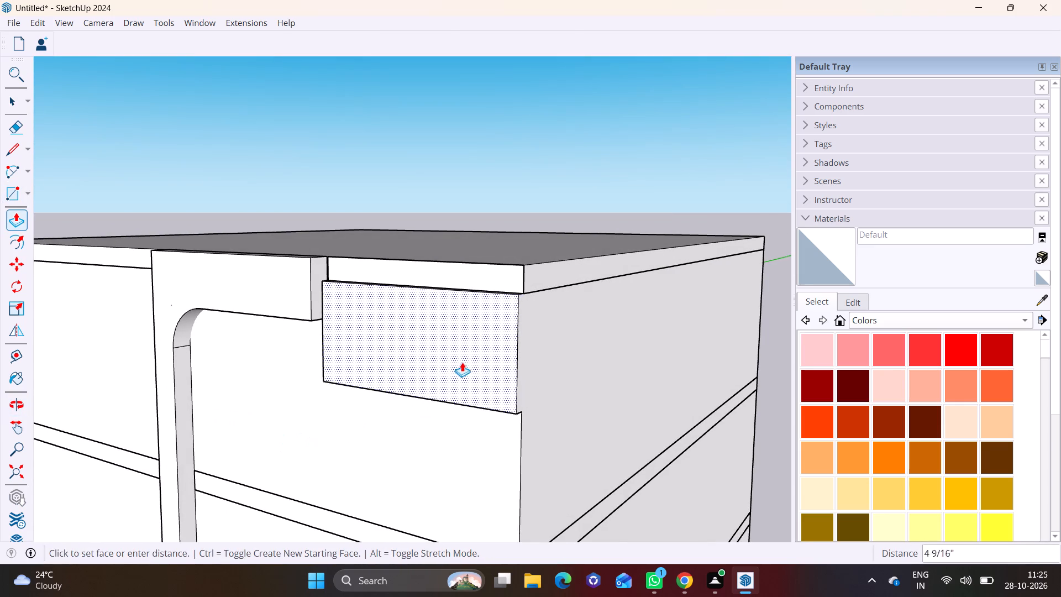
left_click(458, 362)
key("space")
Push/Pull the roof slab strip above the projecting panel outward, flush with the panel's front face.
left_click(439, 279)
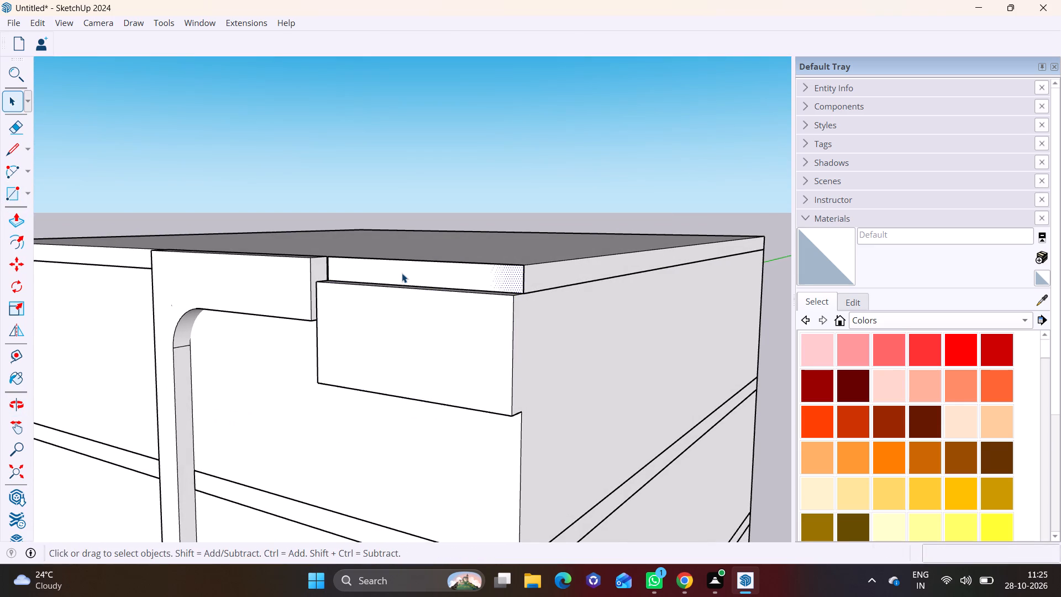
left_click(18, 218)
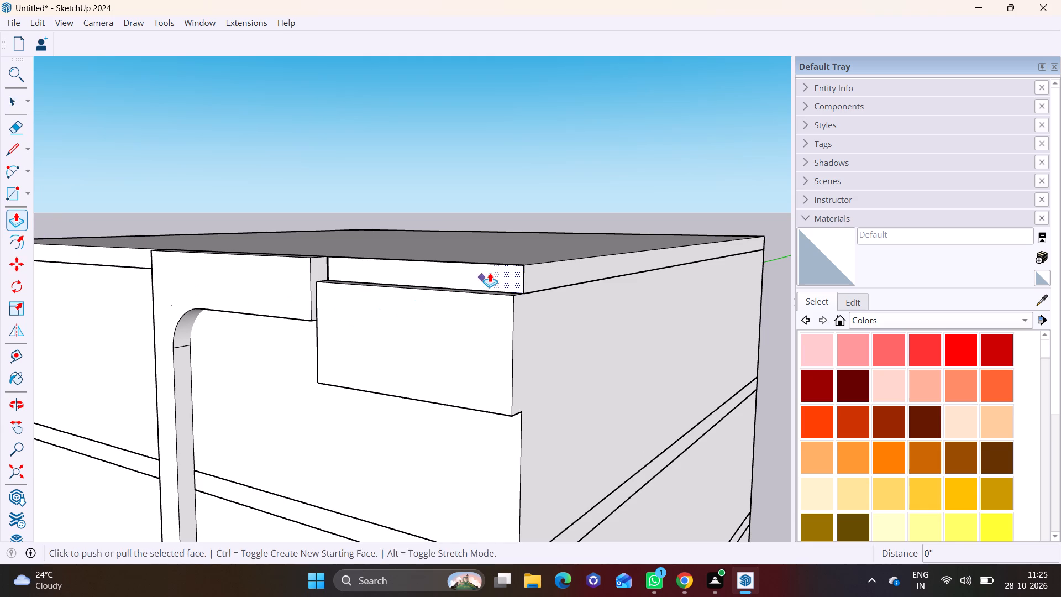
left_click(490, 273)
left_click(505, 340)
key("space")
Erase the horizontal edge dividing the roof slab strip from the projecting panel's front face.
left_click(442, 290)
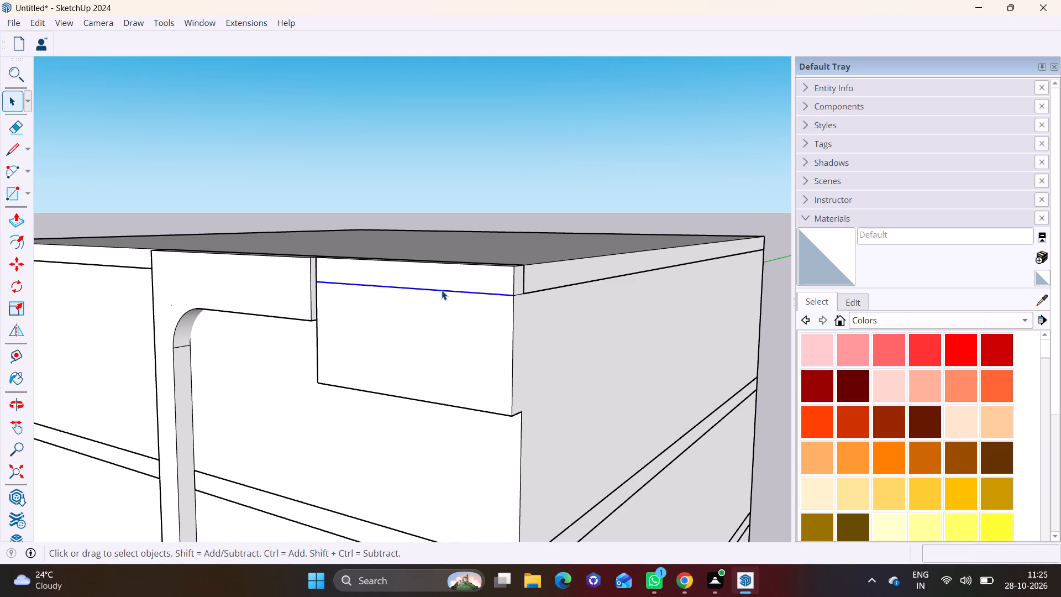
right_click(442, 290)
left_click(460, 317)
Draw a line about 8 3/4" long across the projecting panel's underside, near its end beside the frame's top arm.
scroll(397, 374, "down", 4)
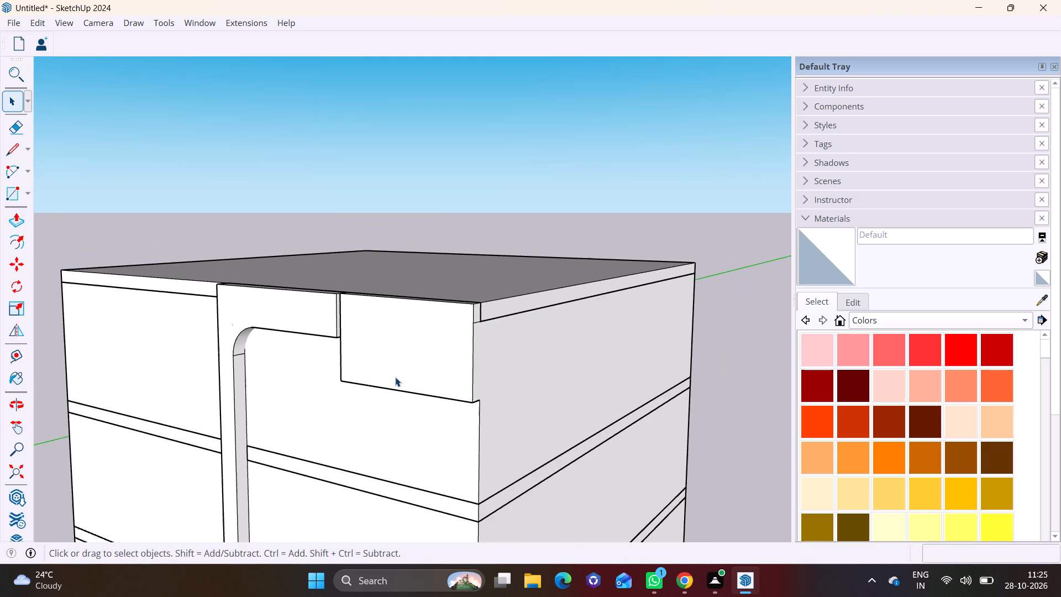
middle_click_drag(387, 373, 540, 134)
scroll(506, 219, "up", 5)
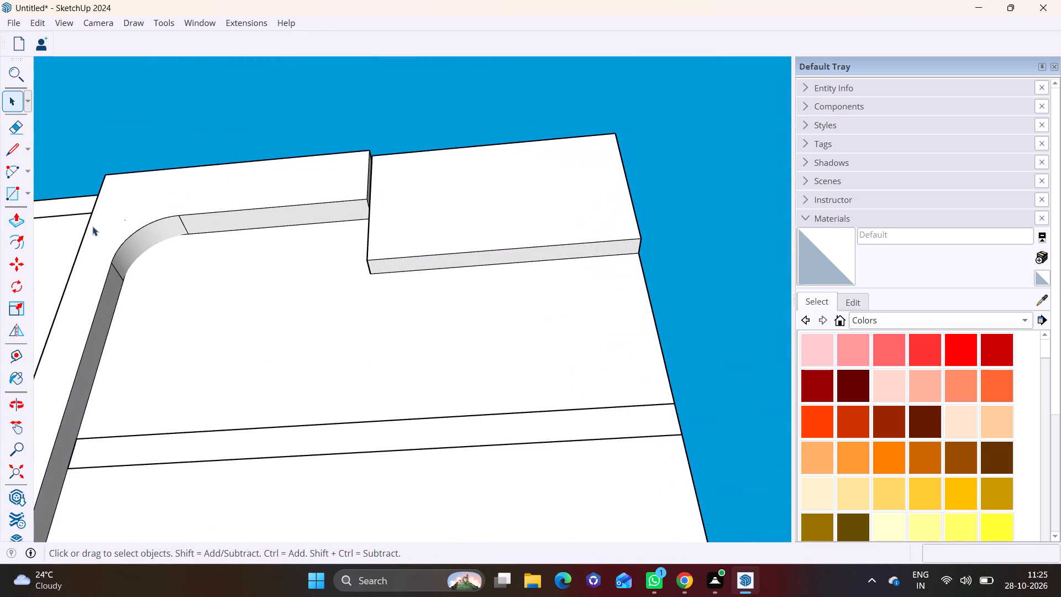
left_click(17, 148)
scroll(407, 276, "up", 4)
middle_click_drag(421, 257, 431, 235)
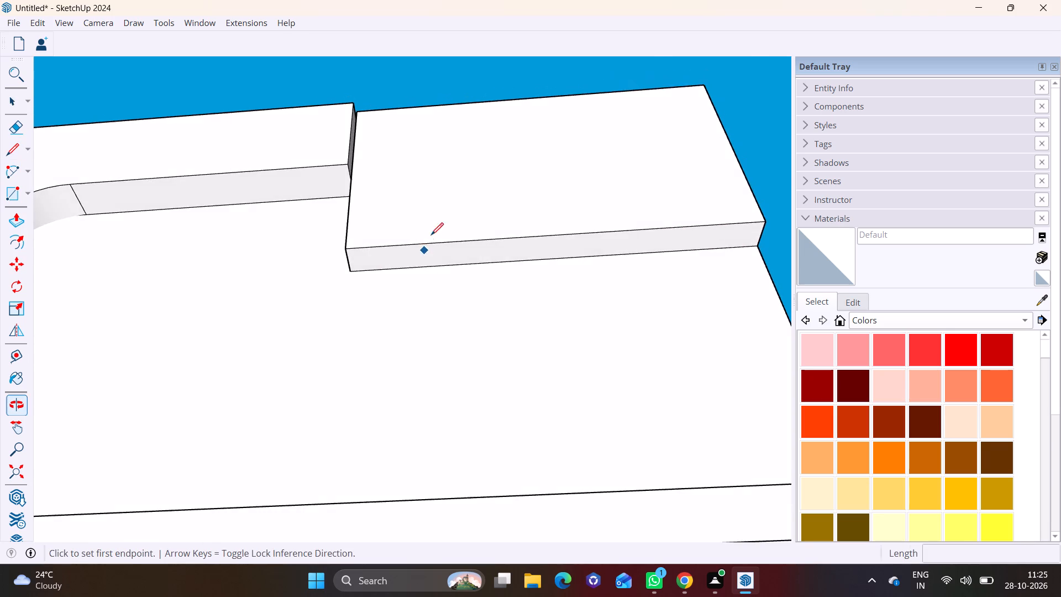
scroll(426, 248, "up", 2)
left_click(391, 276)
left_click(390, 243)
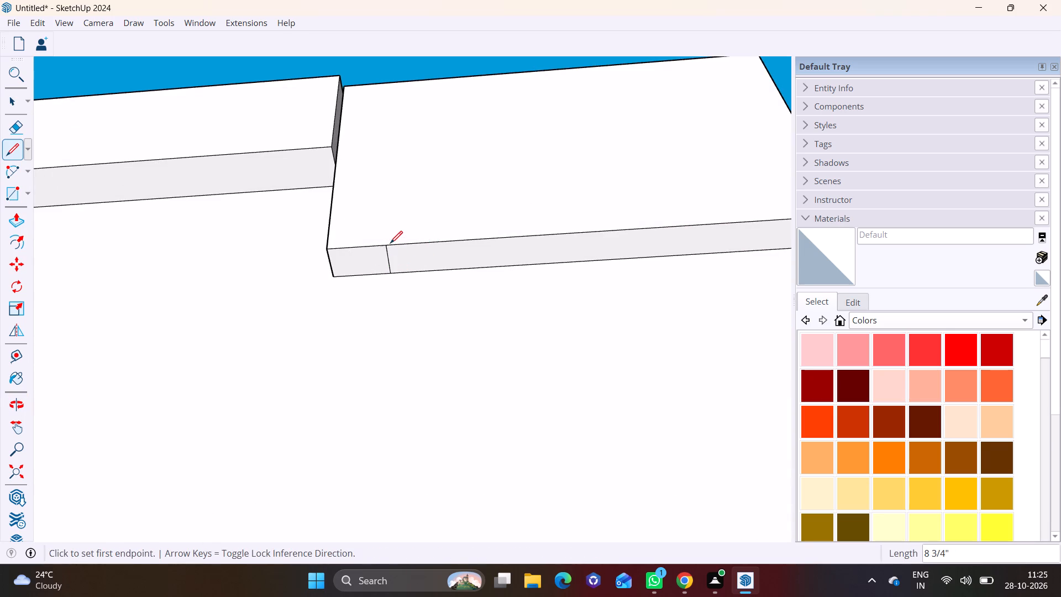
Push/Pull the small end face on the projecting panel's underside down about 5' 9 1/4" to the slab band below, forming a vertical post.
left_click(13, 104)
left_click(347, 263)
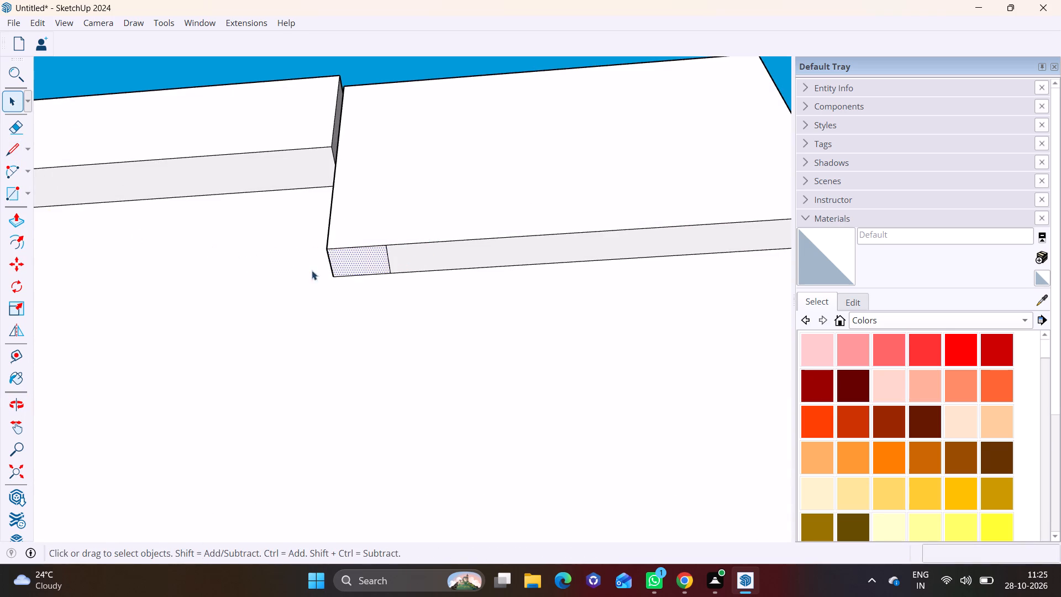
left_click(10, 218)
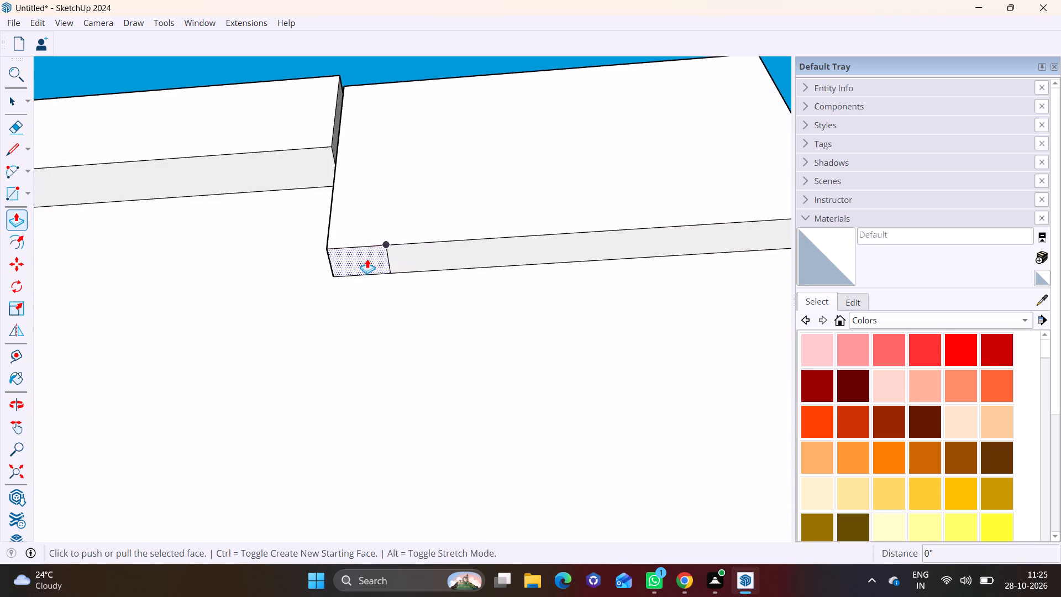
left_click(367, 259)
scroll(359, 374, "down", 10)
middle_click_drag(366, 388, 403, 235)
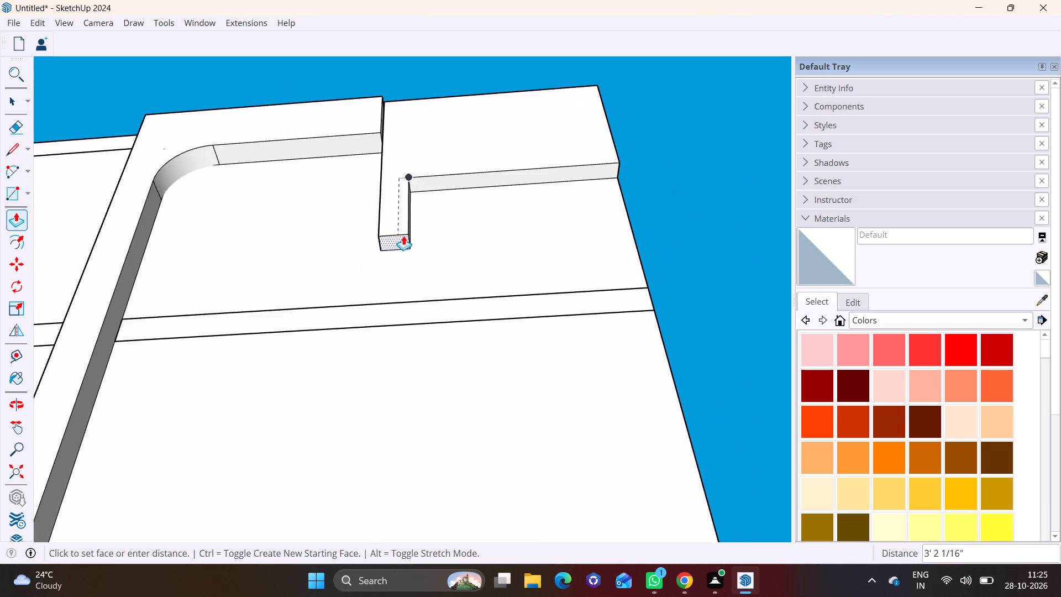
middle_click_drag(405, 287, 339, 481)
scroll(388, 390, "up", 3)
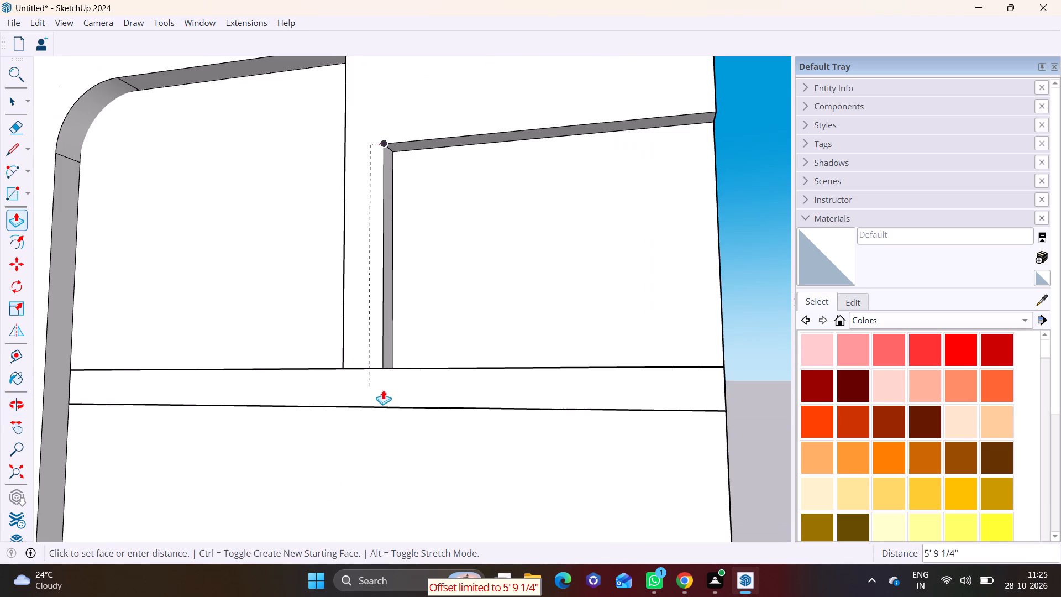
middle_click_drag(382, 390, 340, 357)
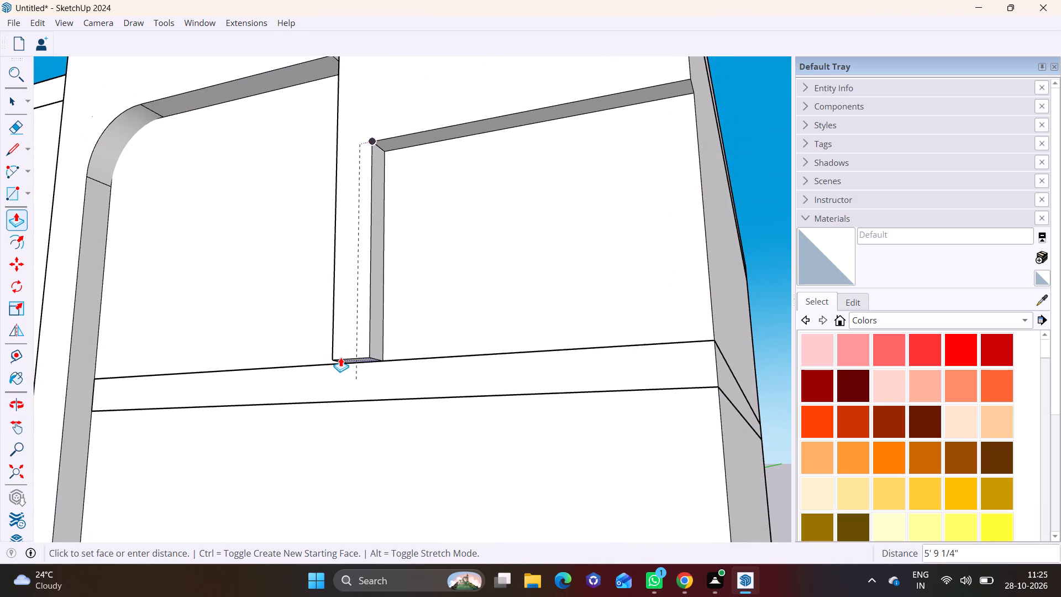
scroll(340, 357, "up", 2)
left_click(374, 360)
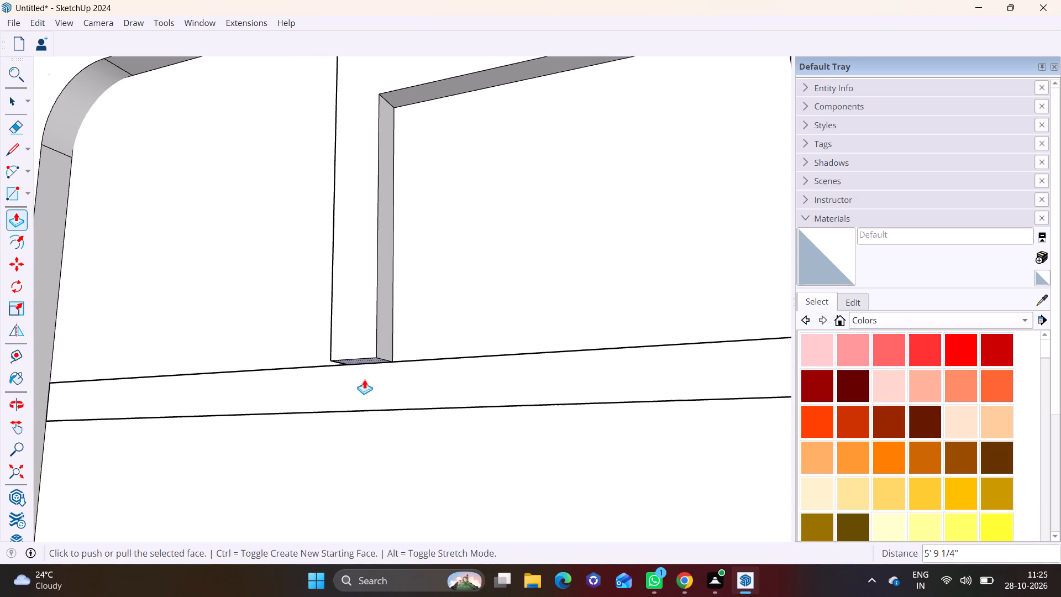
Push/Pull the vertical post's end face down about 1' further, flush with the slab band's lower edge.
scroll(372, 368, "up", 6)
left_click(358, 352)
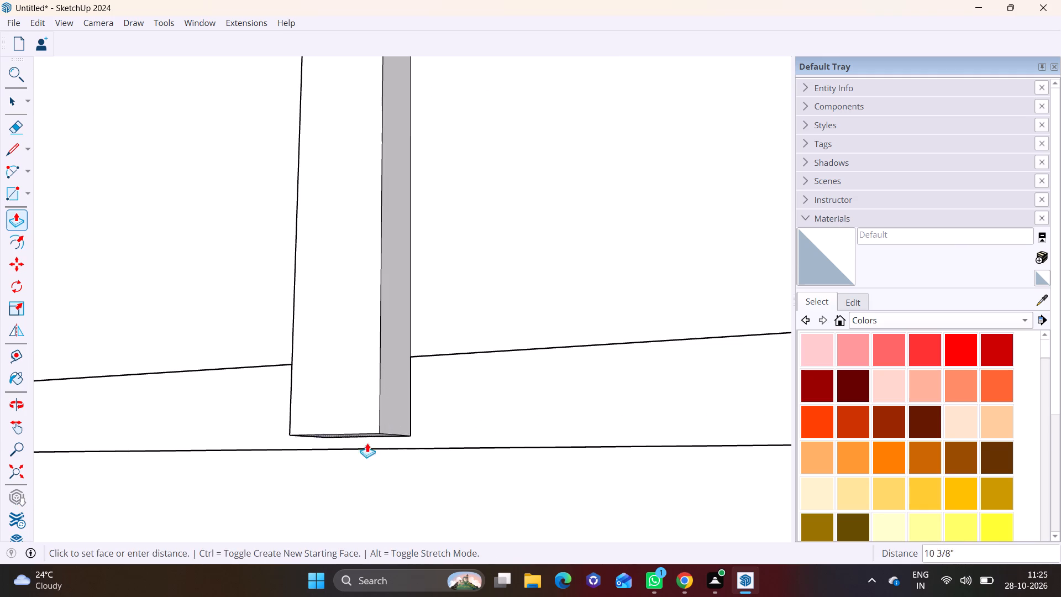
left_click(444, 444)
scroll(366, 449, "up", 4)
middle_click_drag(377, 441, 397, 364)
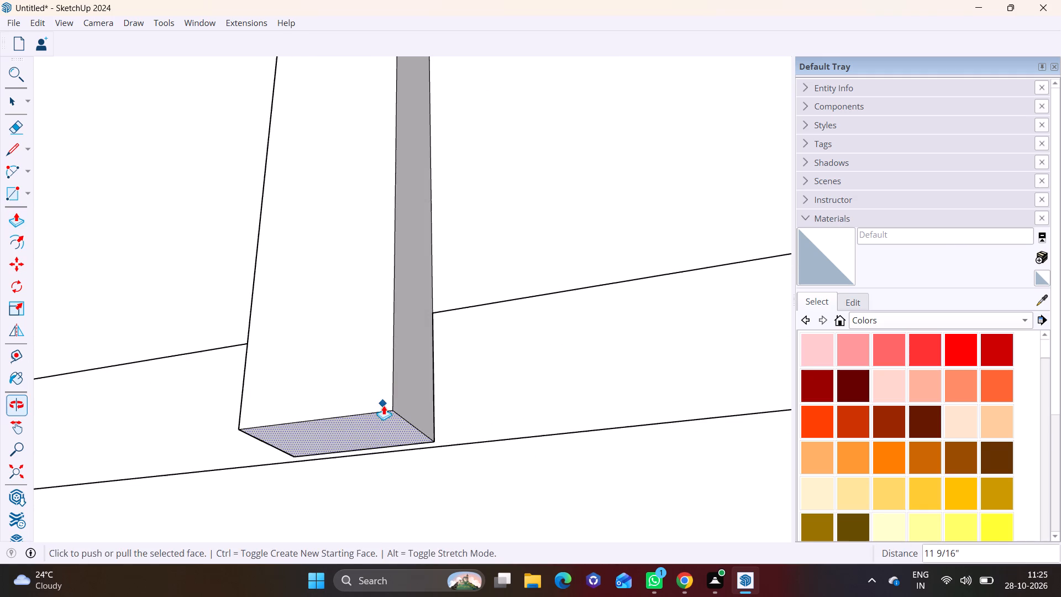
left_click(385, 430)
left_click(476, 439)
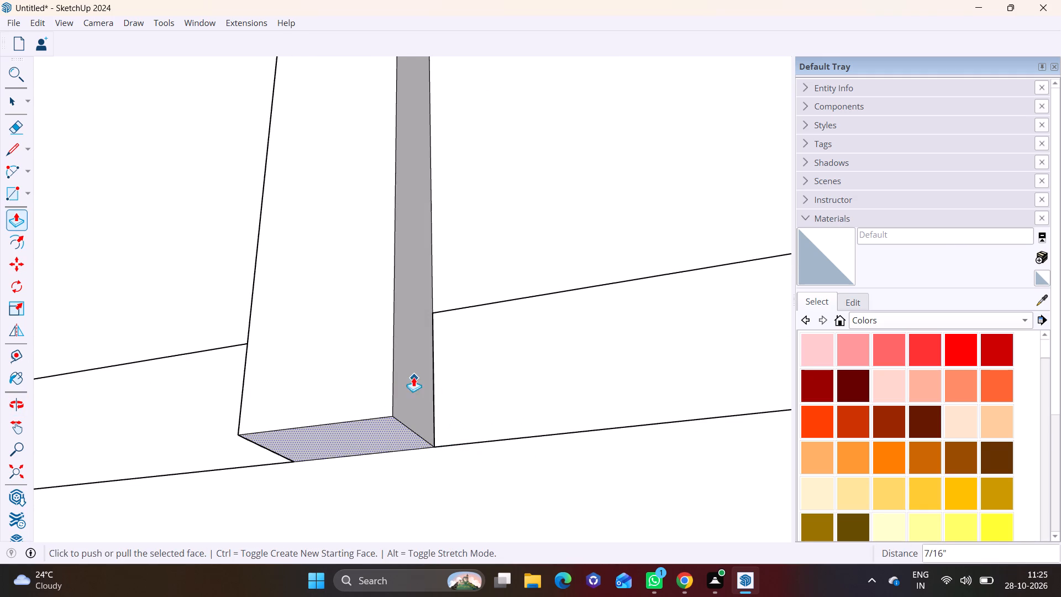
Draw a line about 8 3/4" long across the post's inner side face, level with the slab band's upper edge.
scroll(413, 377, "down", 11)
middle_click_drag(401, 312, 375, 486)
scroll(375, 486, "down", 1)
middle_click_drag(397, 451, 340, 303)
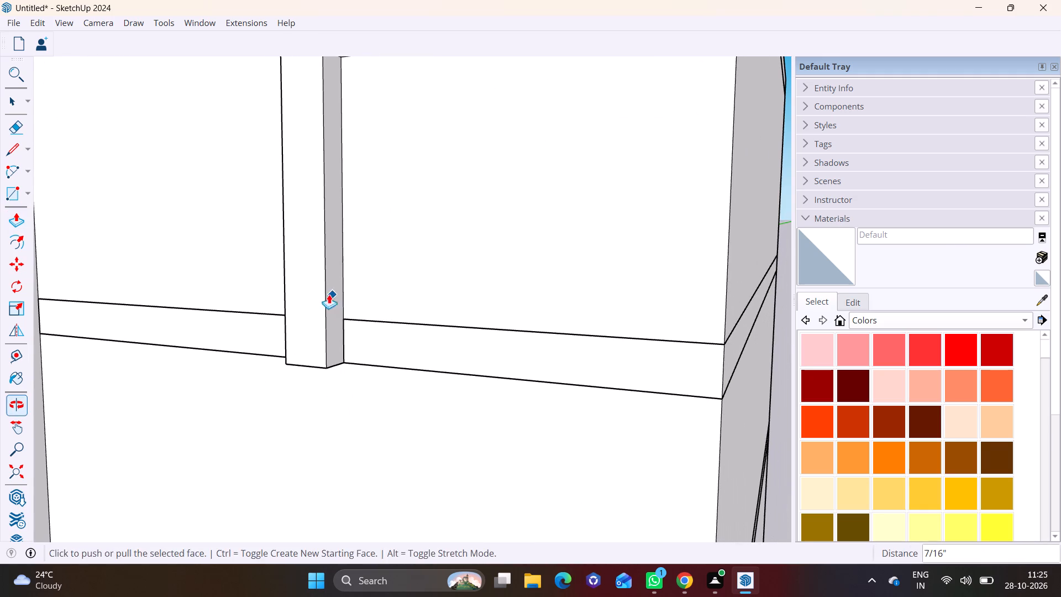
left_click_drag(9, 146, 18, 151)
scroll(327, 318, "up", 6)
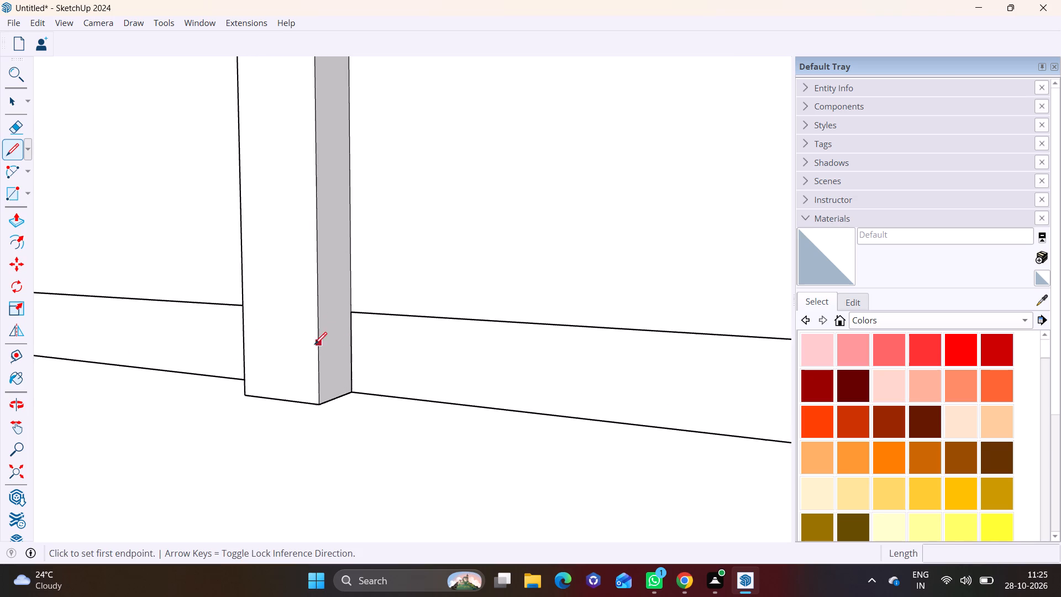
middle_click_drag(304, 345, 243, 354)
scroll(337, 354, "up", 3)
left_click(356, 298)
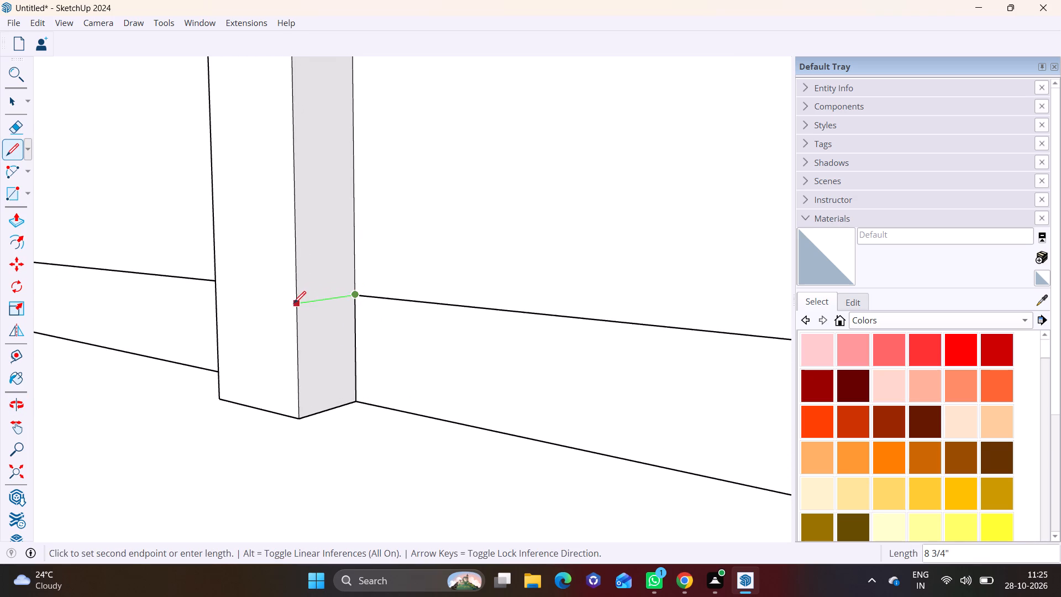
left_click(293, 303)
Push/Pull the lower section of the post's side face along the slab band, flush with the building corner.
left_click(10, 104)
left_click(322, 336)
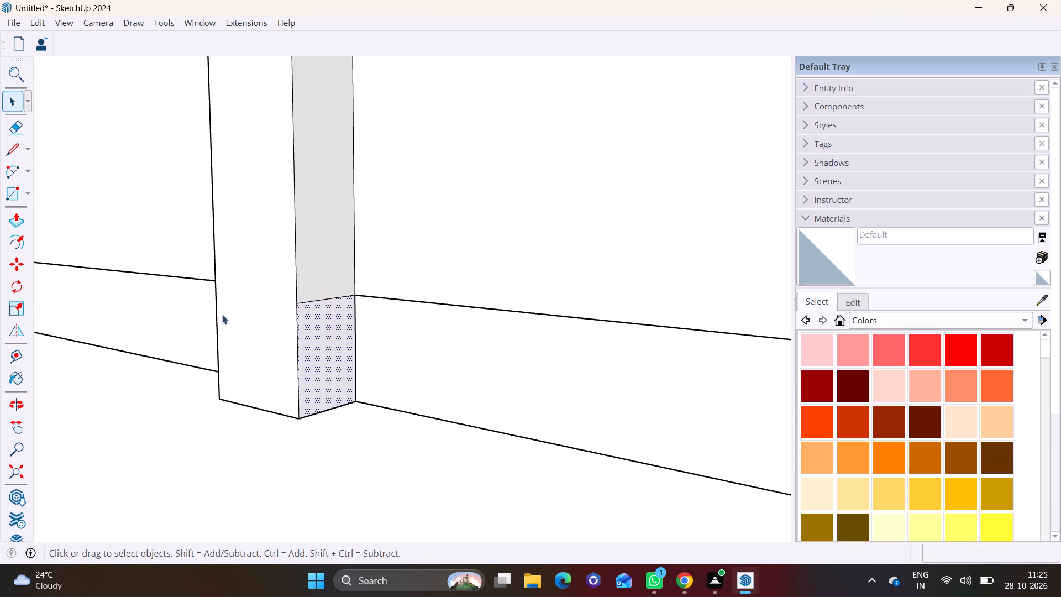
left_click(14, 220)
left_click(303, 347)
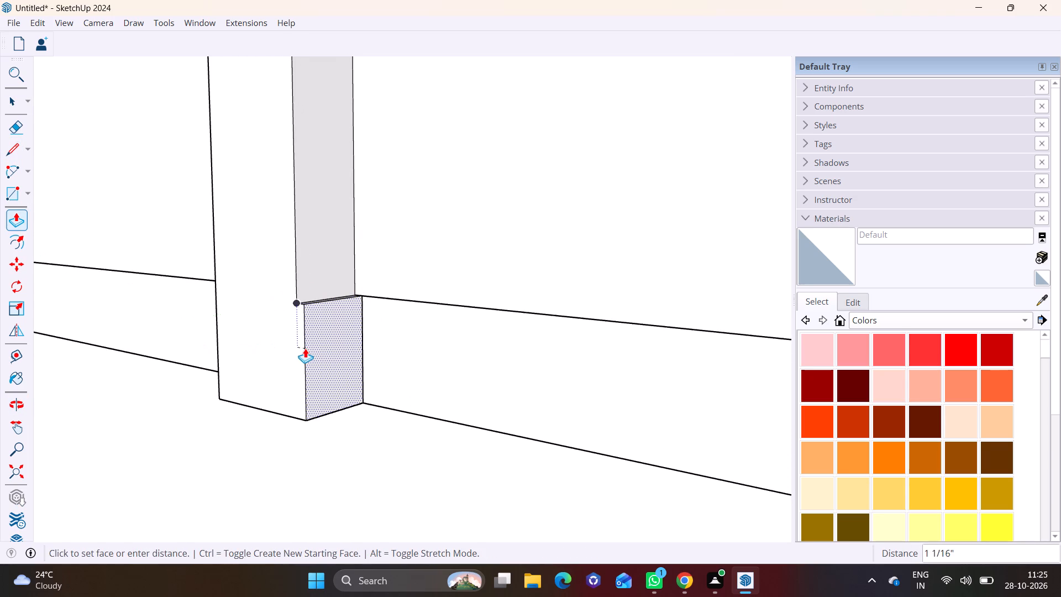
scroll(312, 352, "down", 9)
middle_click_drag(546, 389, 200, 316)
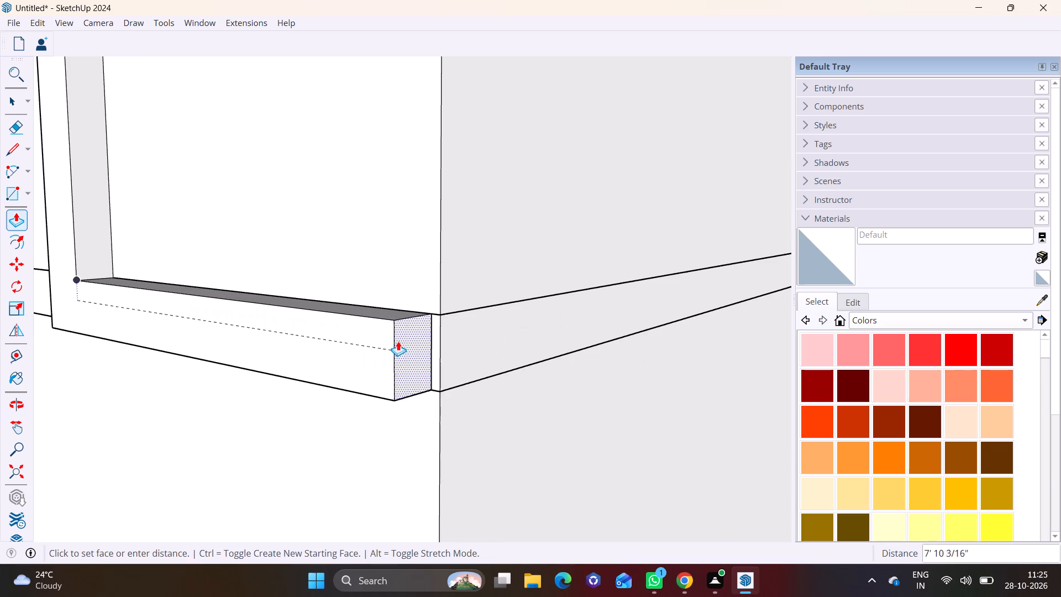
left_click(441, 291)
Push/Pull the ledge's end face about 8 13/16" beyond the building corner.
middle_click_drag(429, 360, 386, 358)
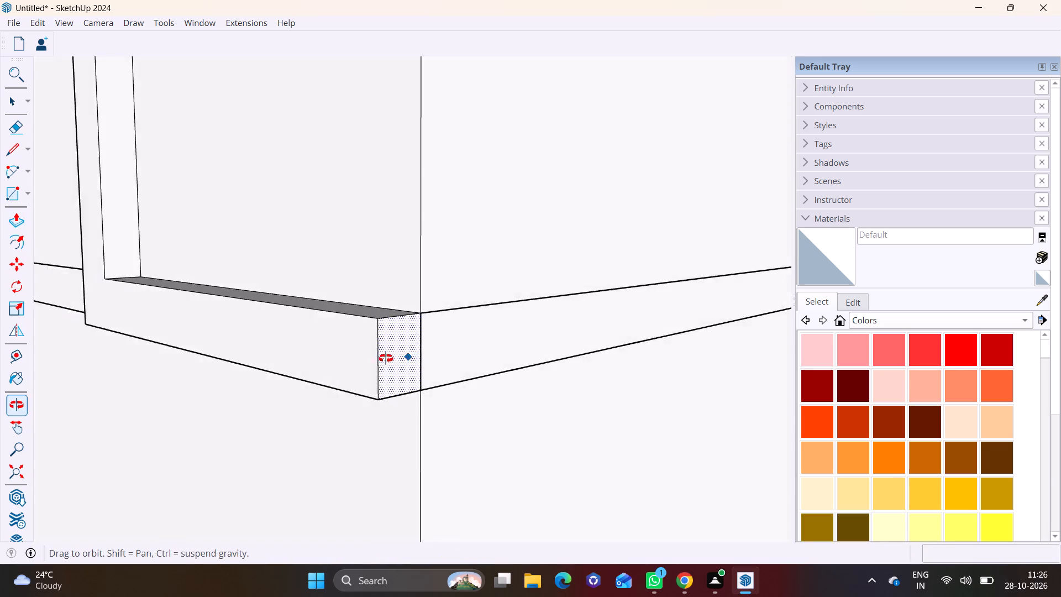
middle_click_drag(386, 358, 31, 364)
left_click(249, 329)
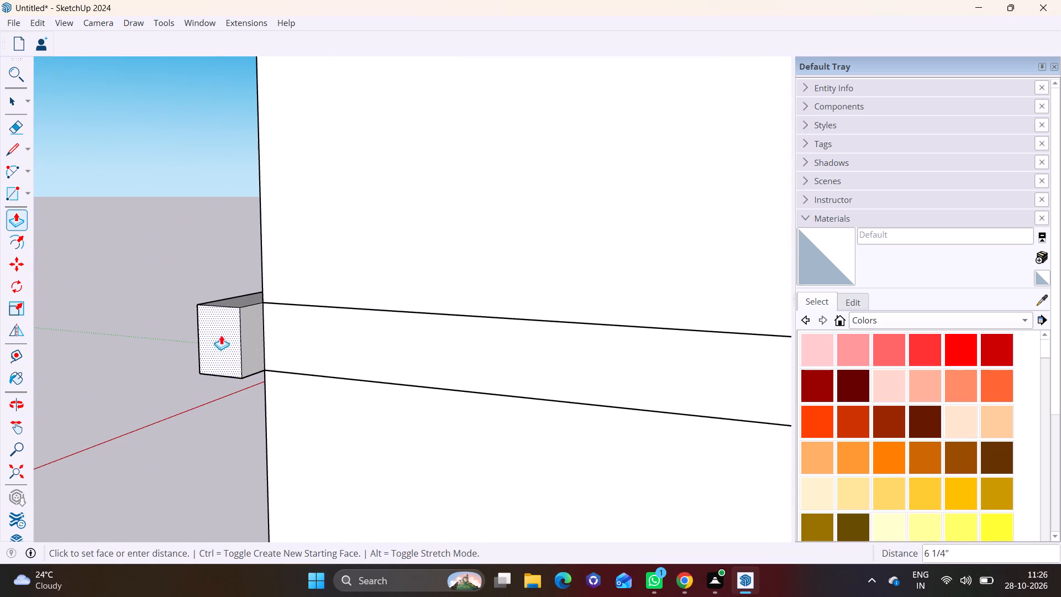
left_click(218, 337)
middle_click_drag(266, 350, 134, 347)
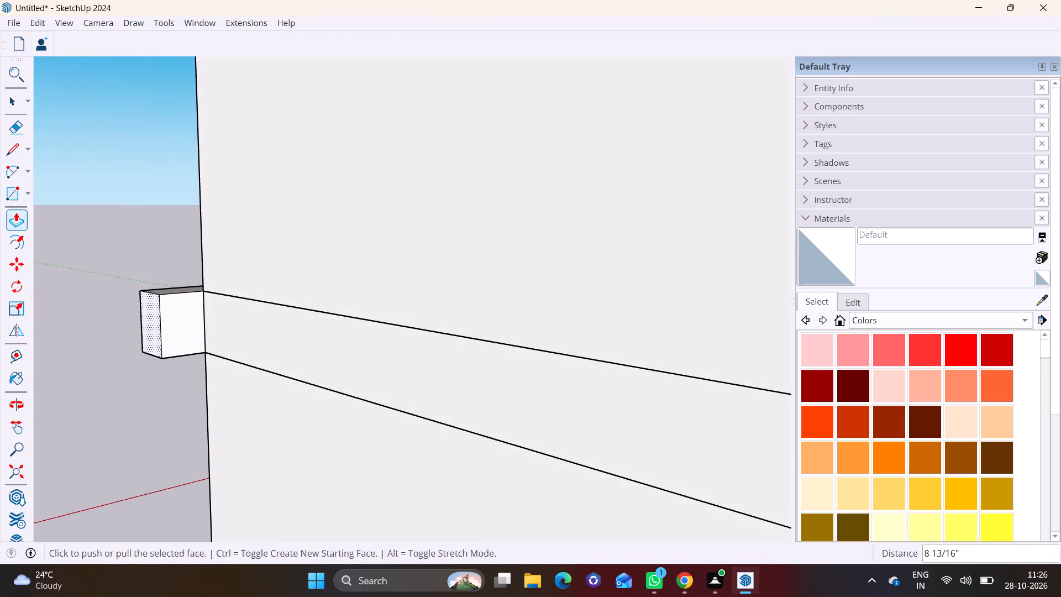
Draw a rectangle of about 8 13/16" by 1' over the side of the ledge's extension at the building corner.
left_click(25, 189)
left_click(42, 213)
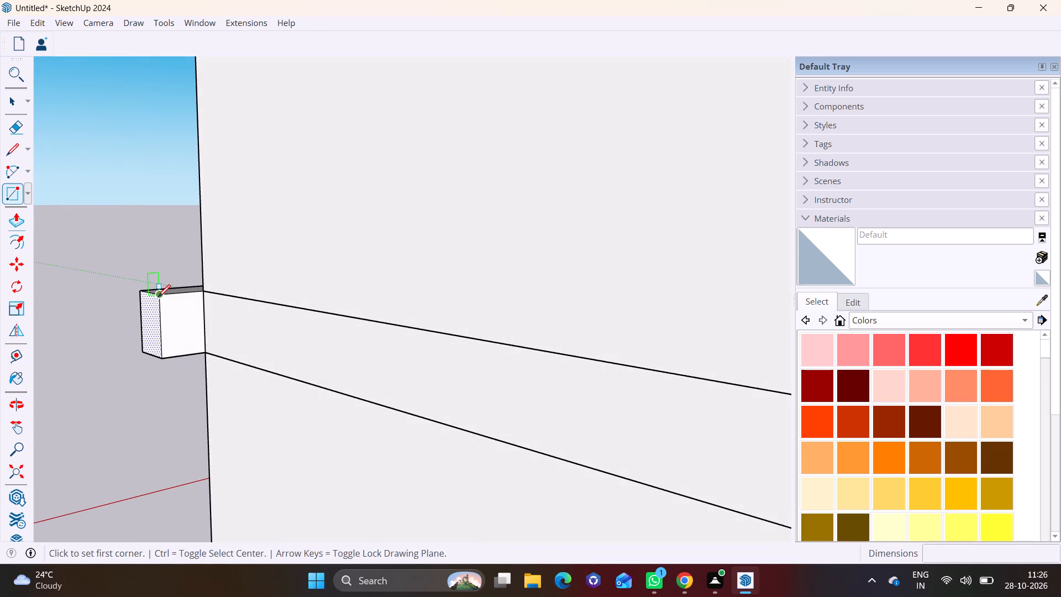
left_click(158, 297)
left_click(203, 356)
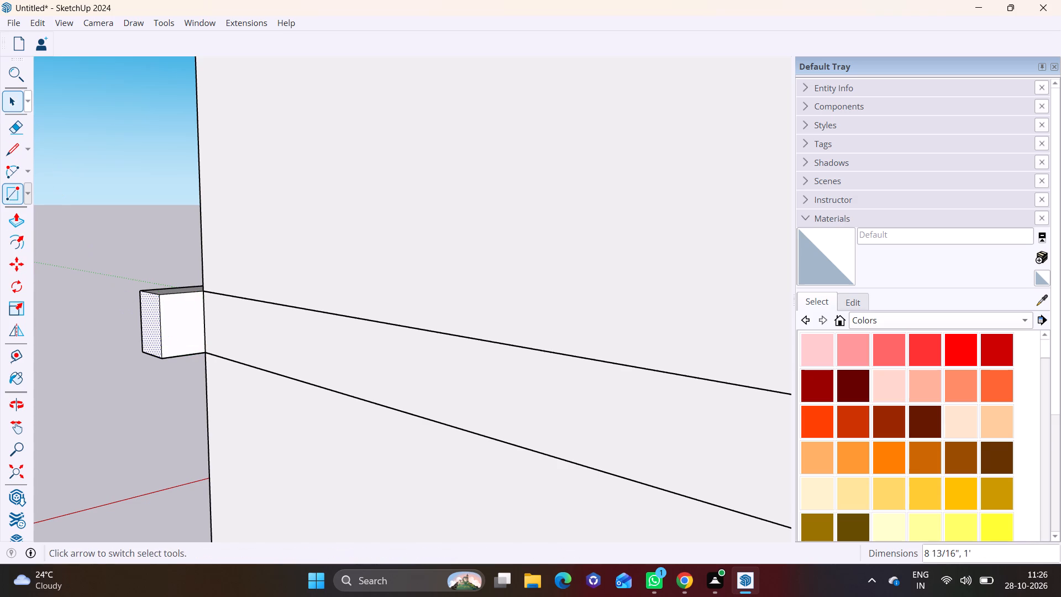
Push/Pull the ledge extension's side face about 16' 3 3/4" along the slab band of the adjoining facade.
left_click(10, 102)
left_click(181, 324)
left_click(19, 220)
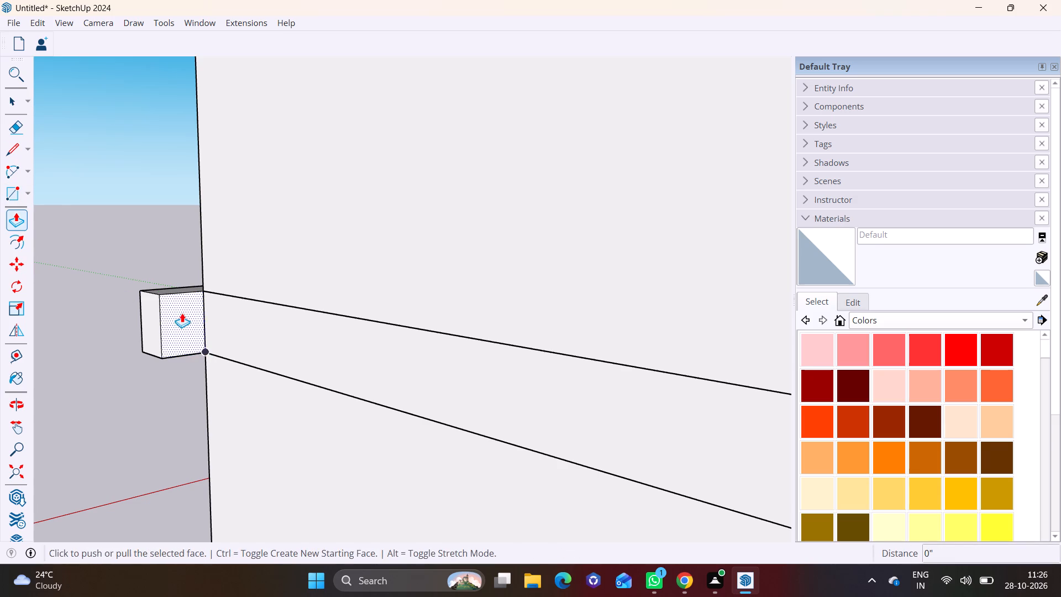
left_click(182, 313)
scroll(261, 343, "down", 12)
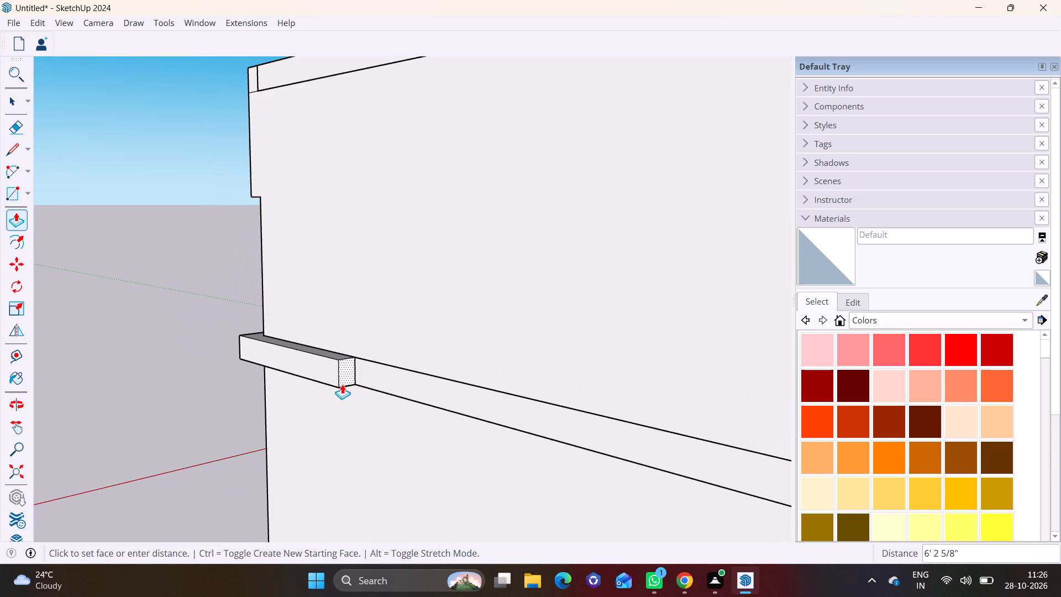
scroll(448, 405, "down", 3)
left_click(544, 424)
Outline a rectangle on the adjoining facade above the ledge, level with the panel's underside, closing it with a vertical line about 5' 9 1/4" long.
middle_click_drag(346, 423, 705, 444)
middle_click_drag(519, 325, 535, 311)
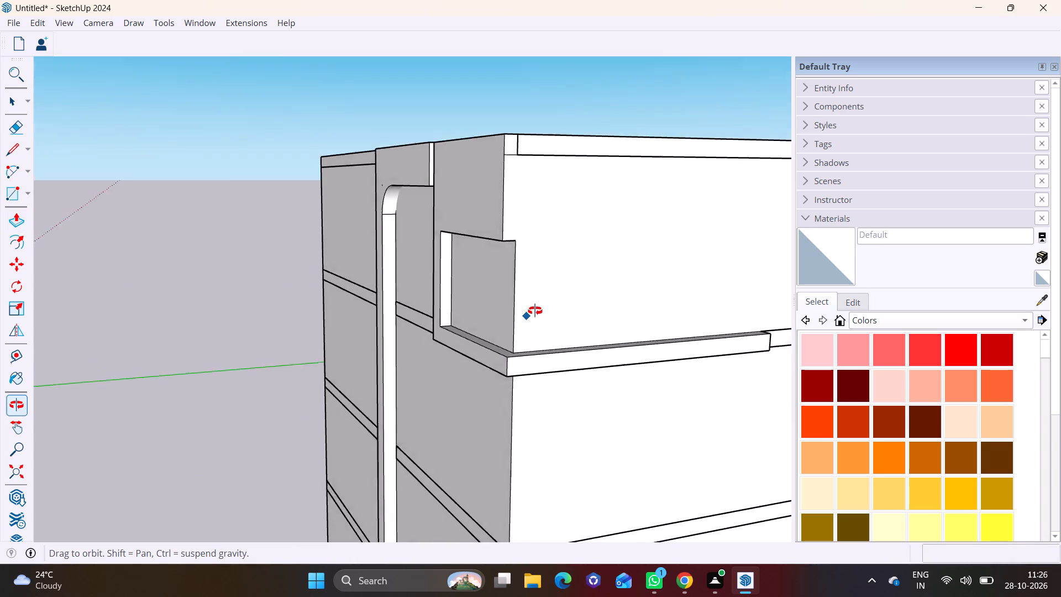
middle_click_drag(535, 311, 386, 345)
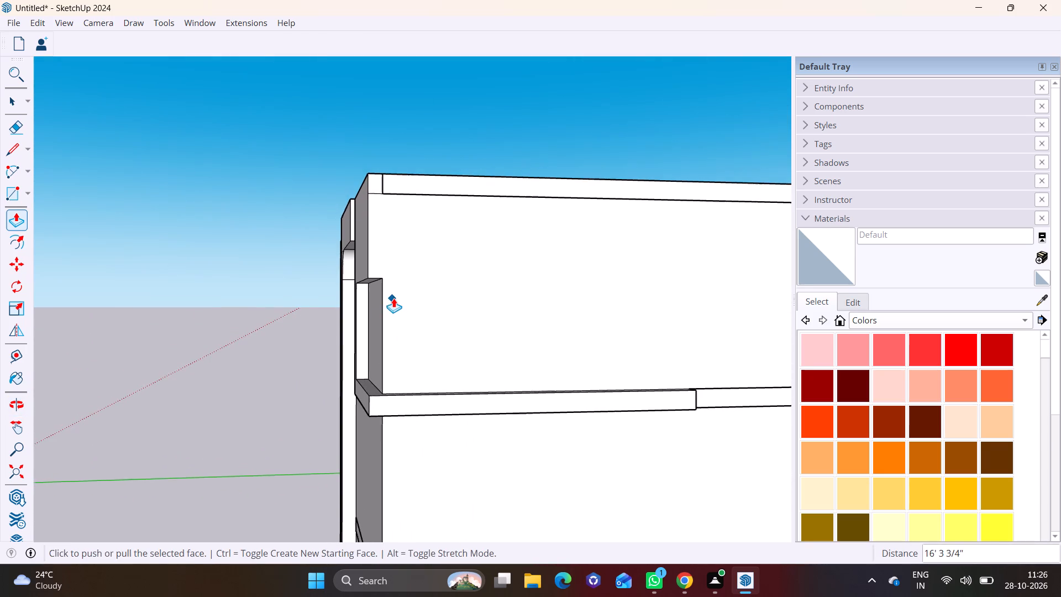
scroll(393, 298, "up", 5)
middle_click_drag(397, 316, 347, 379, "shift")
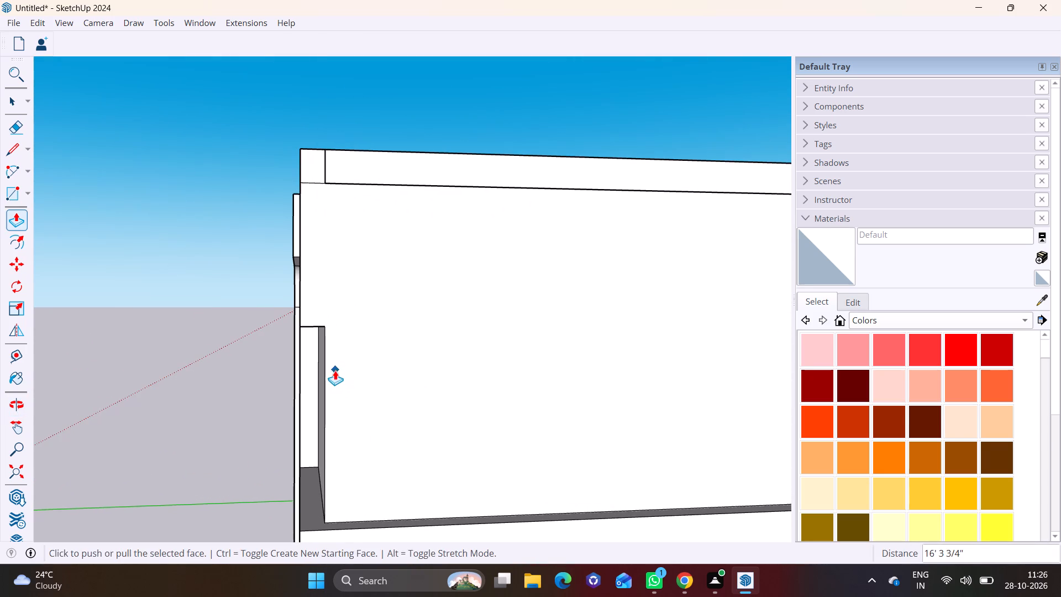
middle_click_drag(337, 365, 416, 325)
scroll(443, 387, "down", 10)
middle_click_drag(445, 391, 440, 391, "shift")
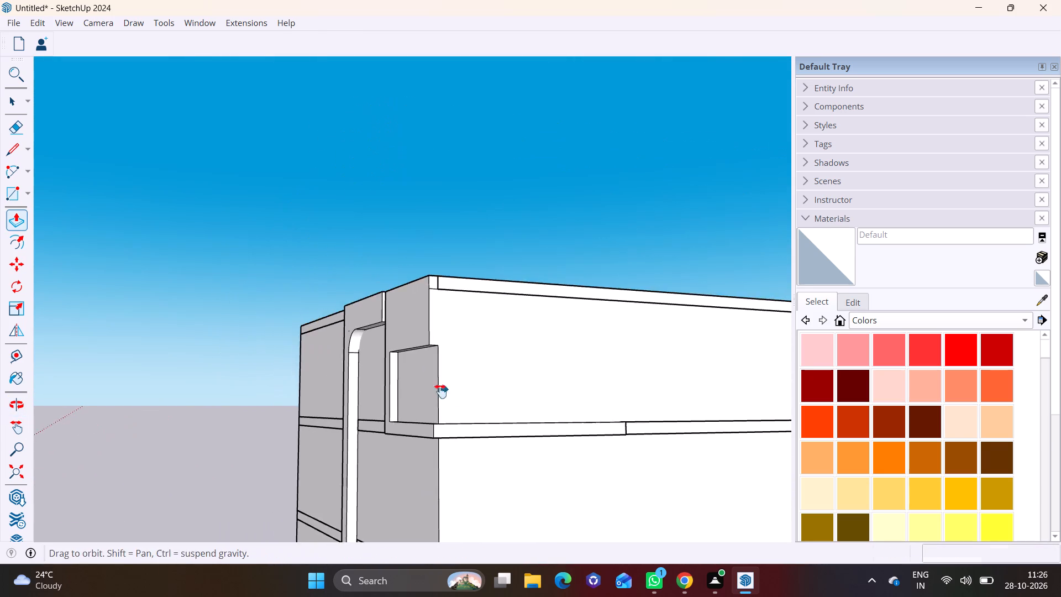
middle_click_drag(440, 391, 413, 328, "shift")
scroll(419, 310, "up", 3)
middle_click_drag(418, 299, 291, 355)
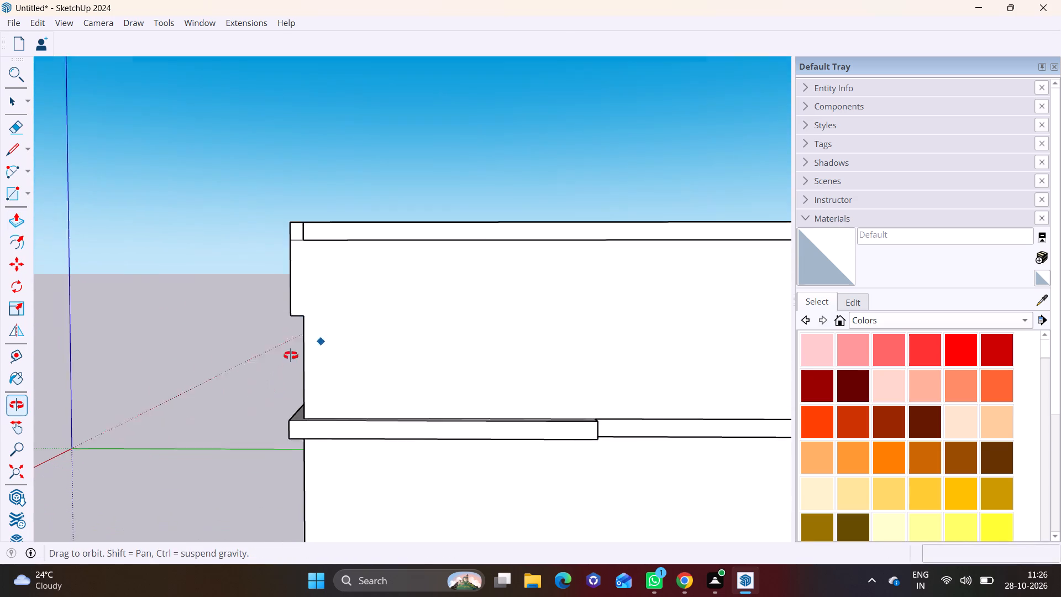
middle_click_drag(291, 355, 285, 356)
left_click(5, 151)
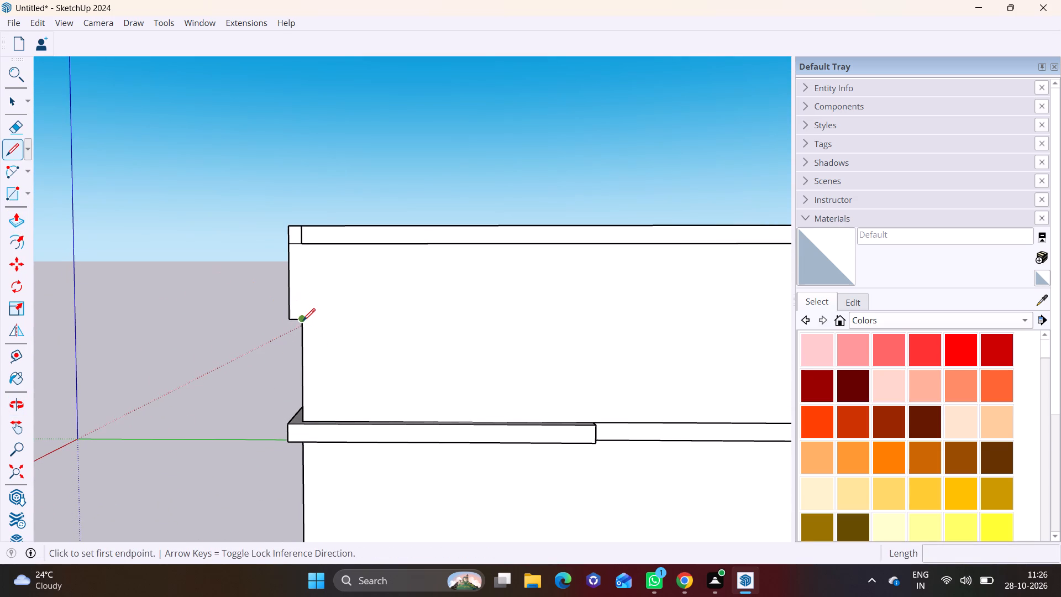
left_click(303, 320)
left_click(586, 332)
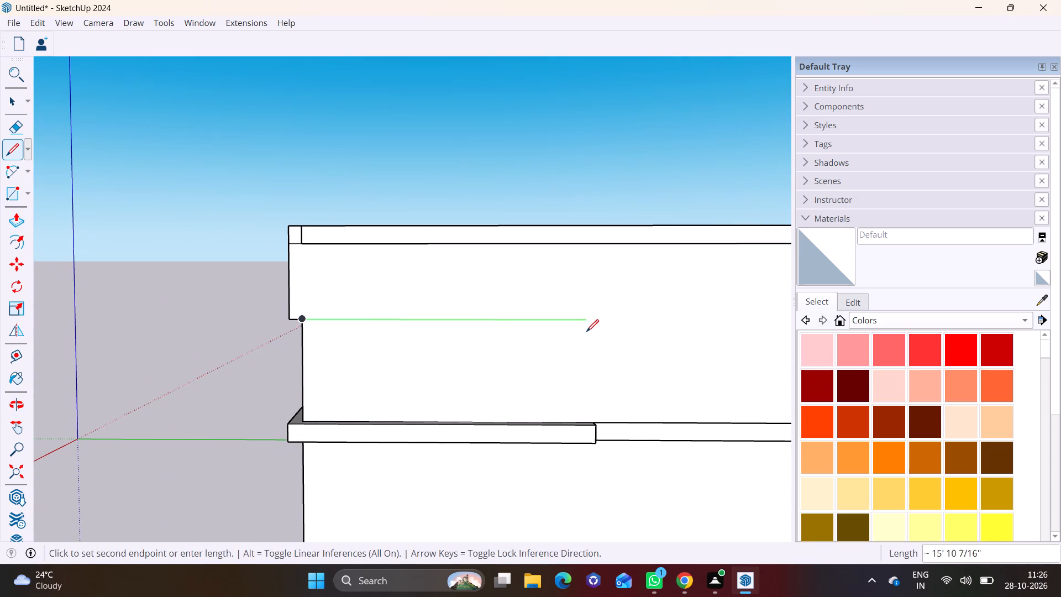
left_click(585, 420)
Push/Pull the outlined rectangle above the ledge inward by about 4 1/8".
key("space")
left_click(470, 379)
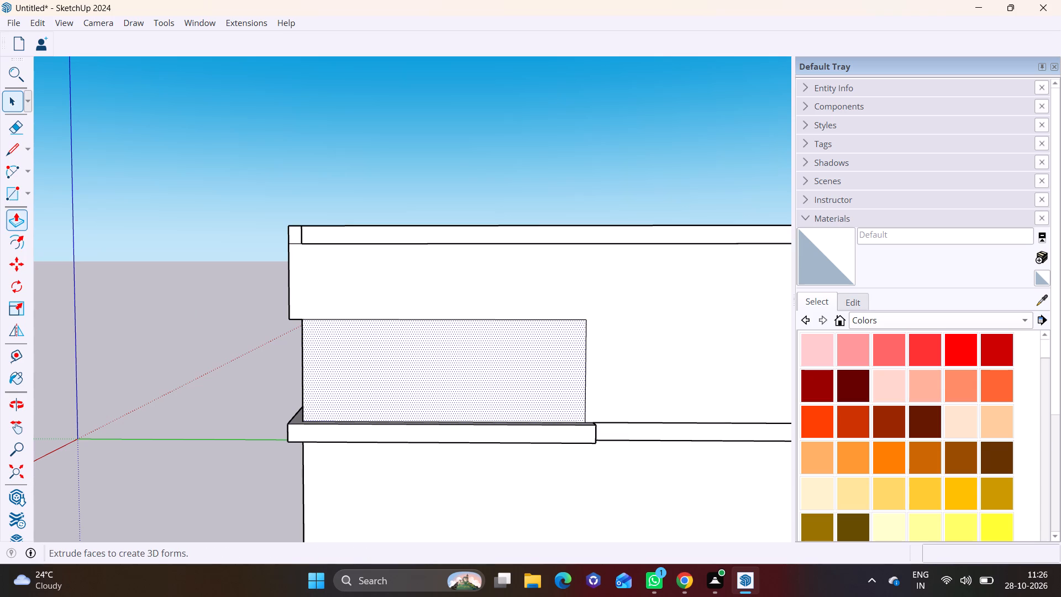
left_click(18, 216)
left_click_drag(374, 369, 380, 368)
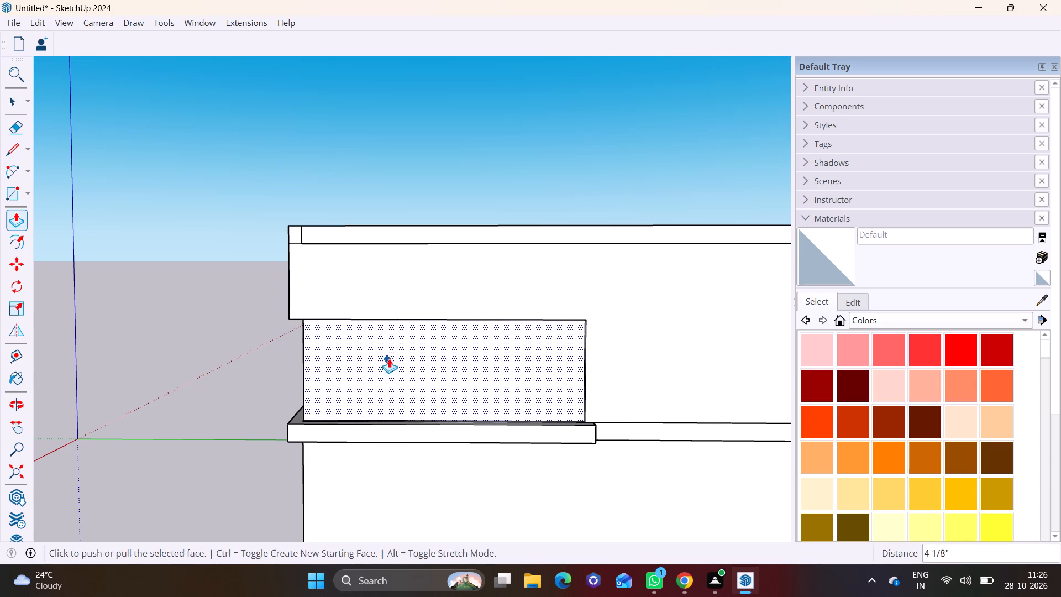
Push/Pull the recessed rectangle further inward, the last push about 7' 3 1/4" to its limit at the vertical post, opening up the corner.
middle_click_drag(396, 344, 655, 358)
left_click(580, 358)
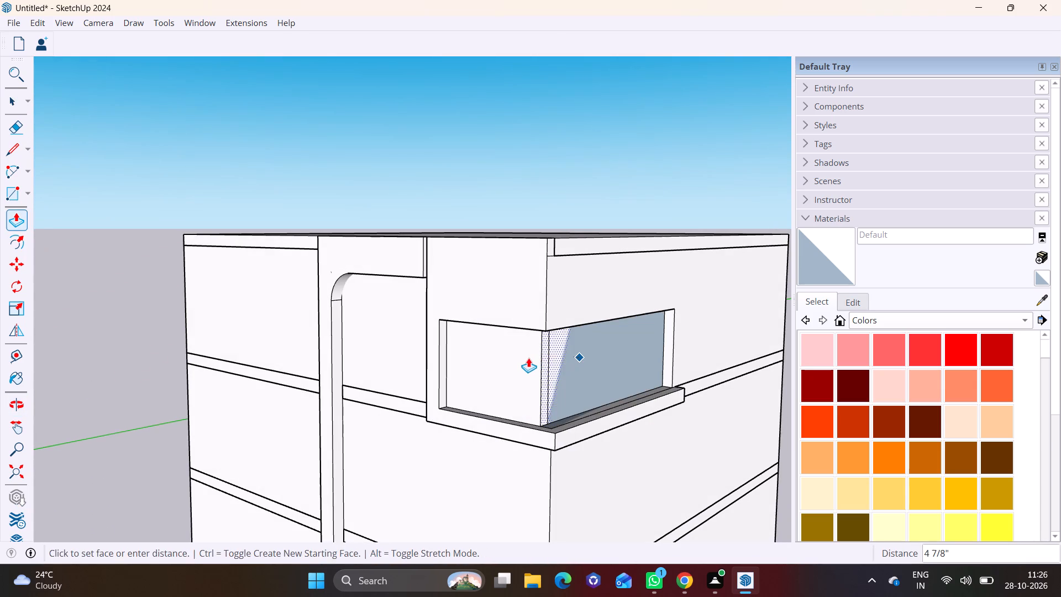
left_click(524, 357)
left_click(577, 372)
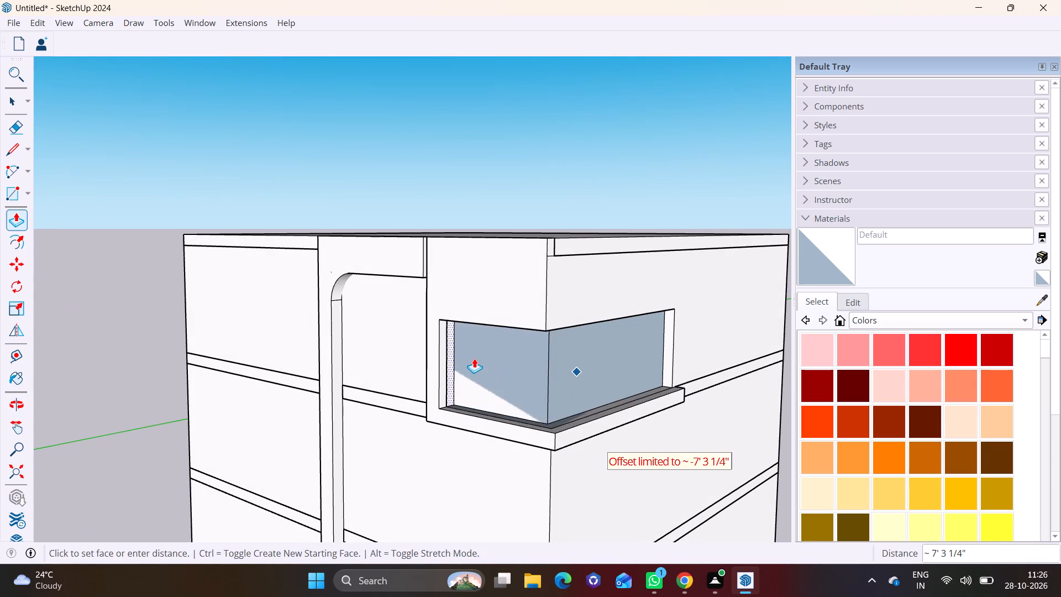
left_click(470, 357)
left_click(565, 361)
key("space")
Push/Pull the blue face beside the corner, on the adjoining facade's side, inward about 7' 3 1/4" to open the corner recess.
left_click(568, 371)
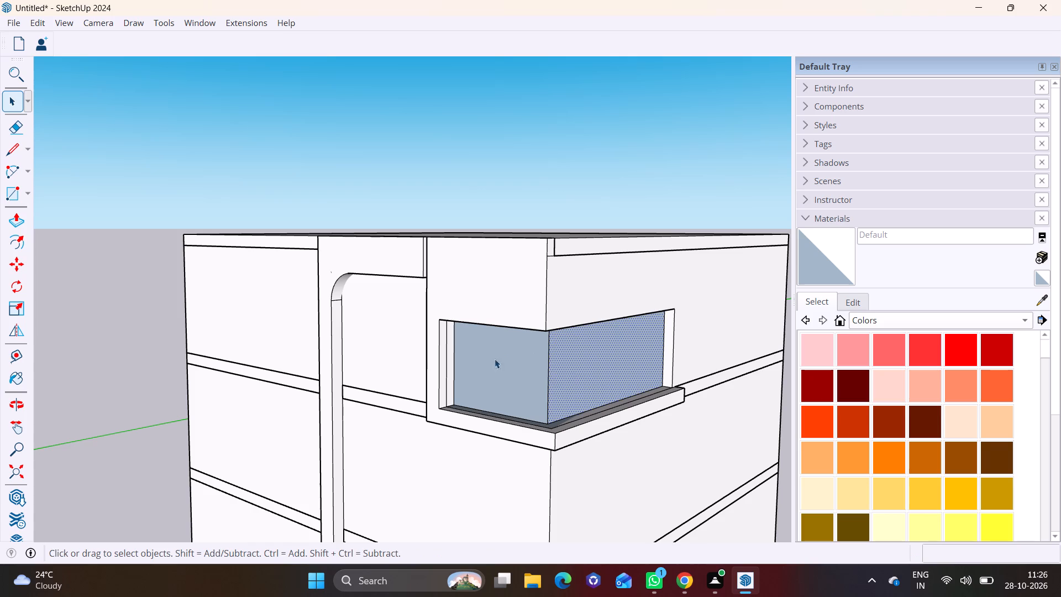
left_click(18, 216)
left_click(572, 354)
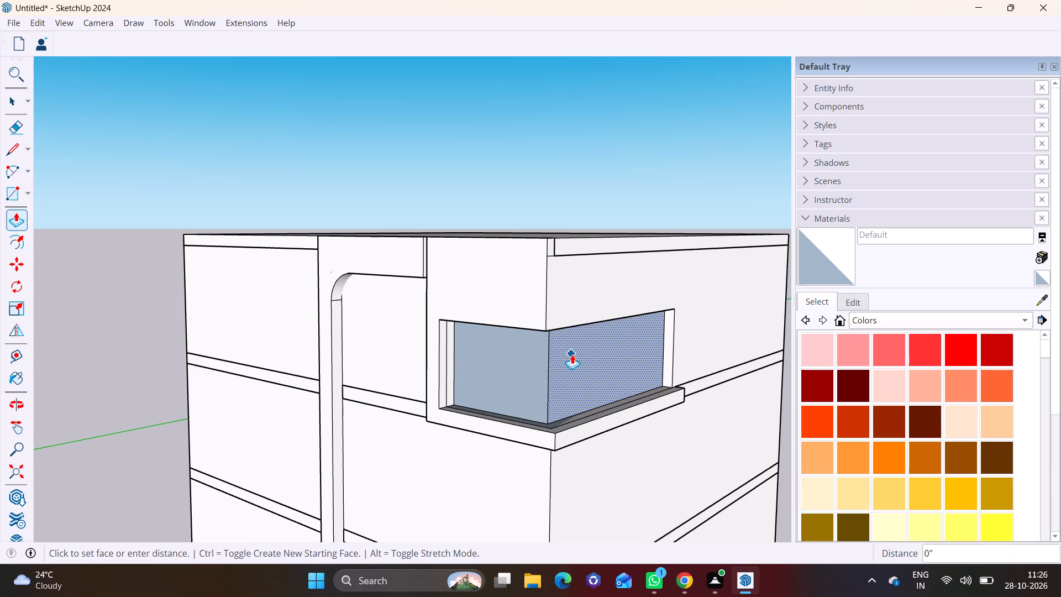
left_click(469, 348)
Clean up the corner recess by deleting the overlapping floor face and the leftover vertical edge on the jamb by the rounded frame.
scroll(485, 395, "up", 3)
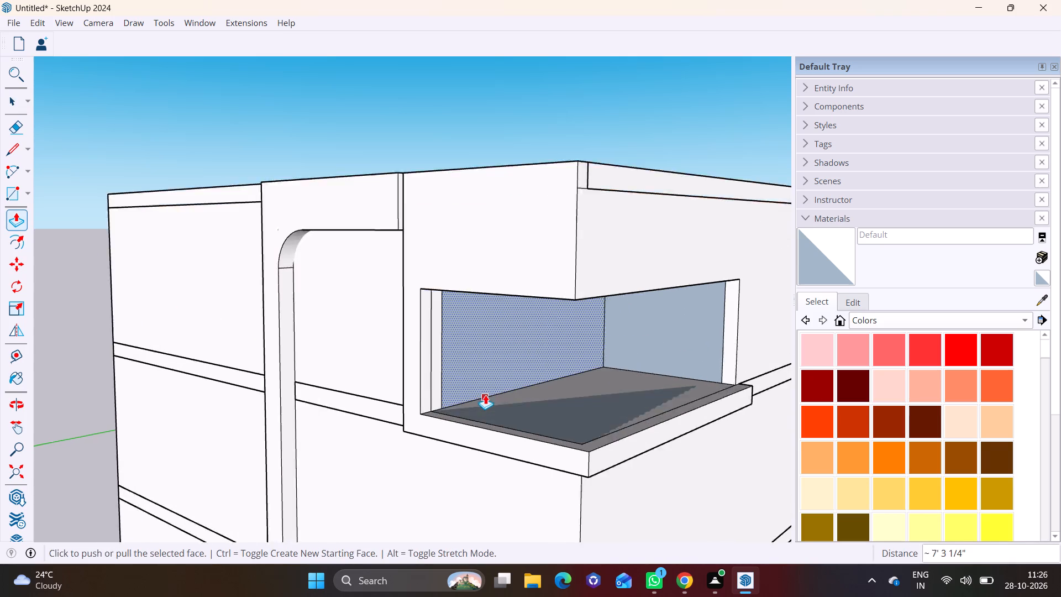
scroll(485, 395, "up", 2)
key("space")
left_click(521, 427)
key("Delete")
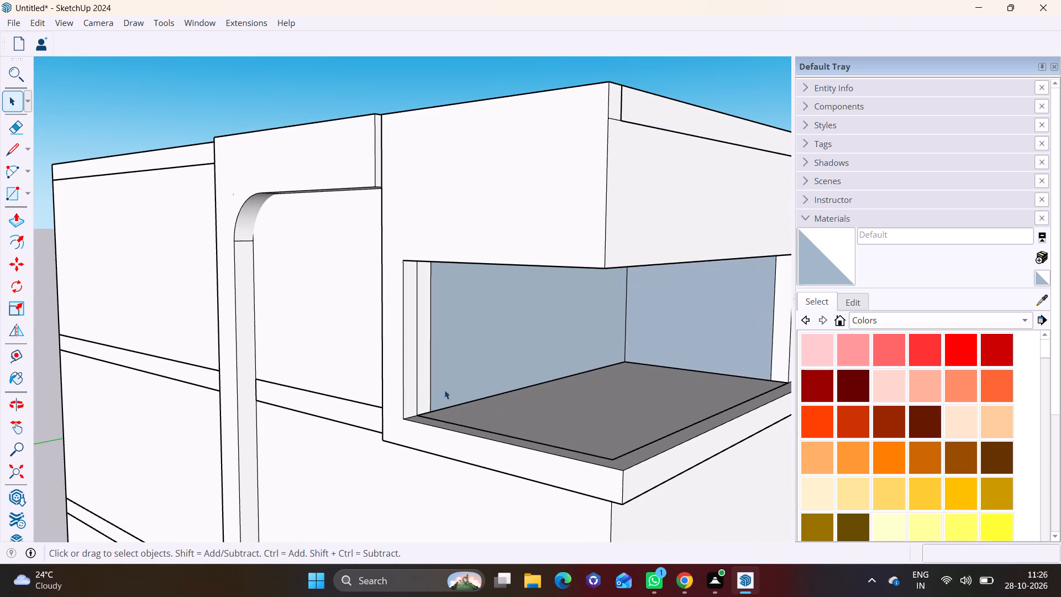
left_click(417, 365)
right_click(417, 365)
left_click(444, 390)
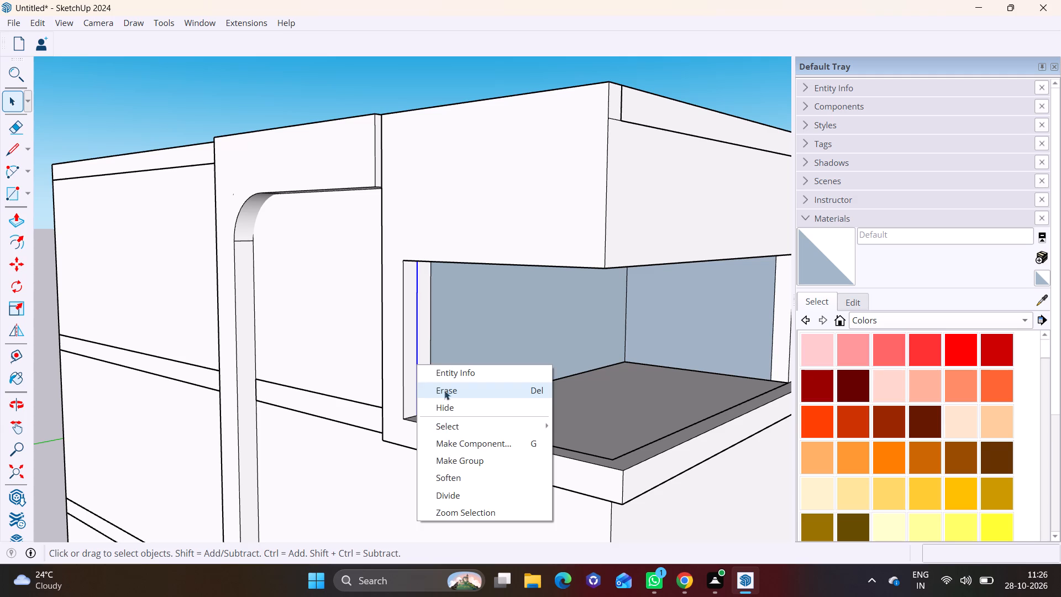
Paint the two blue inner walls of the corner recess with white Color M00.
middle_click_drag(471, 431, 327, 442)
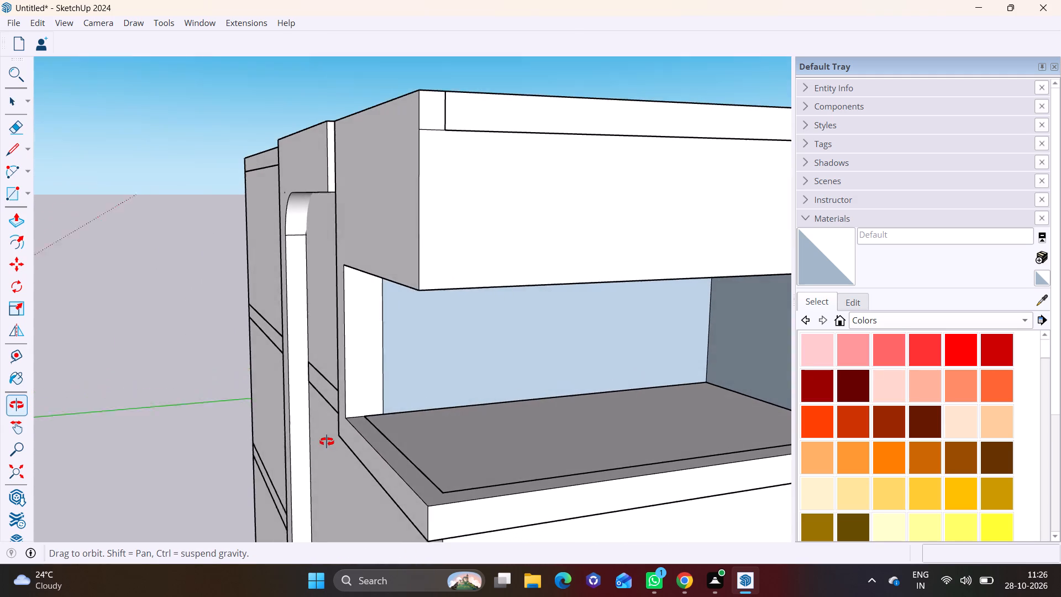
middle_click_drag(327, 442, 327, 441)
scroll(843, 444, "down", 8)
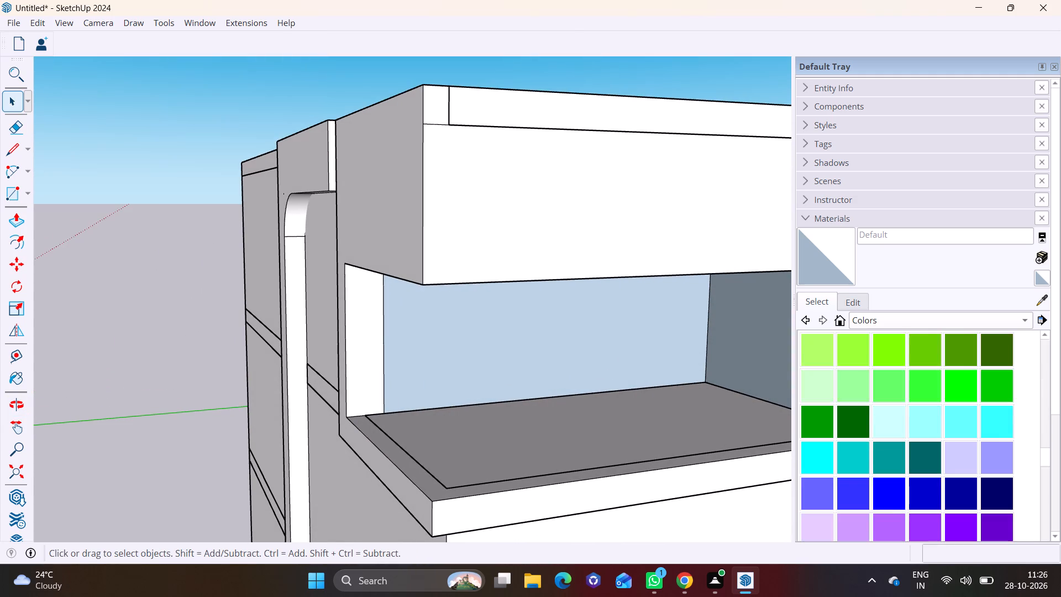
scroll(834, 464, "down", 8)
left_click(807, 378)
left_click(617, 349)
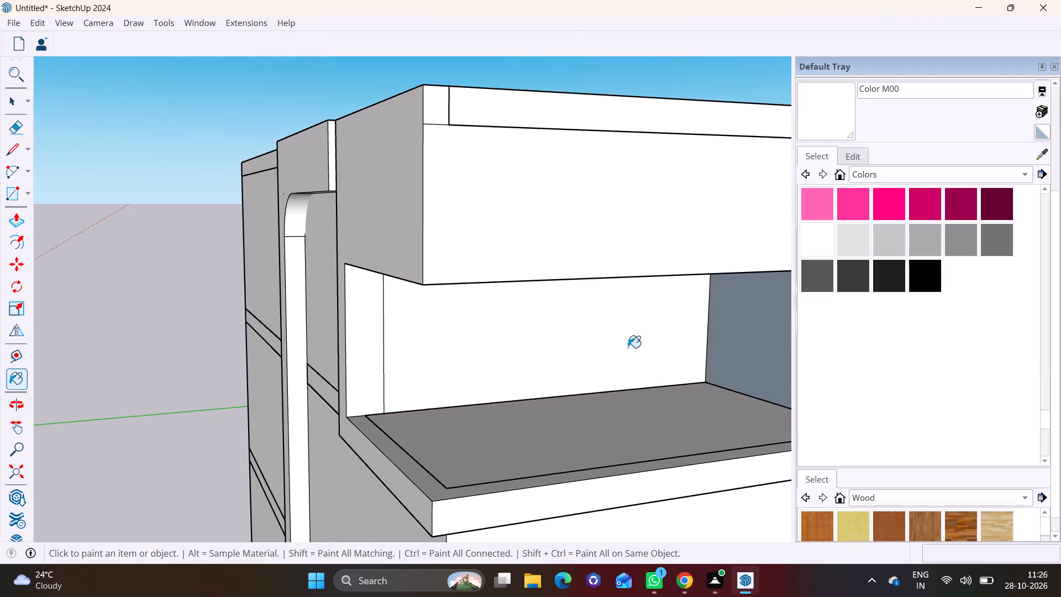
left_click(737, 346)
key("space")
Erase the vertical edge dividing the painted recess wall from the narrow jamb strip.
scroll(406, 344, "up", 2)
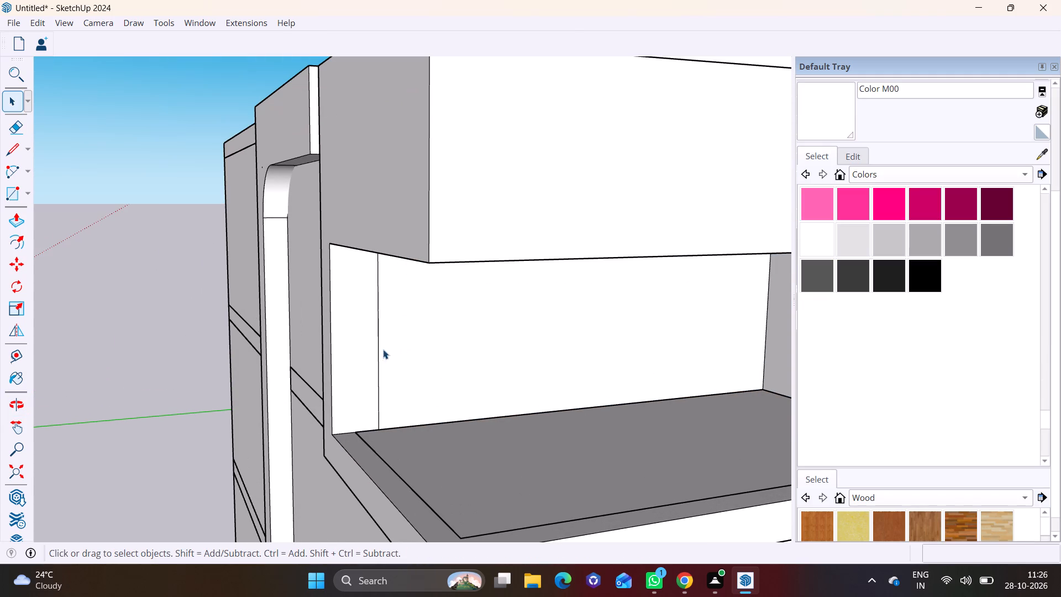
left_click(379, 342)
right_click(379, 342)
left_click(417, 369)
Erase the edge that divides the soffit strip along the front underside of the corner opening.
scroll(261, 414, "down", 6)
middle_click_drag(316, 417, 513, 401)
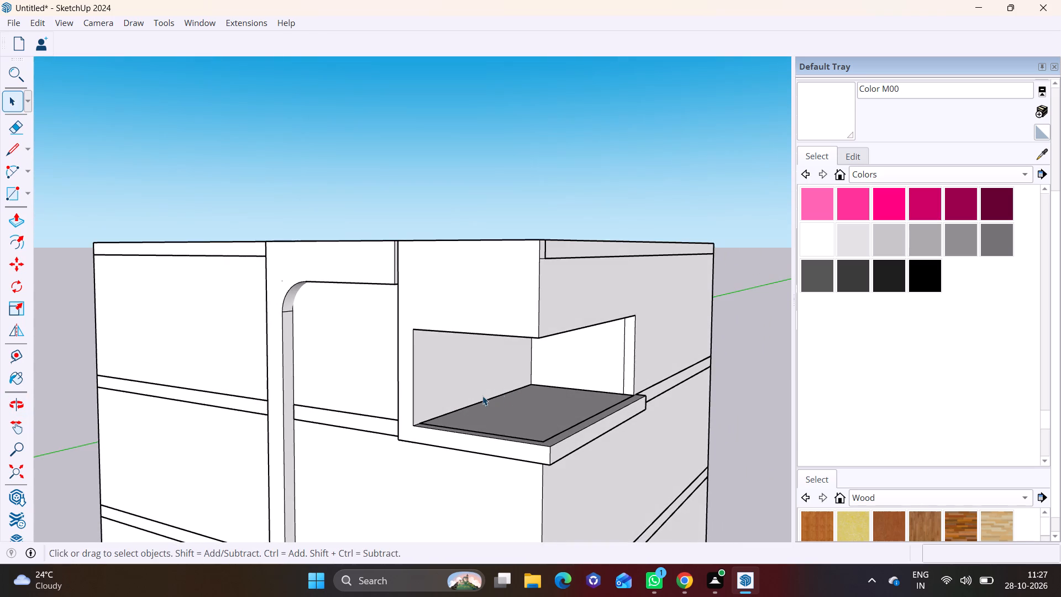
scroll(481, 396, "up", 2)
scroll(481, 396, "up", 1, "shift")
middle_click_drag(480, 396, 377, 406, "shift")
middle_click_drag(385, 363, 393, 329)
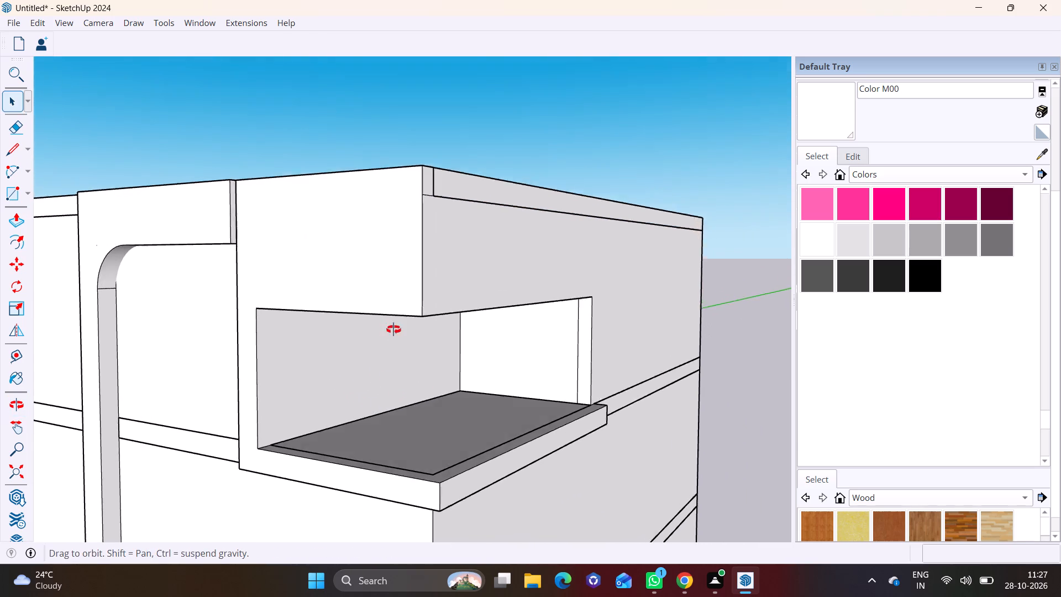
middle_click_drag(393, 329, 403, 230)
middle_click_drag(400, 232, 397, 308, "shift")
middle_click_drag(435, 278, 392, 406)
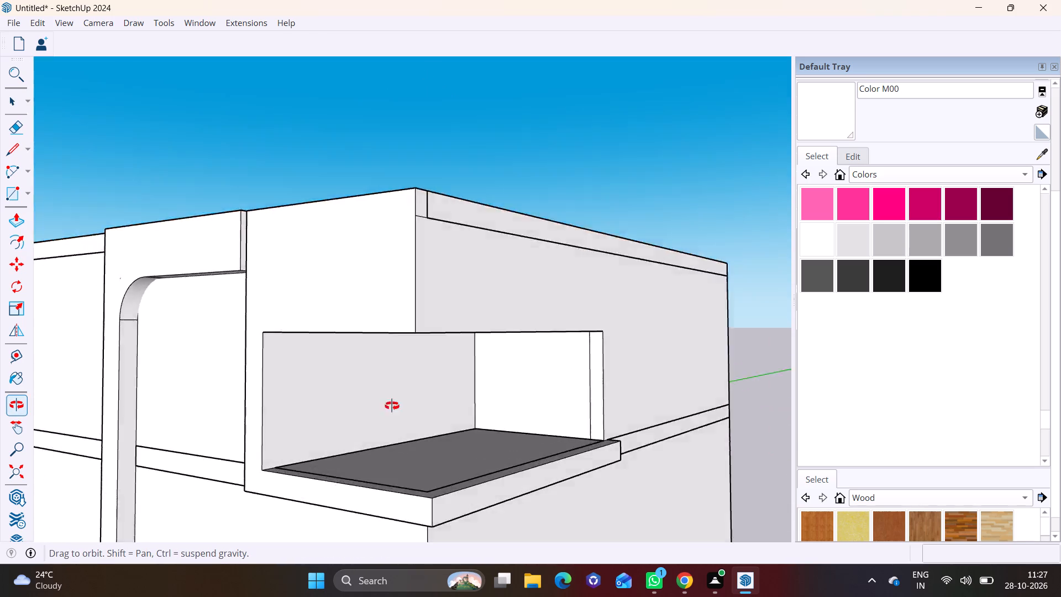
middle_click_drag(392, 406, 385, 305)
scroll(386, 303, "up", 4)
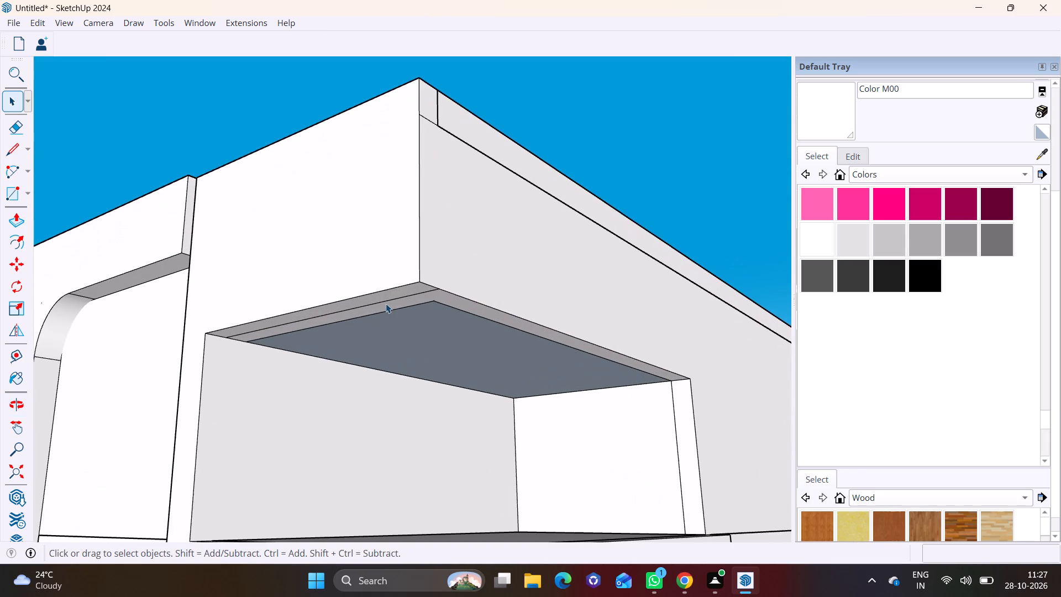
middle_click_drag(390, 297, 388, 260)
scroll(409, 266, "up", 3)
left_click(407, 260)
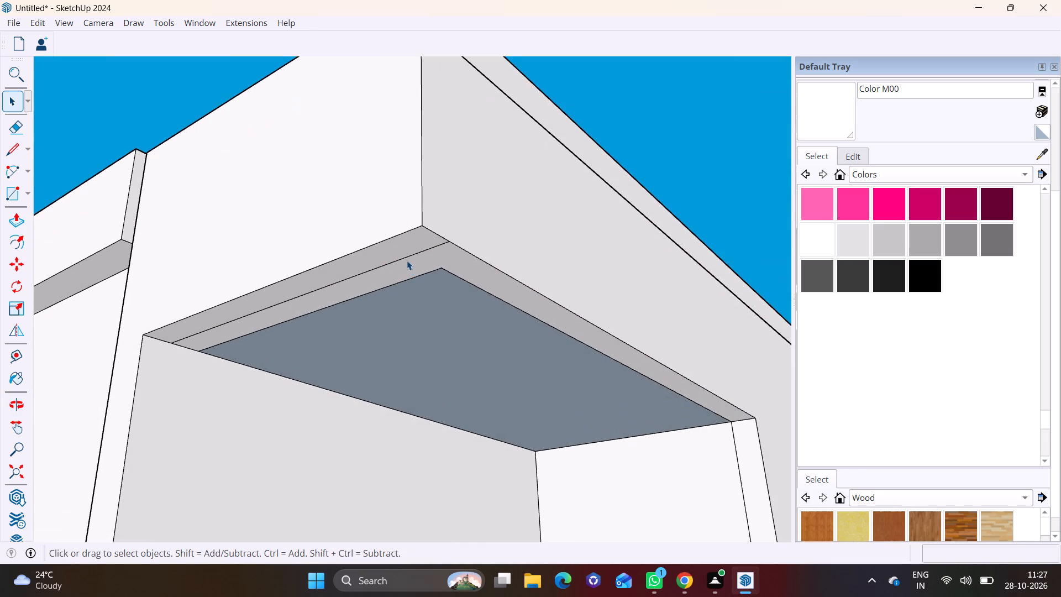
left_click(406, 257)
right_click(406, 257)
left_click(414, 278)
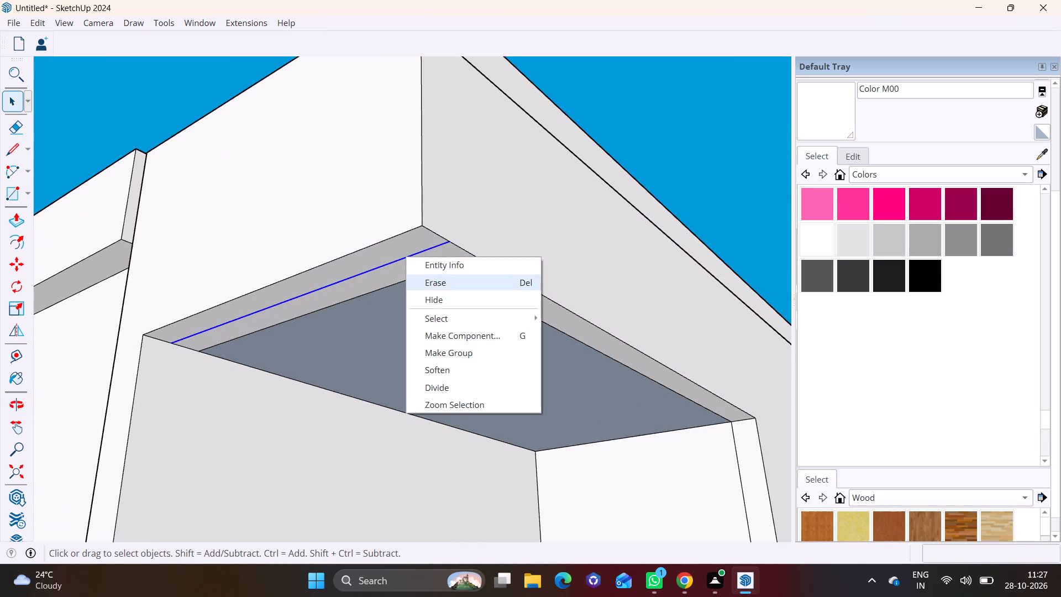
Push/Pull the L-shaped soffit strip of the corner opening upward, reducing the height of the fascia above it.
left_click(321, 307)
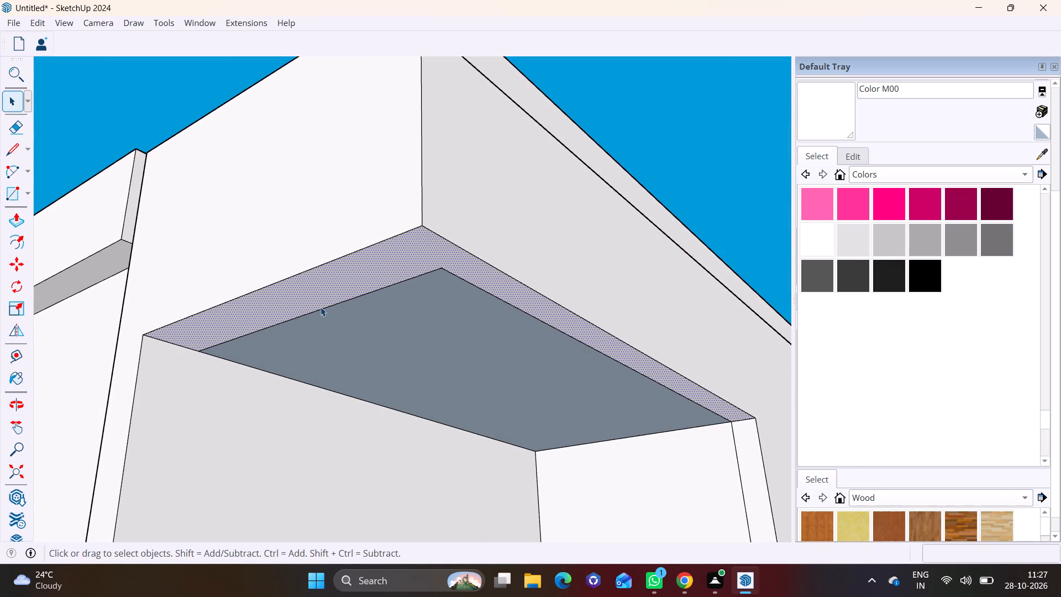
left_click(13, 221)
left_click(271, 311)
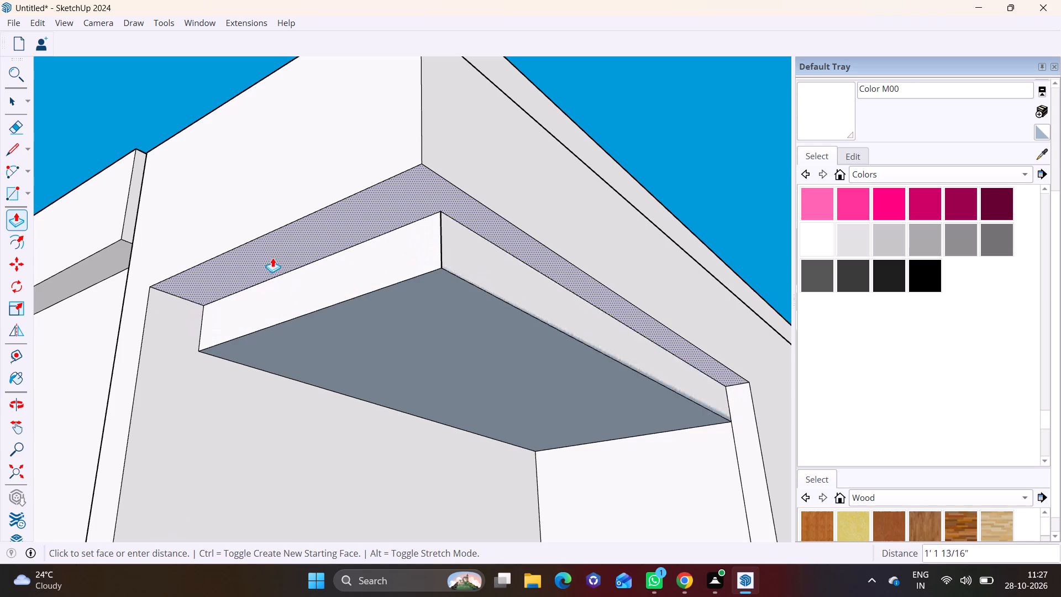
left_click(274, 242)
key("space")
Push/Pull the recess's inner ceiling face upward until it is flush with the raised soffit strip.
left_click(368, 331)
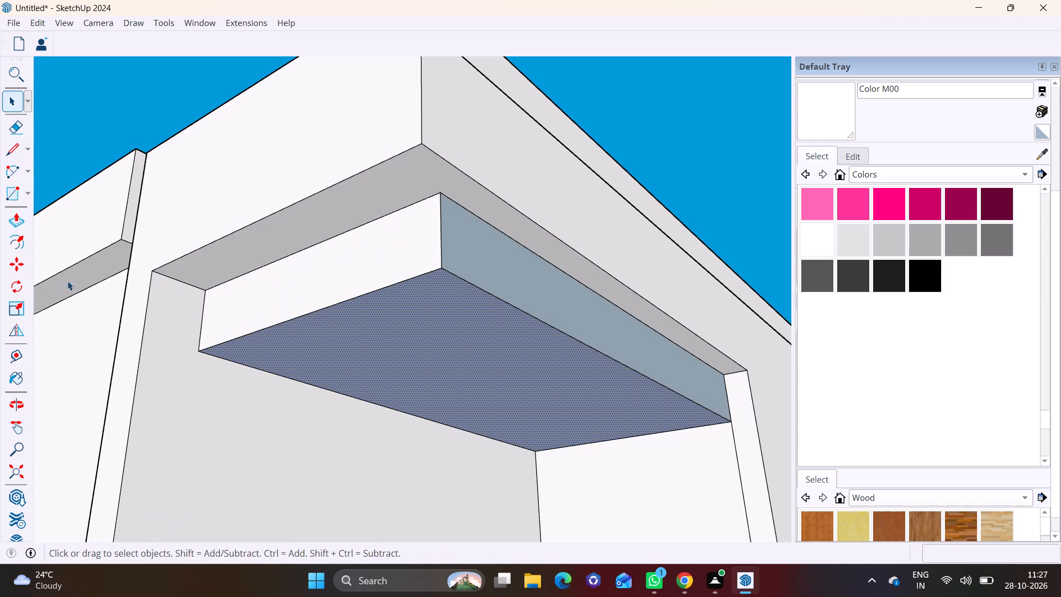
left_click(15, 222)
left_click(405, 350)
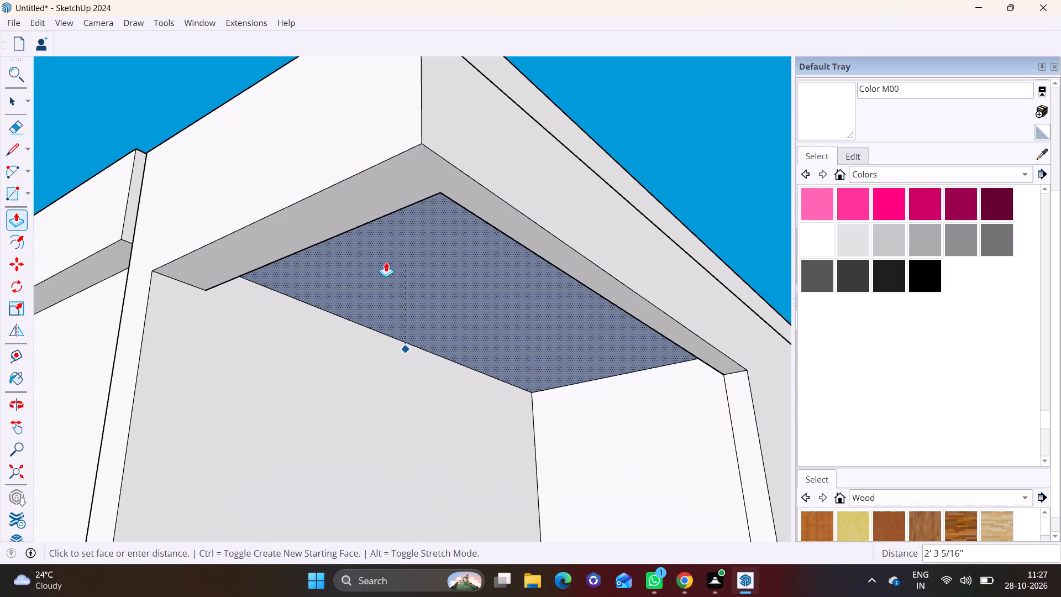
left_click(331, 233)
key("space")
Erase the two edges between the soffit strip and the inner ceiling so they merge into one face.
left_click(285, 355)
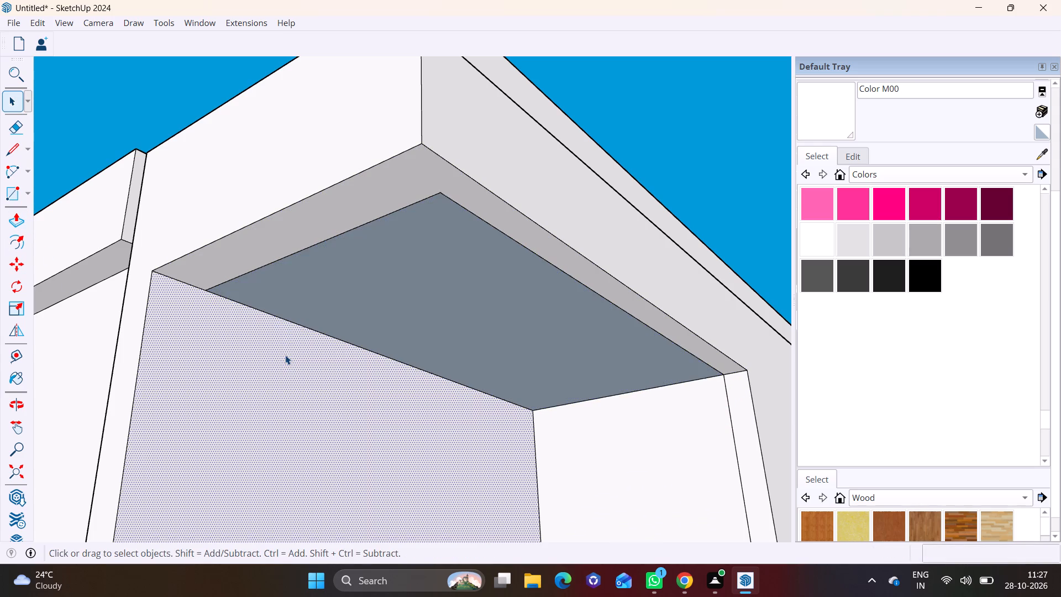
left_click(341, 232)
right_click(341, 232)
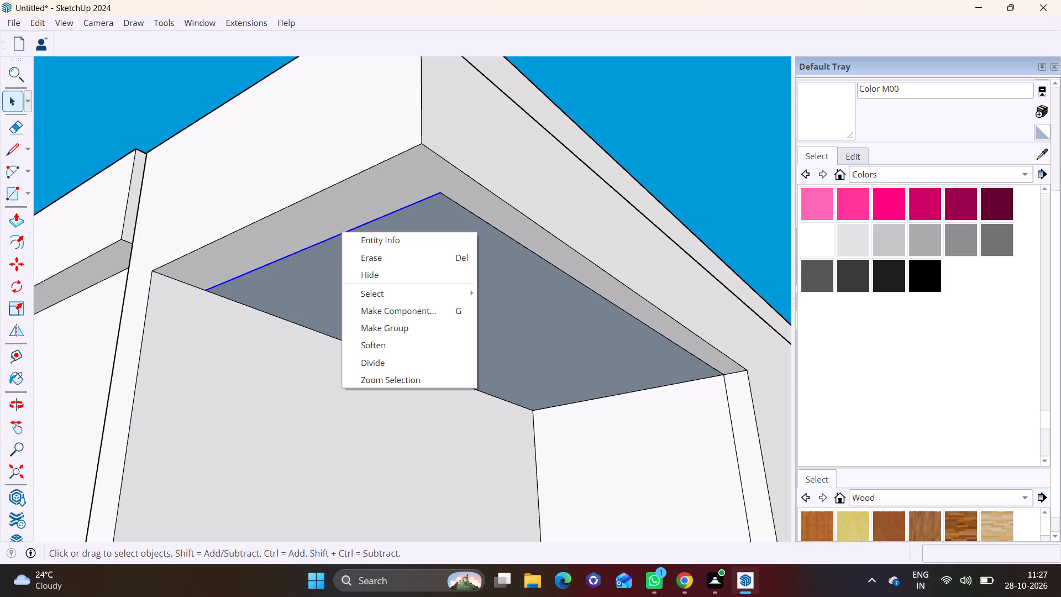
left_click(393, 260)
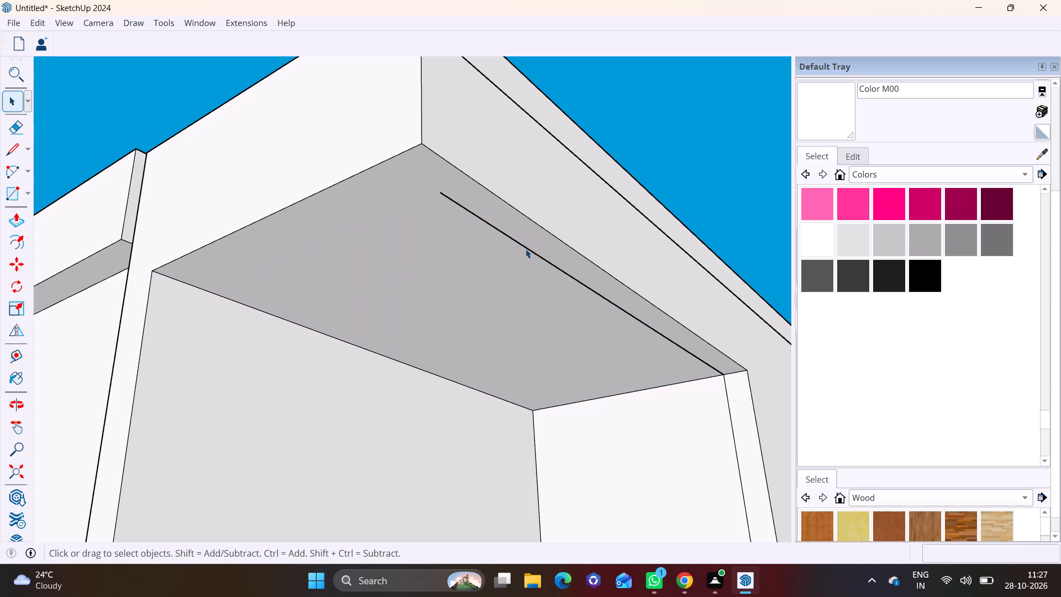
left_click(526, 249)
right_click(526, 249)
left_click(543, 274)
Draw a short horizontal line from the opening's upper end corner along the adjoining facade, with a vertical line down to the slab band.
scroll(424, 479, "down", 2)
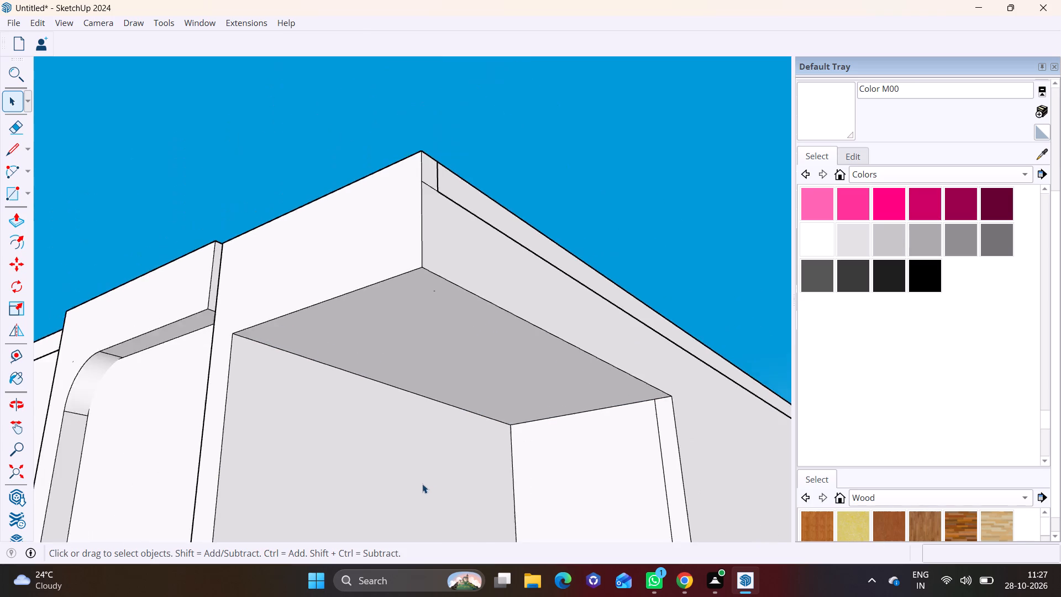
scroll(422, 484, "down", 5)
middle_click_drag(398, 475, 320, 581)
scroll(389, 377, "up", 3)
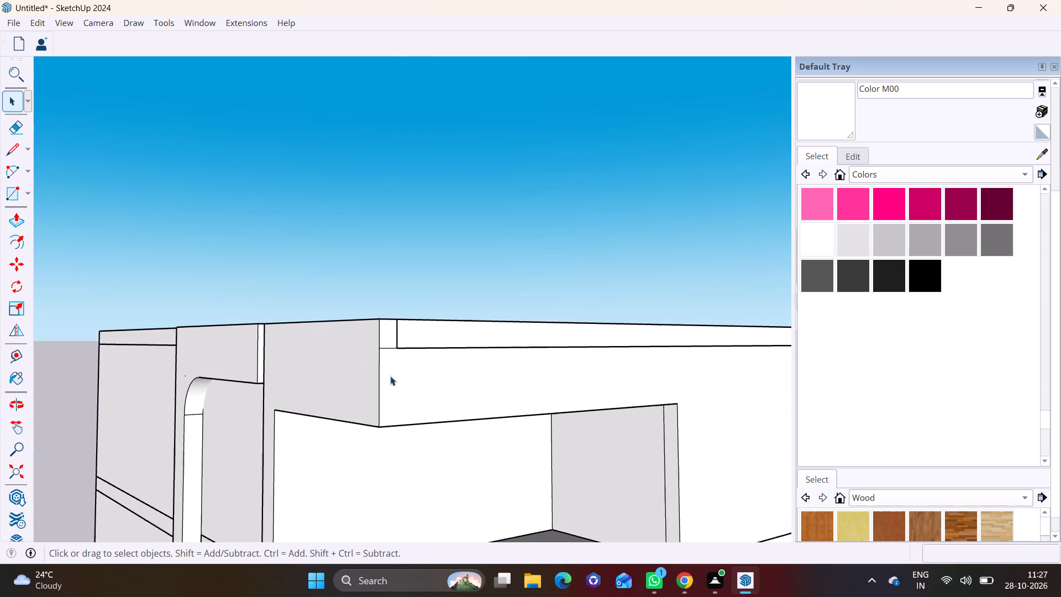
scroll(390, 376, "up", 3)
middle_click_drag(392, 359, 364, 404)
scroll(364, 438, "down", 2)
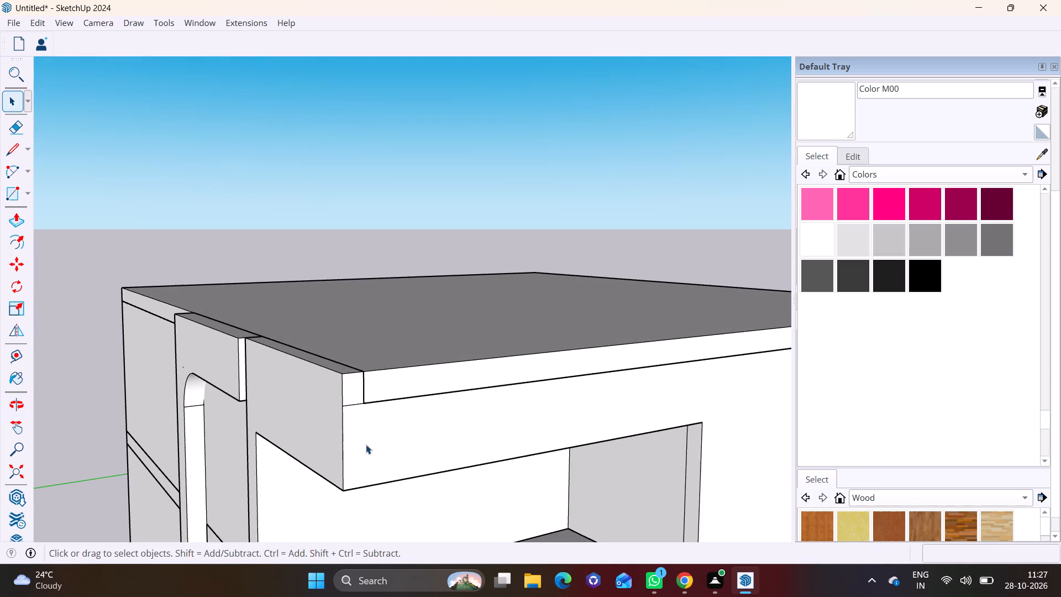
scroll(366, 444, "down", 5)
middle_click_drag(367, 456, 319, 338)
middle_click_drag(419, 386, 329, 359)
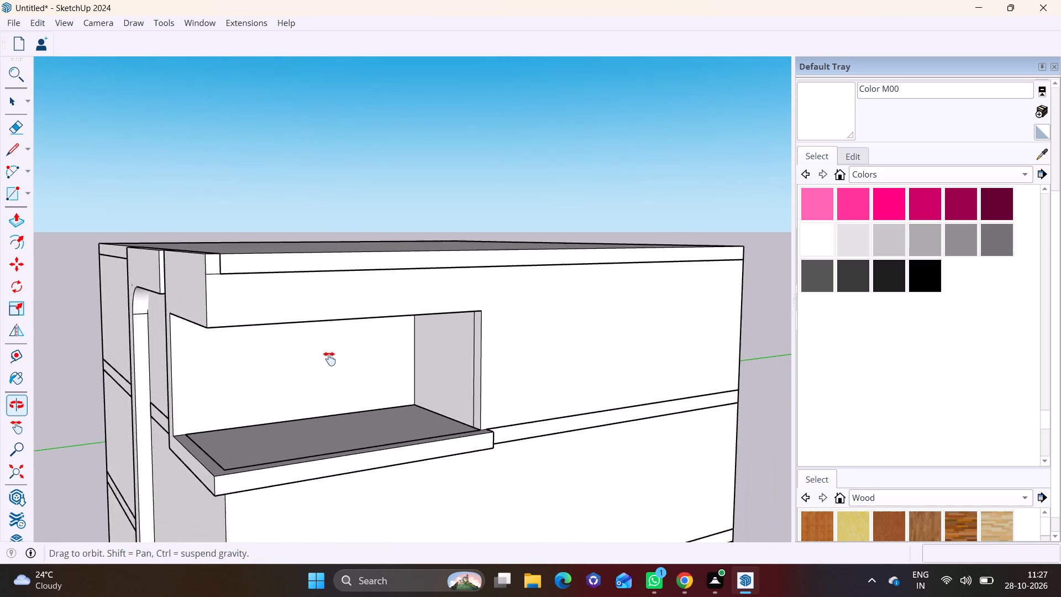
middle_click_drag(329, 359, 309, 357)
scroll(264, 363, "up", 1)
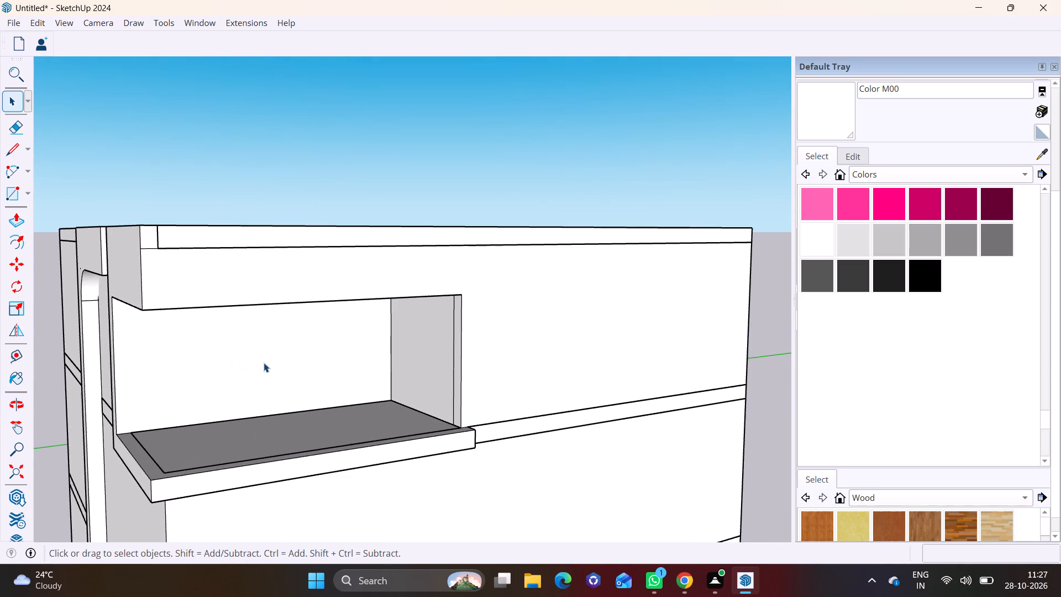
middle_click_drag(279, 364, 229, 350)
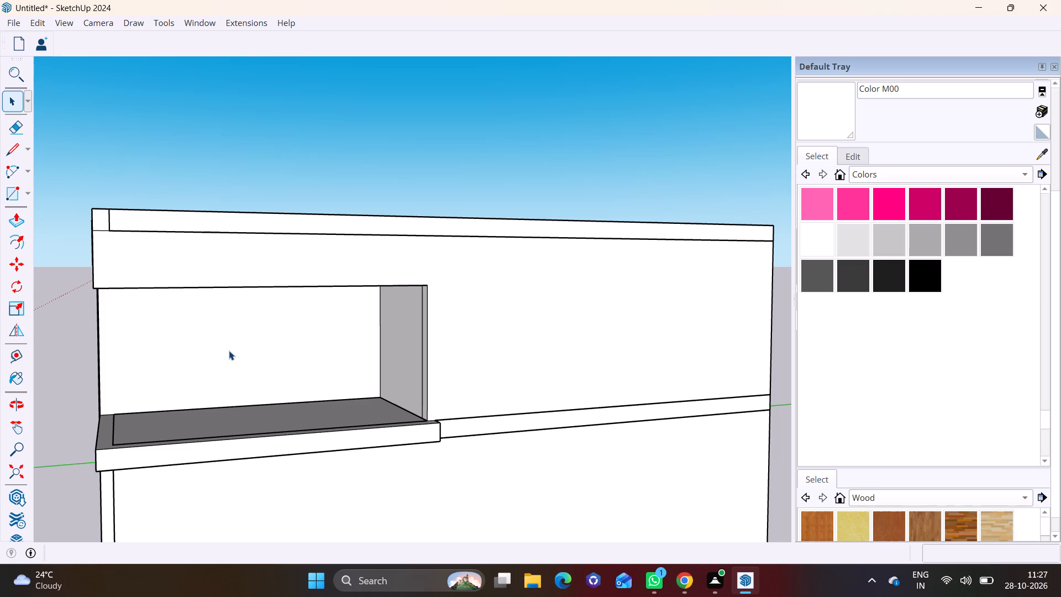
middle_click_drag(466, 356, 270, 465)
middle_click_drag(274, 451, 260, 449)
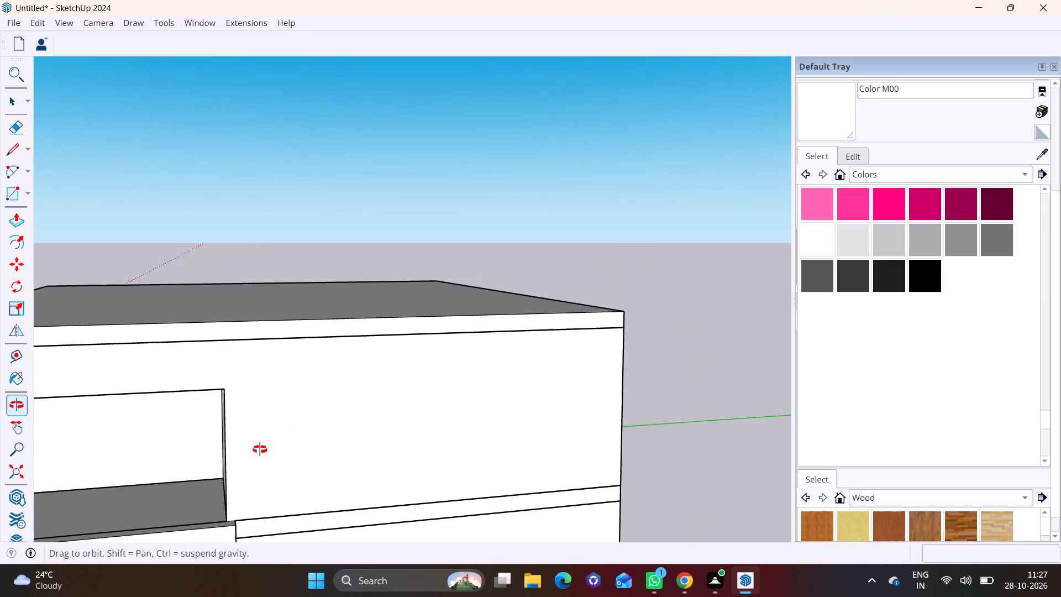
middle_click_drag(260, 449, 238, 449)
middle_click_drag(230, 432, 381, 346, "shift")
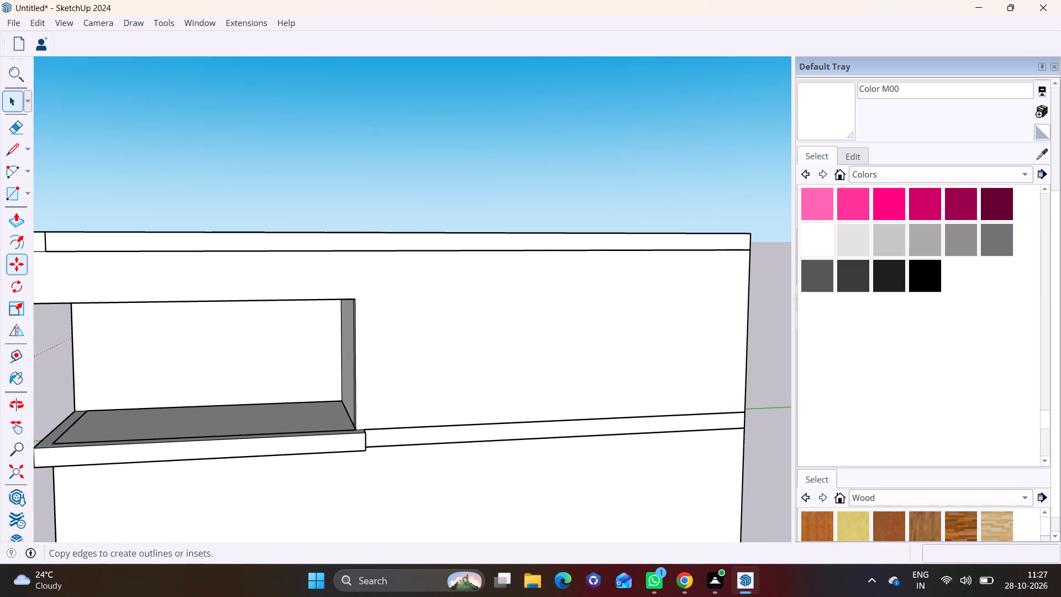
left_click(18, 153)
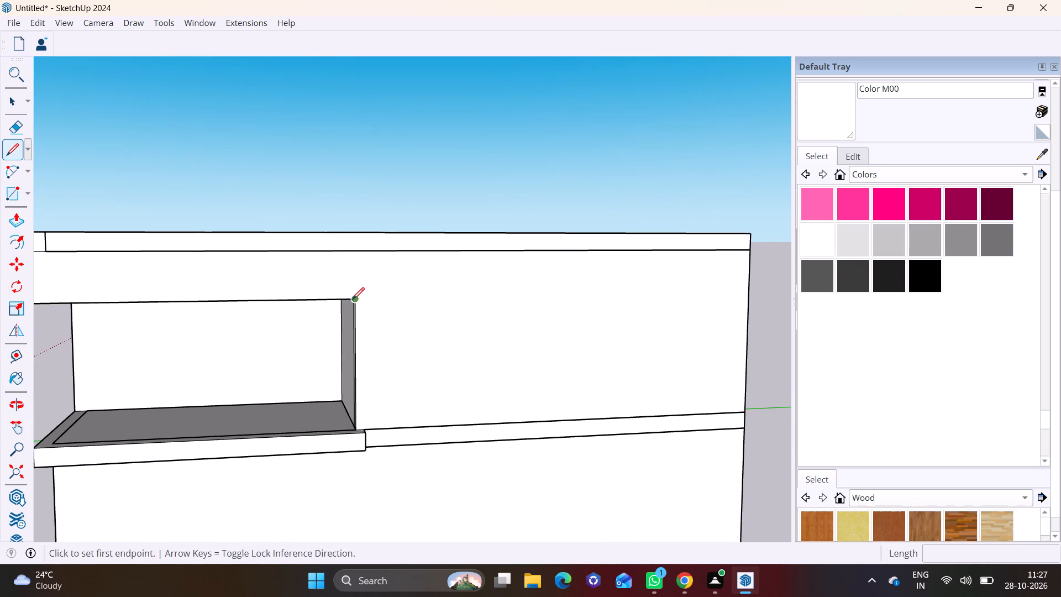
left_click(356, 300)
left_click(385, 295)
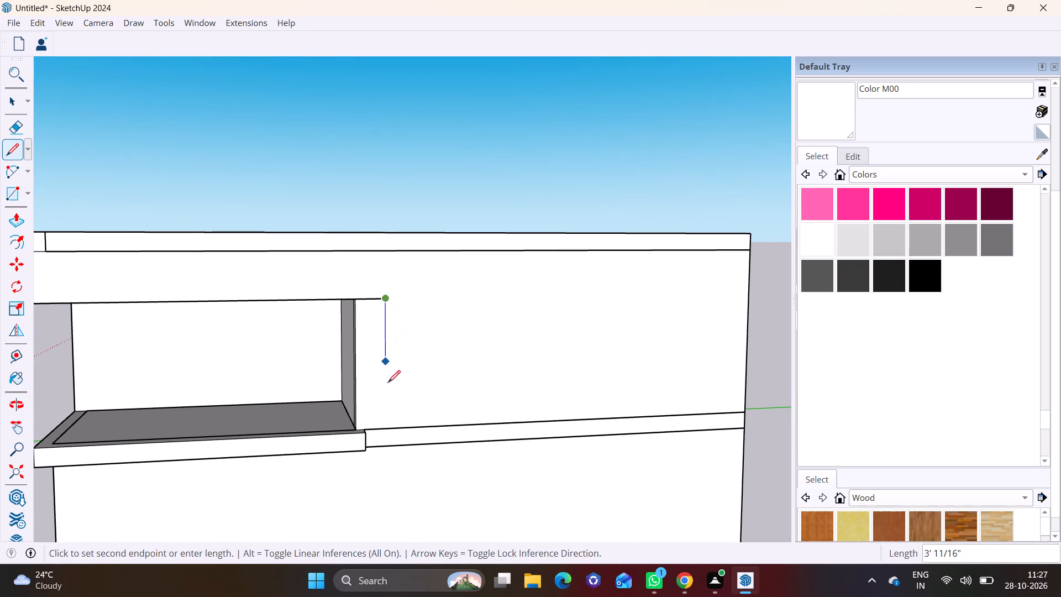
left_click(388, 428)
Draw a horizontal line from the short outline's upper corner to near the facade's far corner, with a vertical line down to the slab band.
middle_click_drag(455, 380, 375, 384)
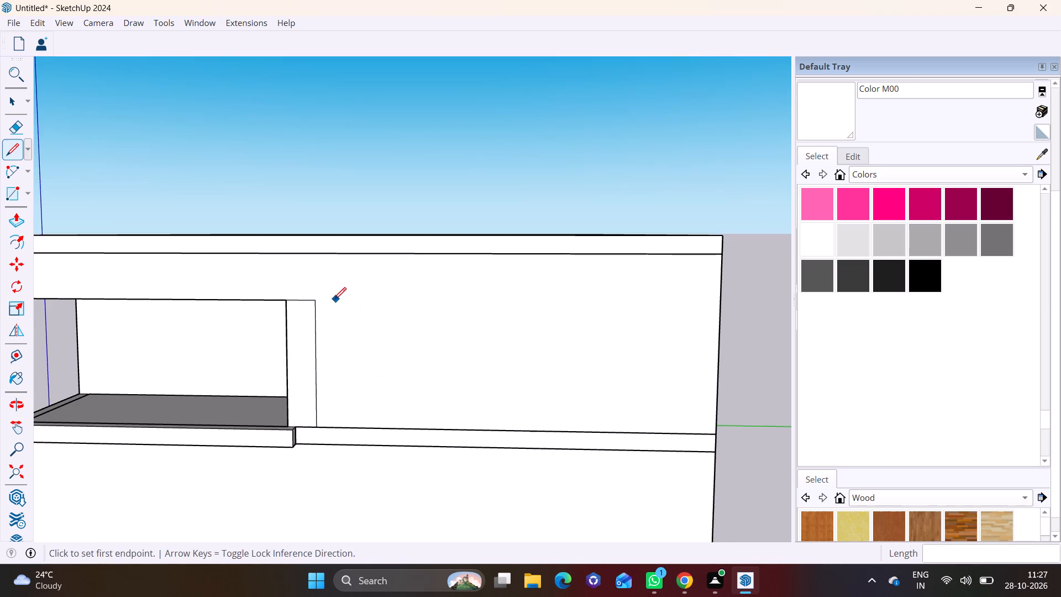
left_click(318, 300)
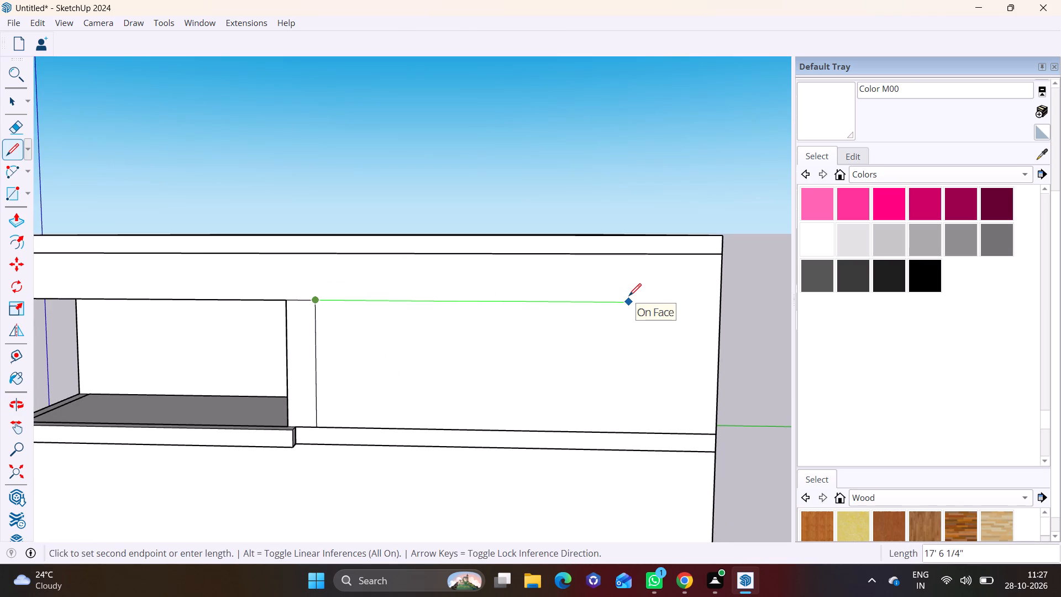
left_click(687, 295)
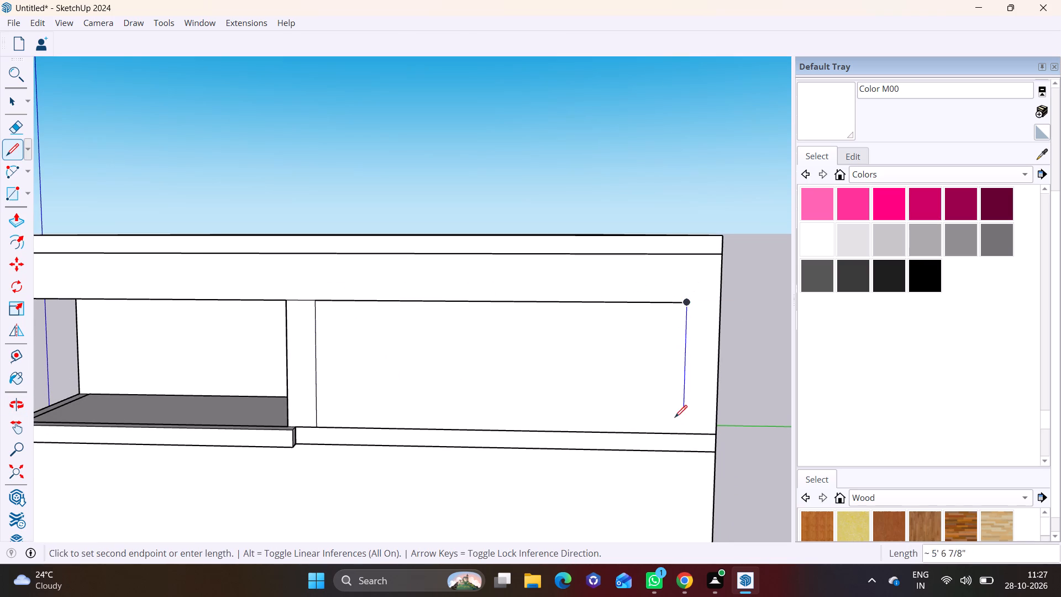
left_click(676, 432)
Push/Pull the newly outlined facade panel inward twice, the second time about 4' 10 1/2", to form a recess.
middle_click_drag(703, 422, 471, 486)
key("space")
left_click(303, 435)
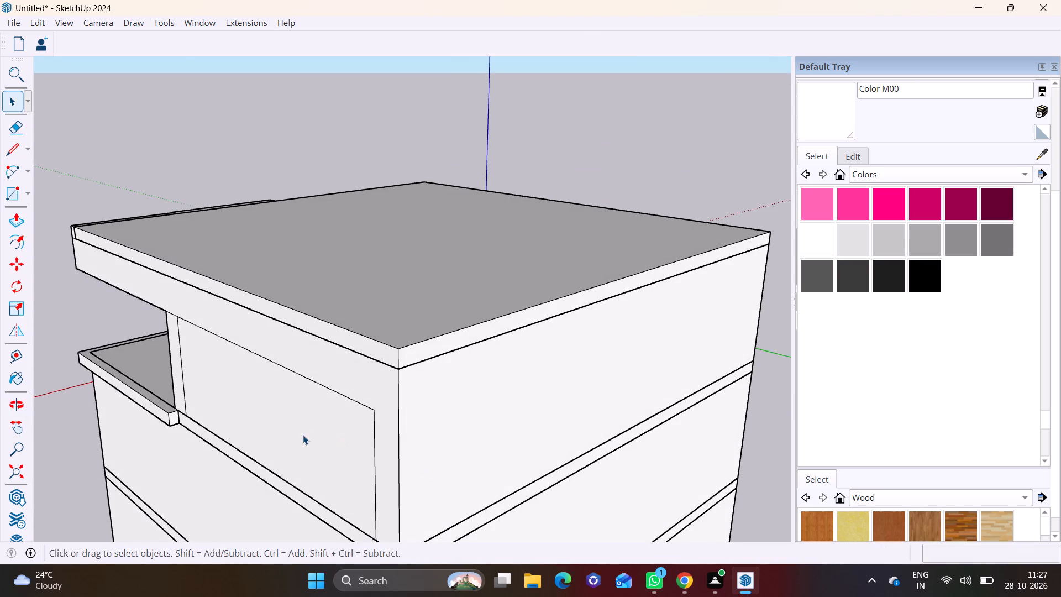
middle_click_drag(302, 433, 319, 416)
left_click(21, 224)
left_click(263, 392)
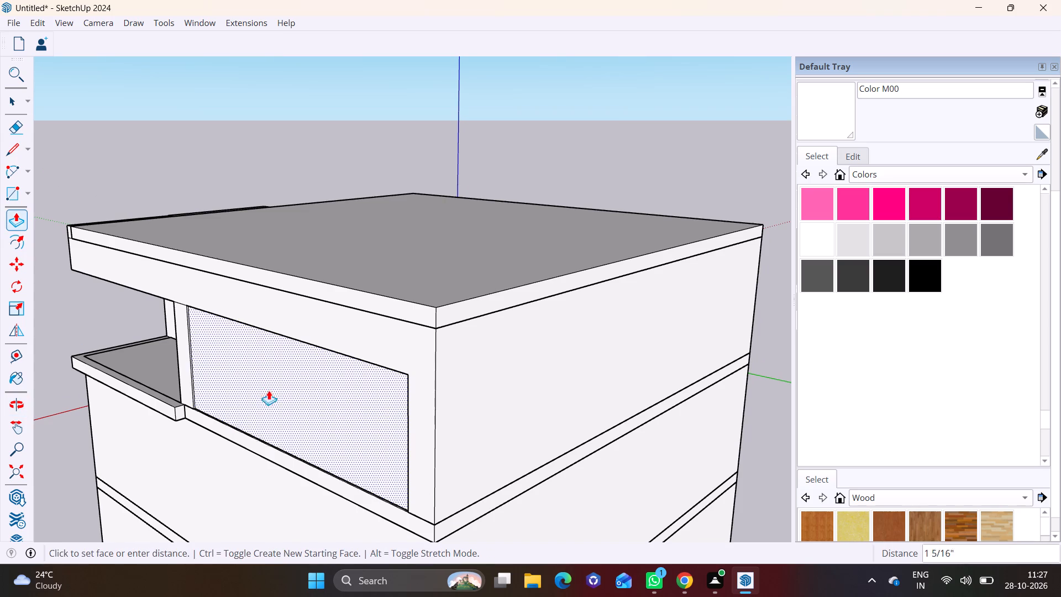
left_click(318, 377)
left_click(298, 385)
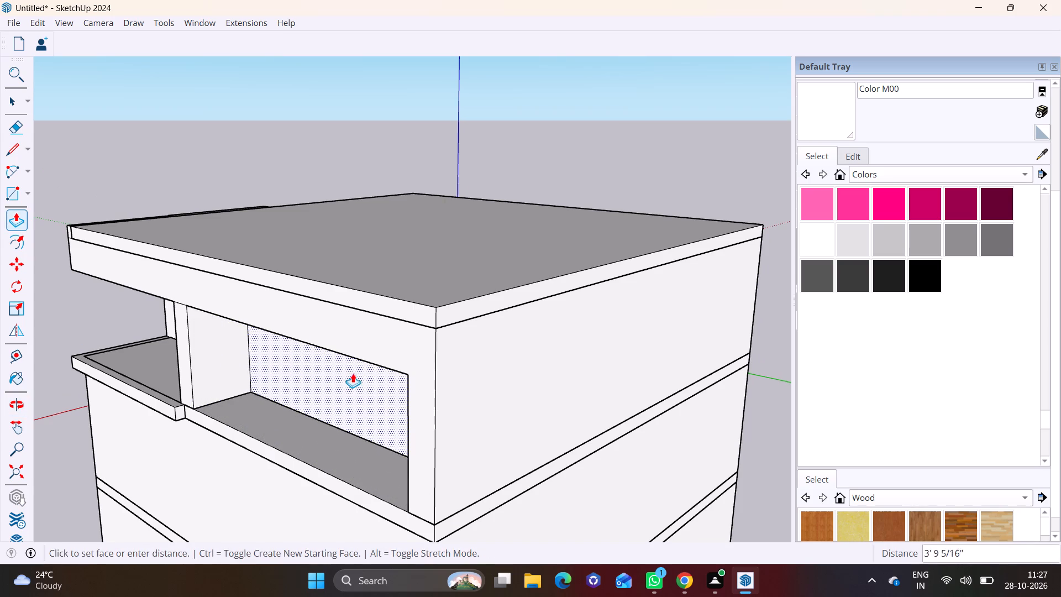
left_click(361, 371)
Push/Pull the new recess's end wall nearest the building corner inward by about 3' 2 9/16", shortening the recess.
scroll(279, 427, "down", 5)
middle_click_drag(279, 449, 313, 427)
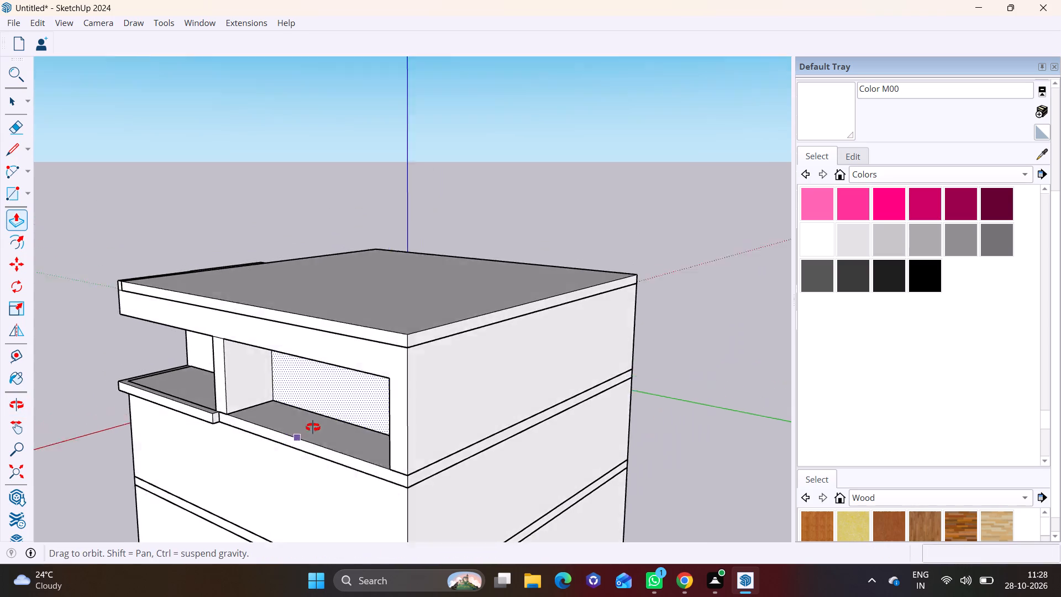
middle_click_drag(313, 427, 470, 412)
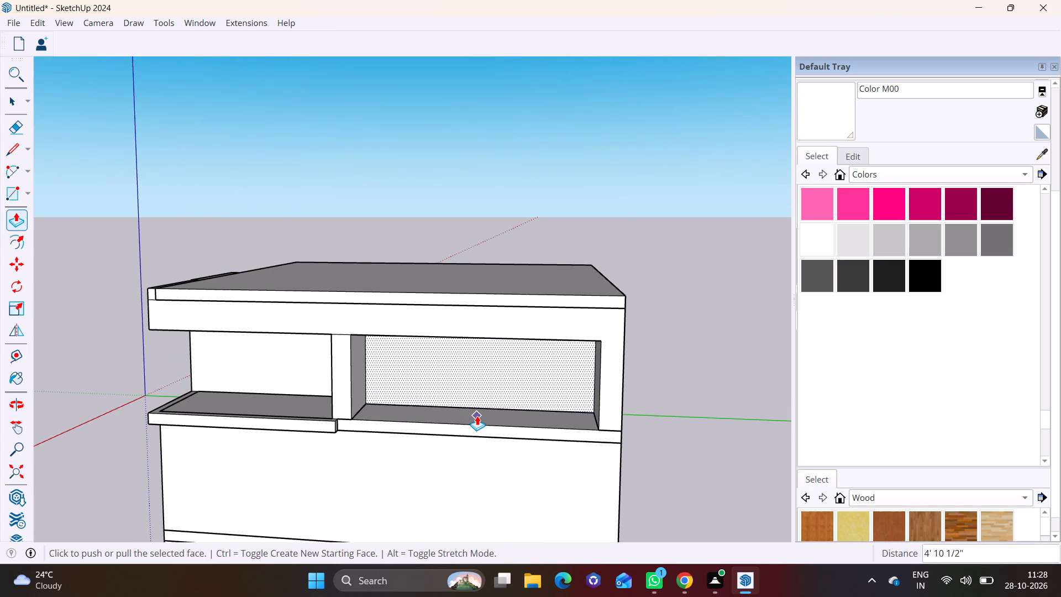
scroll(624, 407, "up", 2)
middle_click_drag(641, 399, 738, 383)
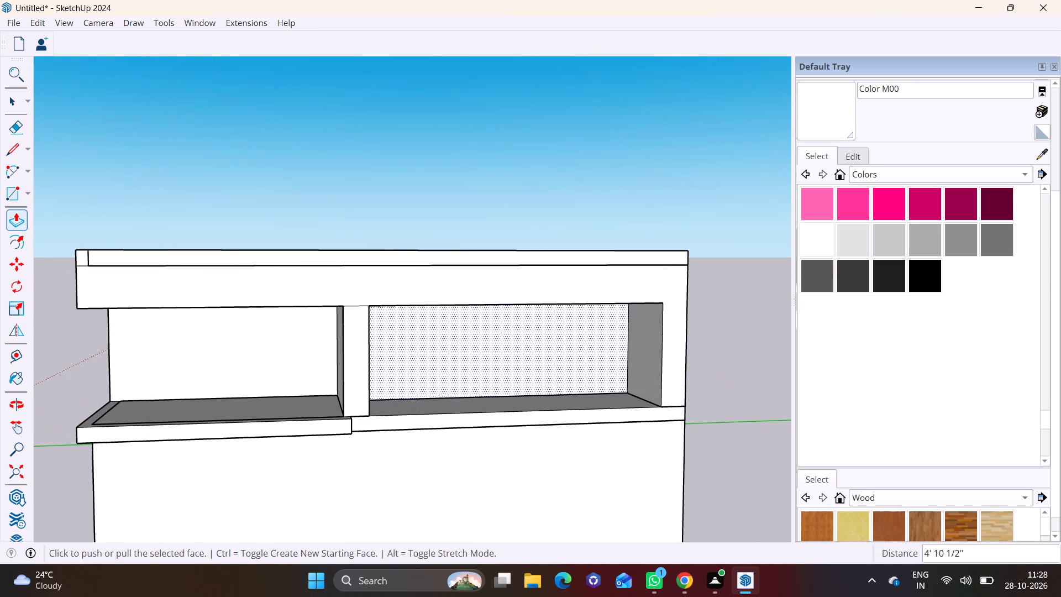
left_click(15, 103)
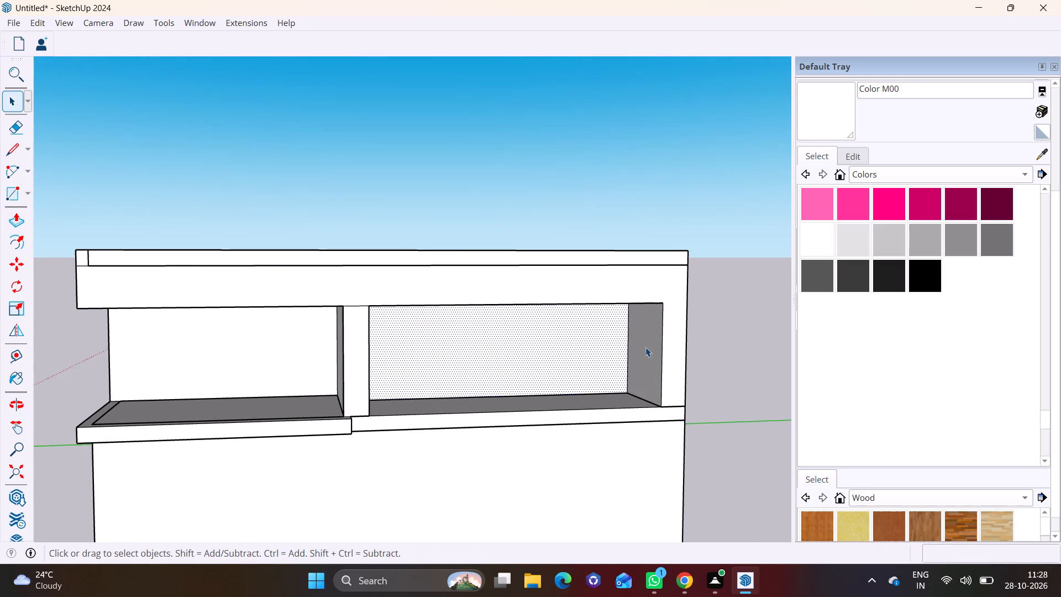
left_click(645, 347)
left_click(10, 216)
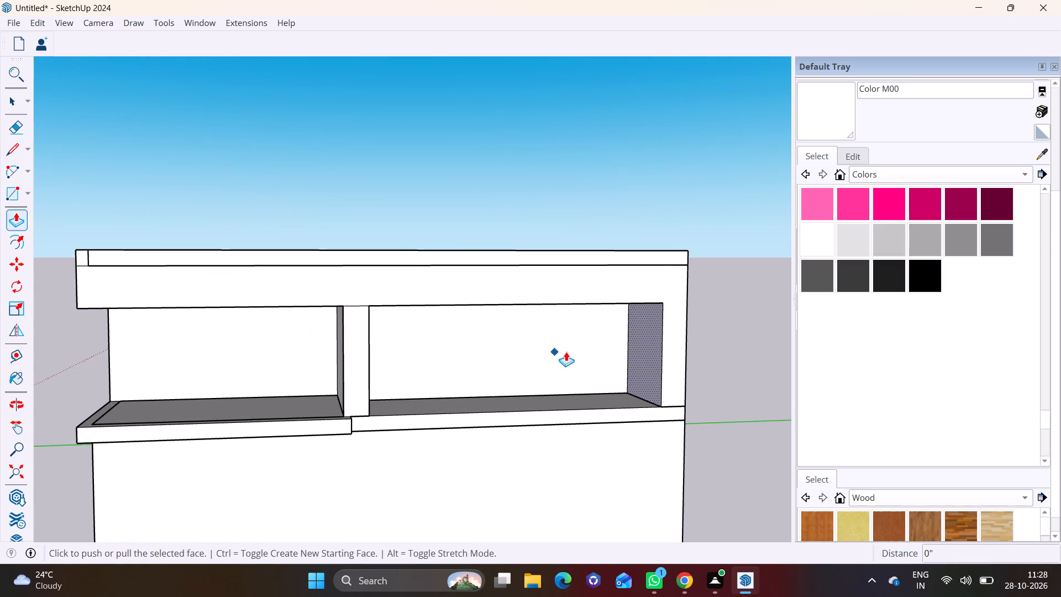
left_click(645, 355)
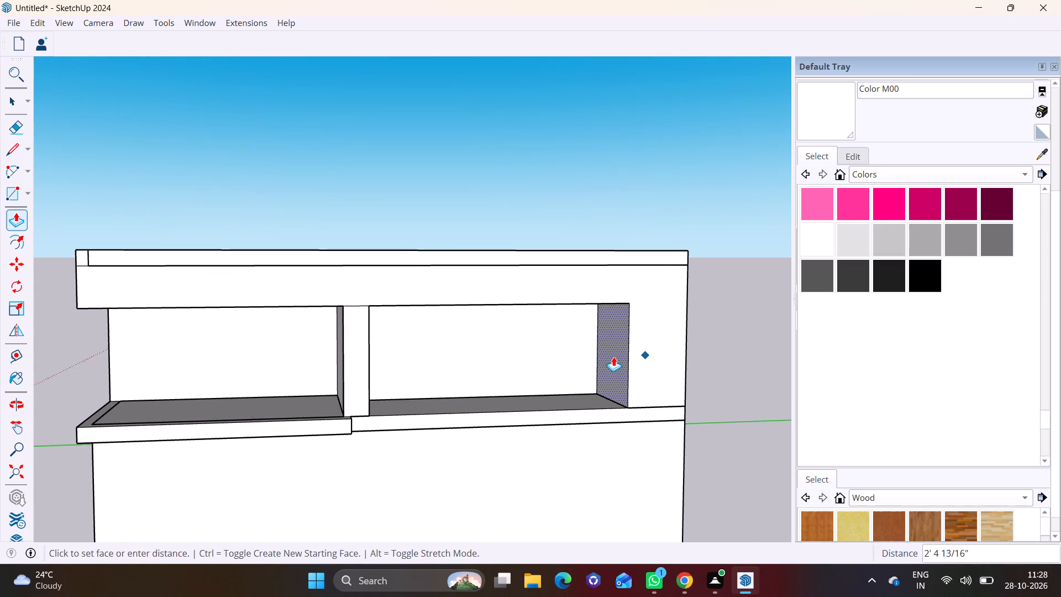
left_click(603, 358)
Extend the end face of the corner opening's projecting ledge by about 1' 2 13/16" to align with the new recess's near edge.
scroll(342, 348, "down", 4)
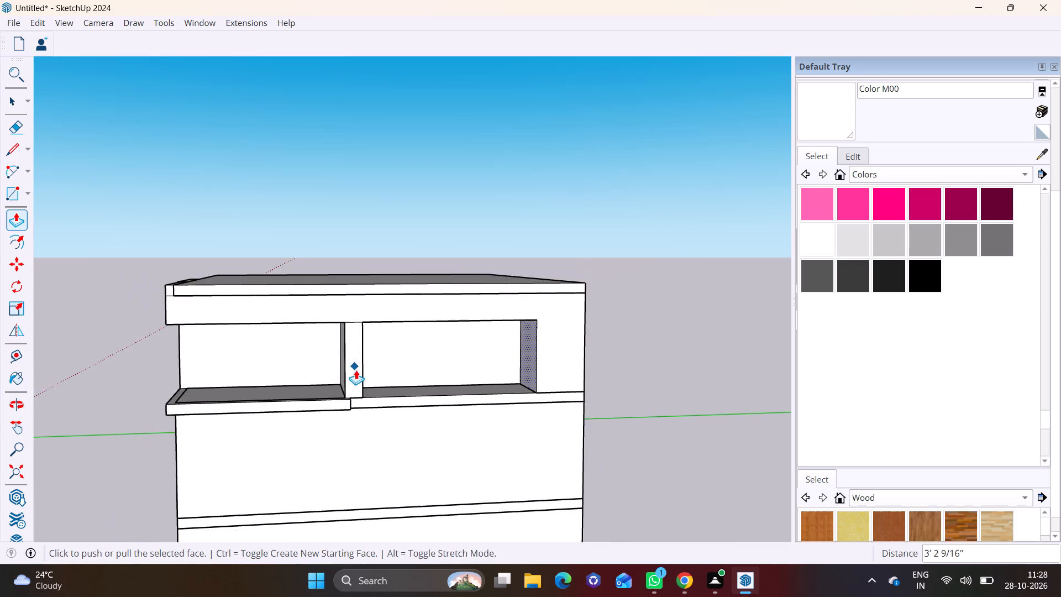
scroll(356, 370, "down", 2)
middle_click_drag(369, 389, 570, 376)
scroll(463, 400, "up", 5)
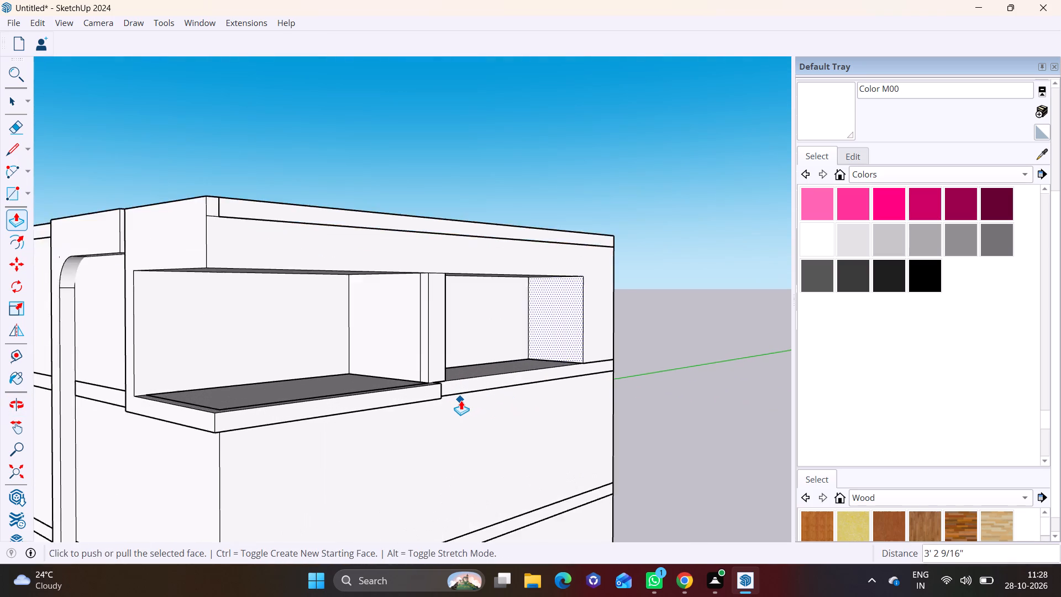
scroll(461, 400, "up", 4)
scroll(461, 400, "down", 6)
middle_click_drag(461, 400, 445, 400)
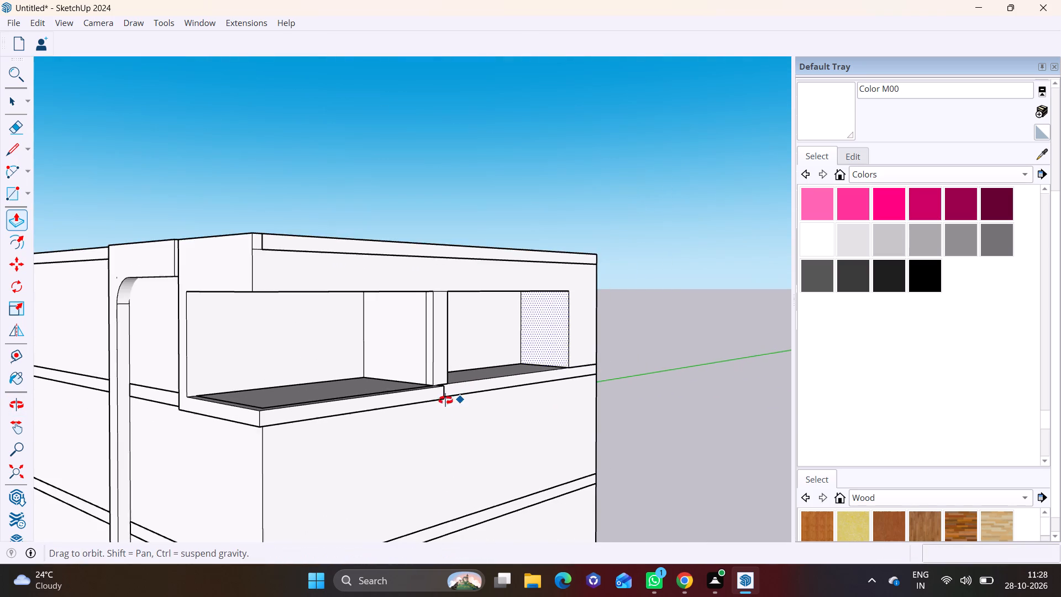
middle_click_drag(445, 400, 224, 431)
scroll(419, 385, "up", 5)
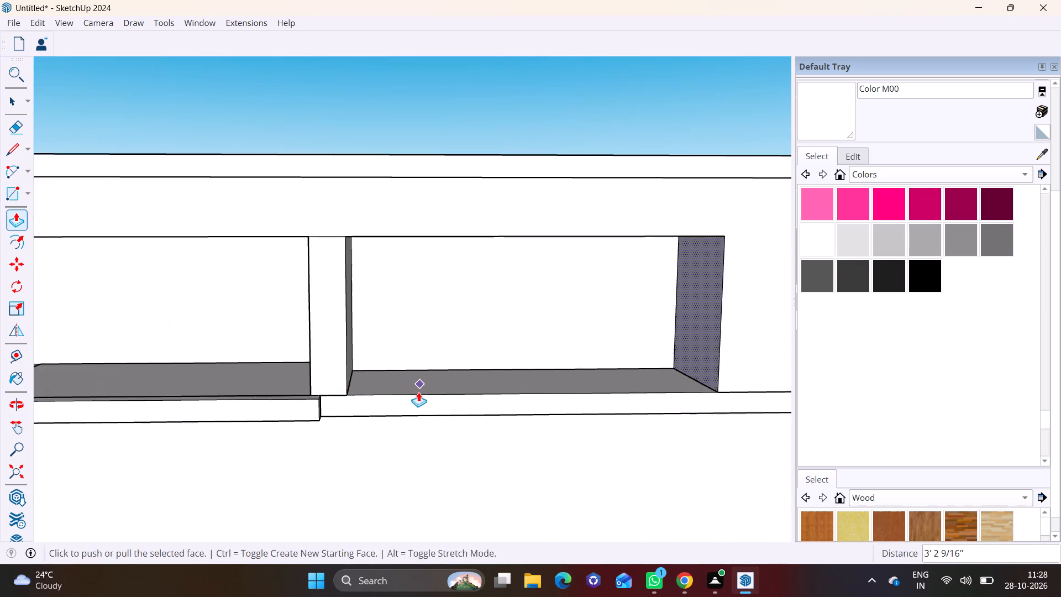
middle_click_drag(350, 420, 324, 424)
scroll(301, 413, "up", 7)
middle_click_drag(307, 411, 222, 412)
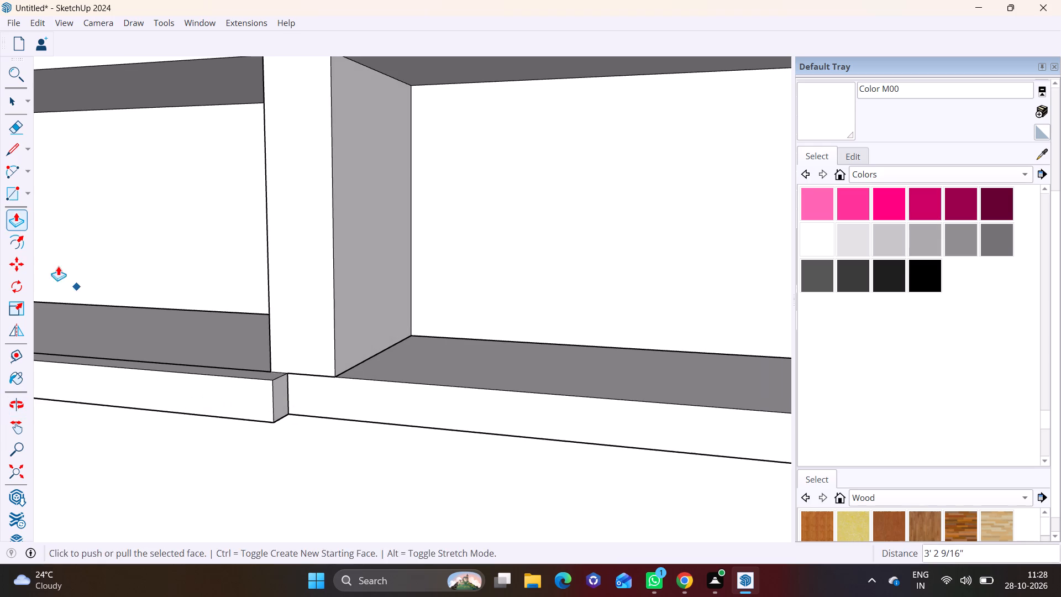
left_click(14, 103)
left_click(277, 394)
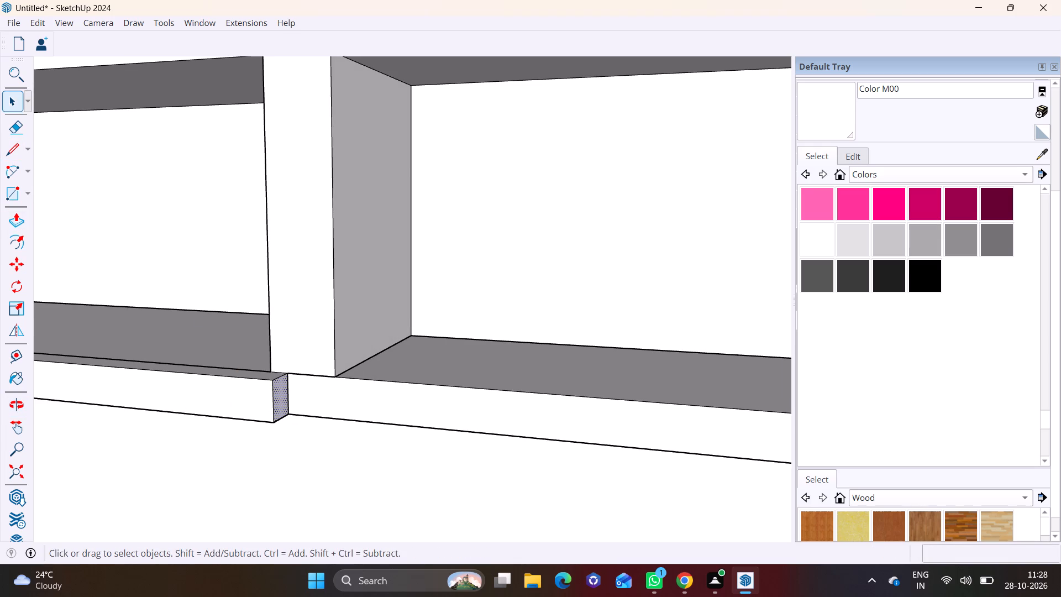
left_click(7, 217)
left_click(277, 401)
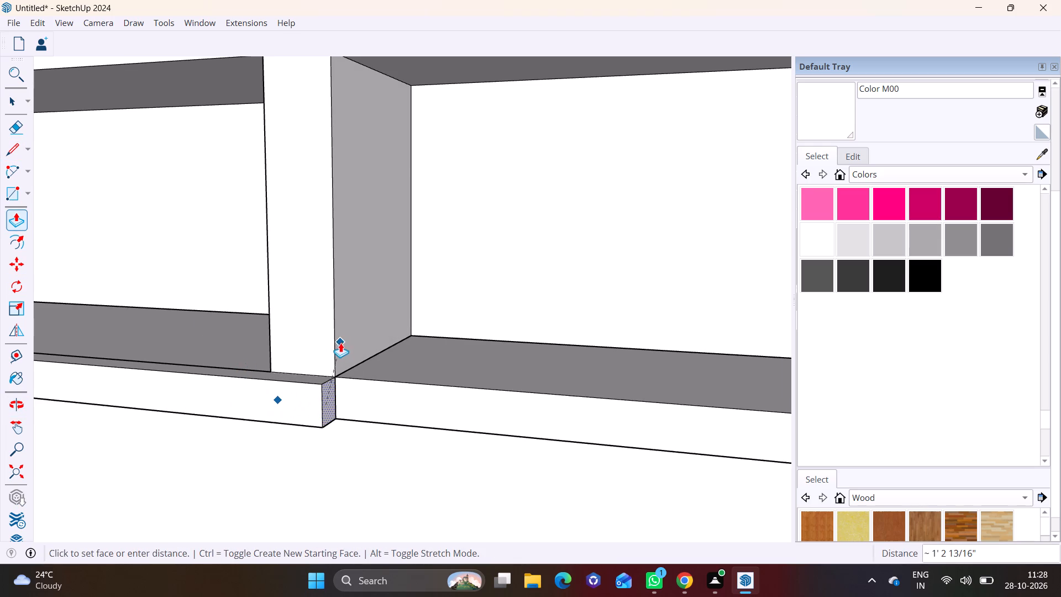
left_click(339, 341)
Draw an 8 13/16" line across the ledge's top from the corner opening's lower end corner to the ledge's outer edge.
middle_click_drag(327, 390, 393, 502)
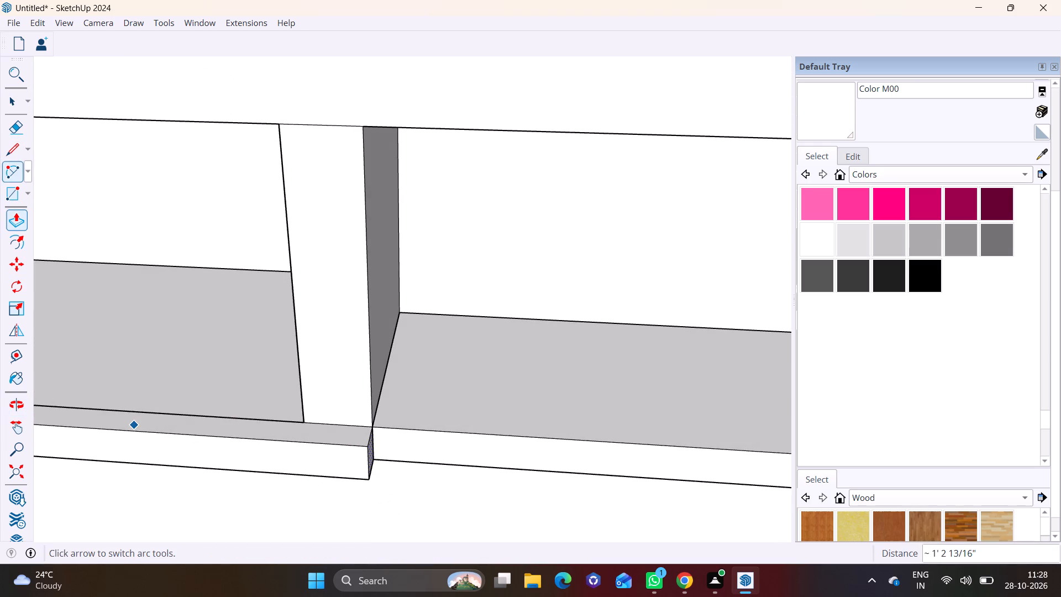
left_click(13, 152)
left_click(305, 421)
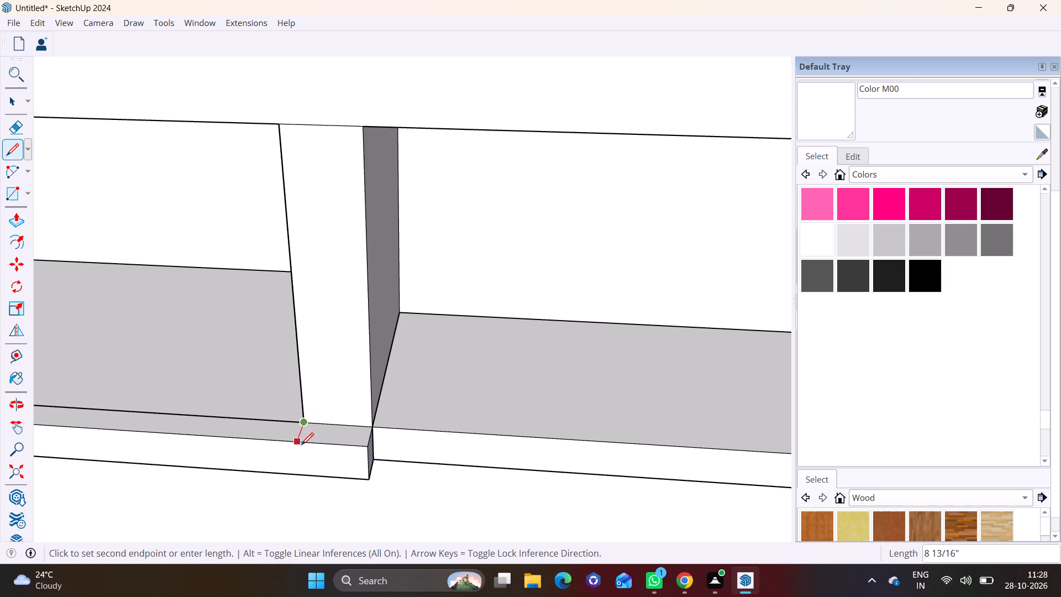
left_click(301, 445)
Push/Pull the small ledge-top patch upward 11' to the roof slab's top edge, forming a vertical pillar between the two openings.
left_click(8, 101)
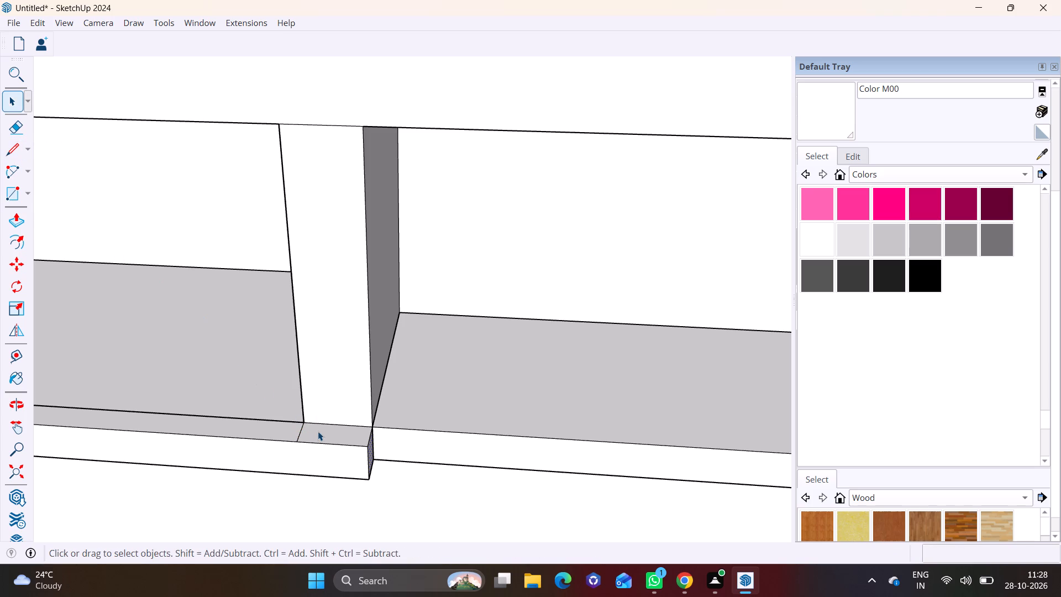
left_click(318, 431)
left_click(17, 216)
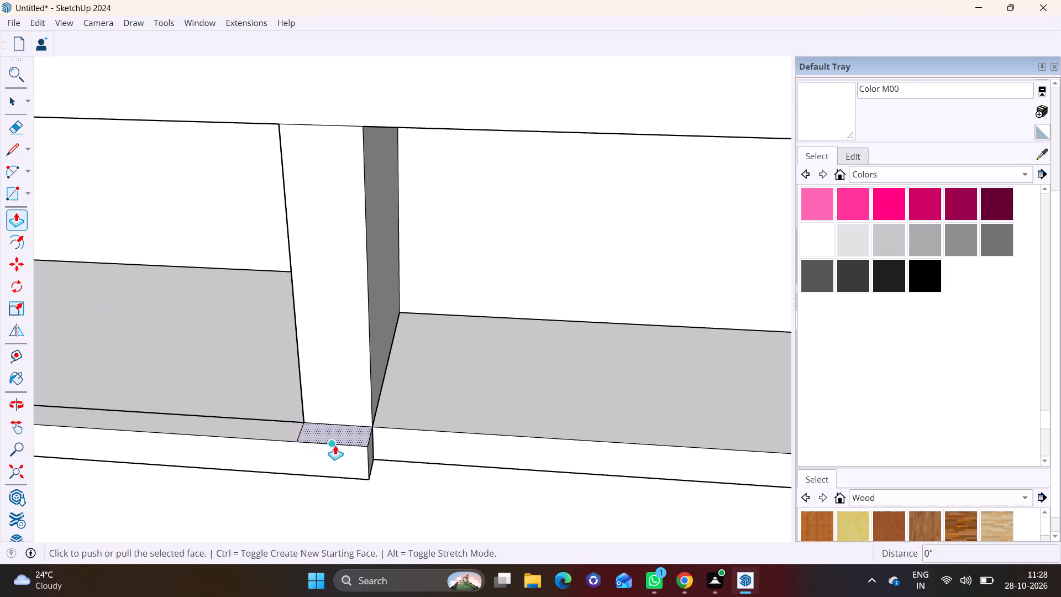
left_click(336, 431)
scroll(309, 342, "down", 12)
middle_click_drag(327, 301, 371, 176)
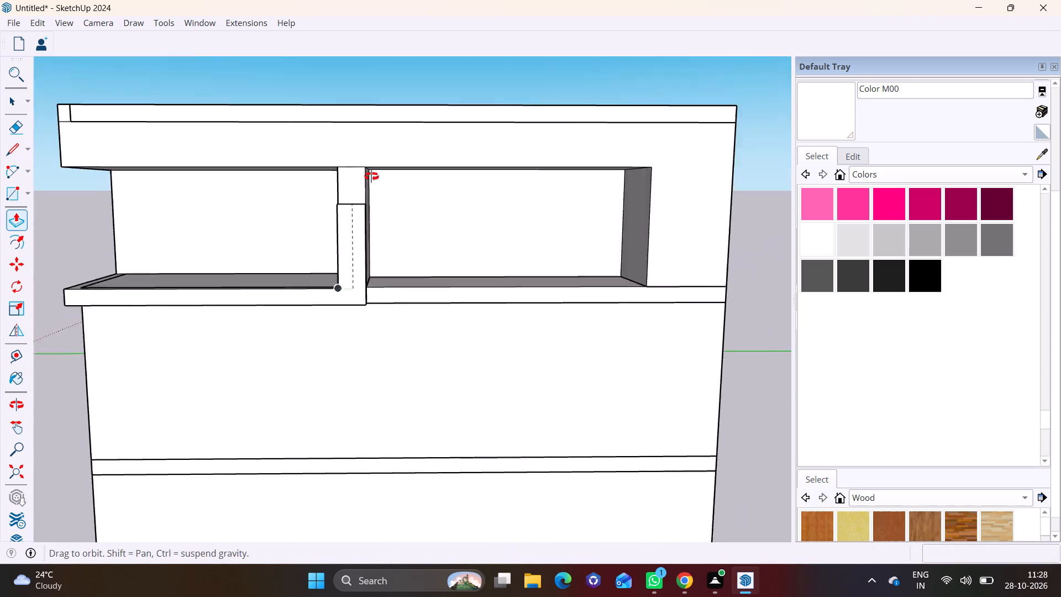
middle_click_drag(371, 176, 372, 175)
scroll(367, 170, "up", 5)
middle_click_drag(367, 170, 384, 281, "shift")
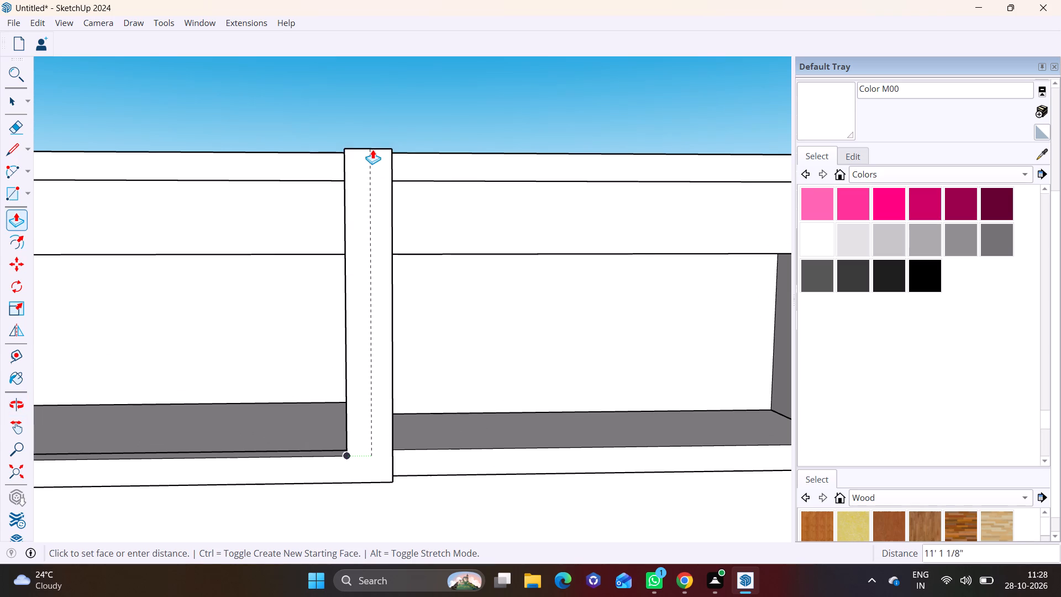
left_click(411, 150)
Push/Pull the face framing the corner opening on the rounded-frame side outward 9 1/2", as a new starting face.
scroll(301, 241, "down", 5)
middle_click_drag(328, 253, 434, 239, "shift")
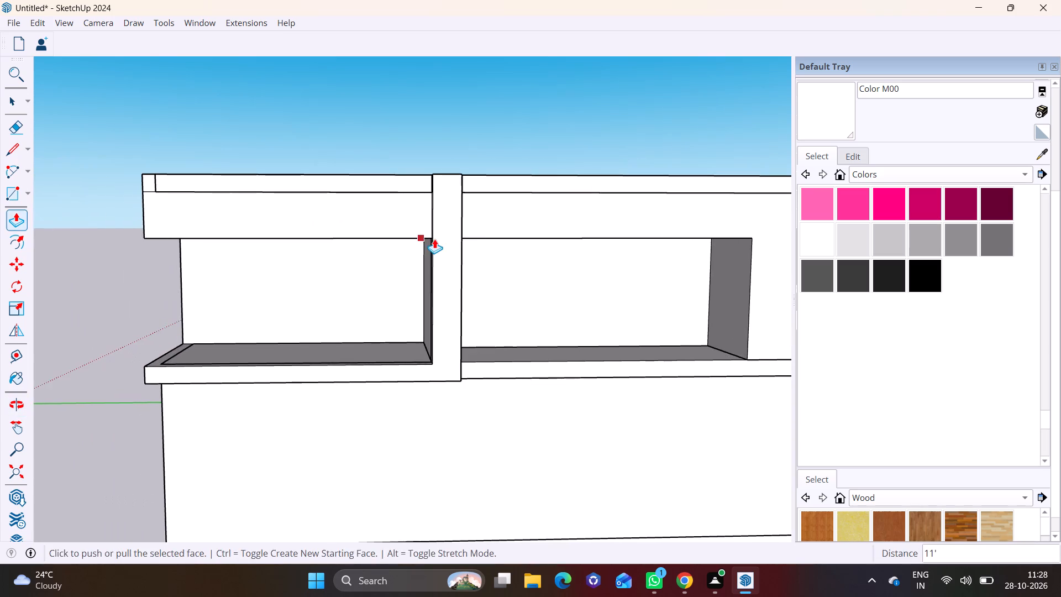
middle_click_drag(438, 239, 647, 240)
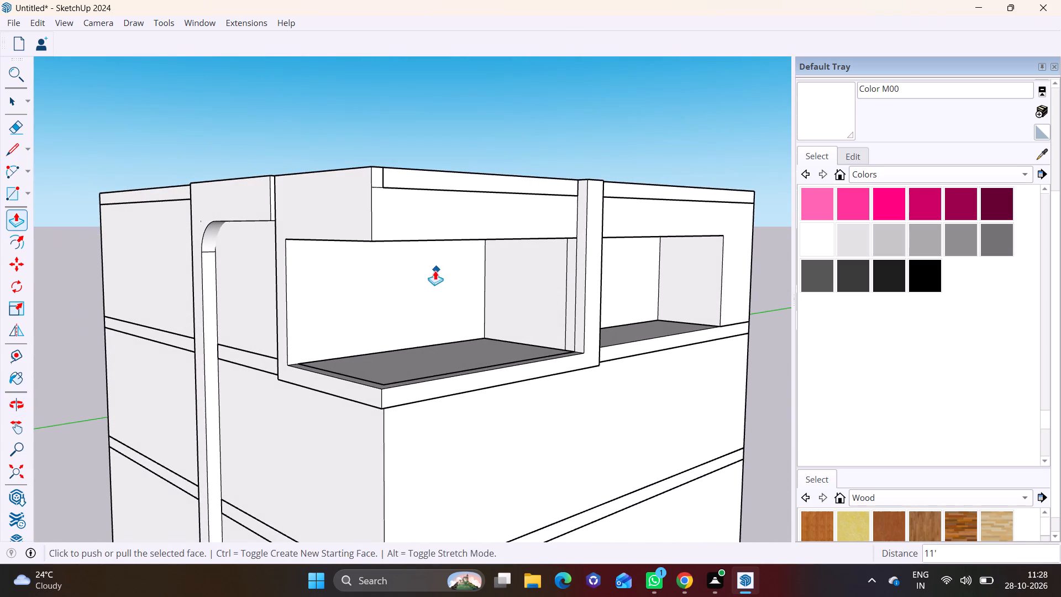
middle_click_drag(435, 270, 430, 315)
middle_click(415, 305)
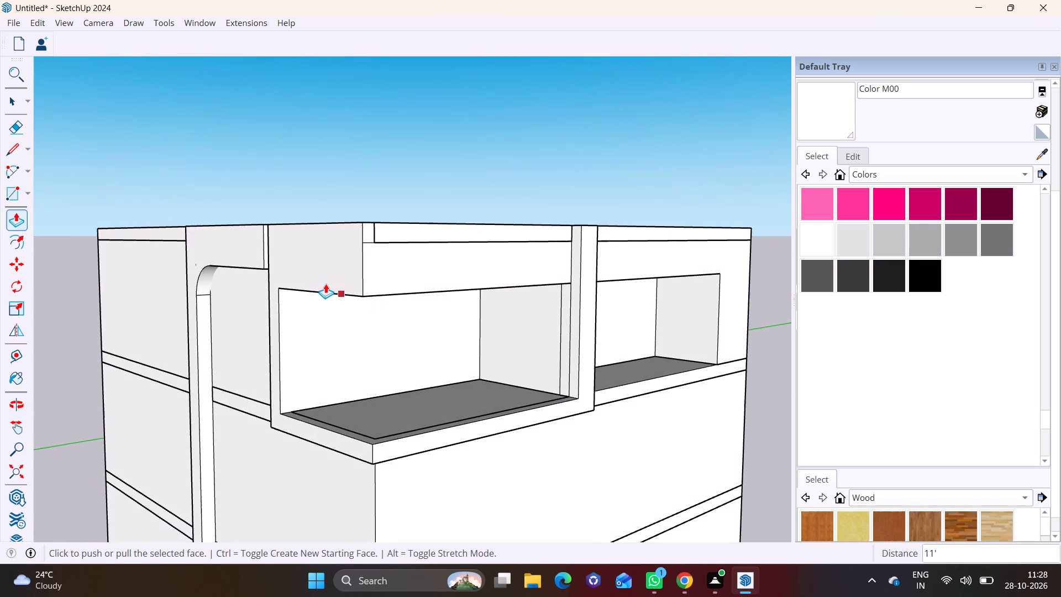
scroll(325, 278, "up", 4)
scroll(327, 278, "down", 5)
key("space")
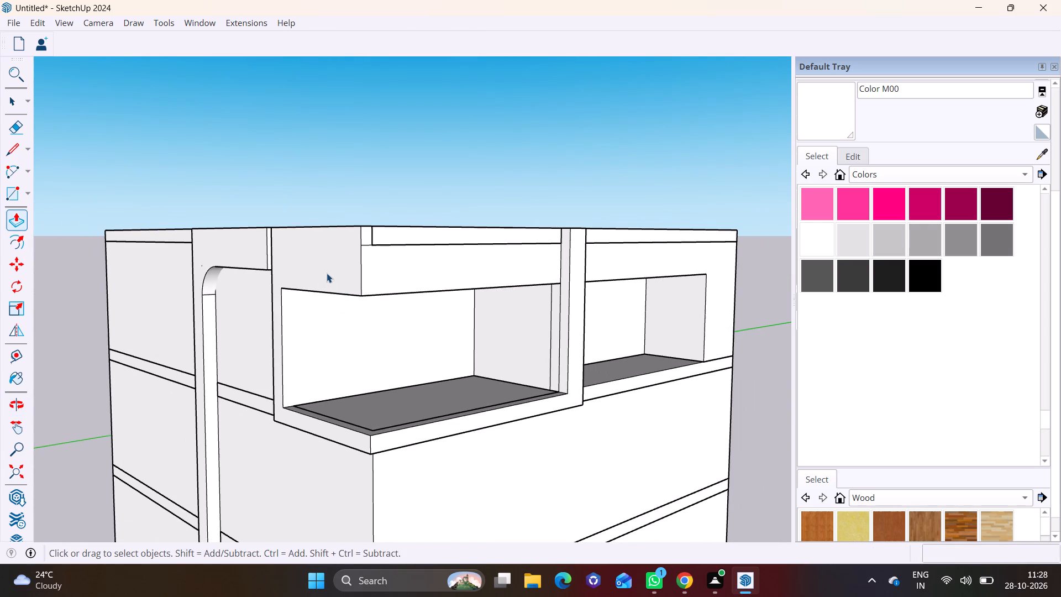
left_click(327, 273)
left_click(13, 217)
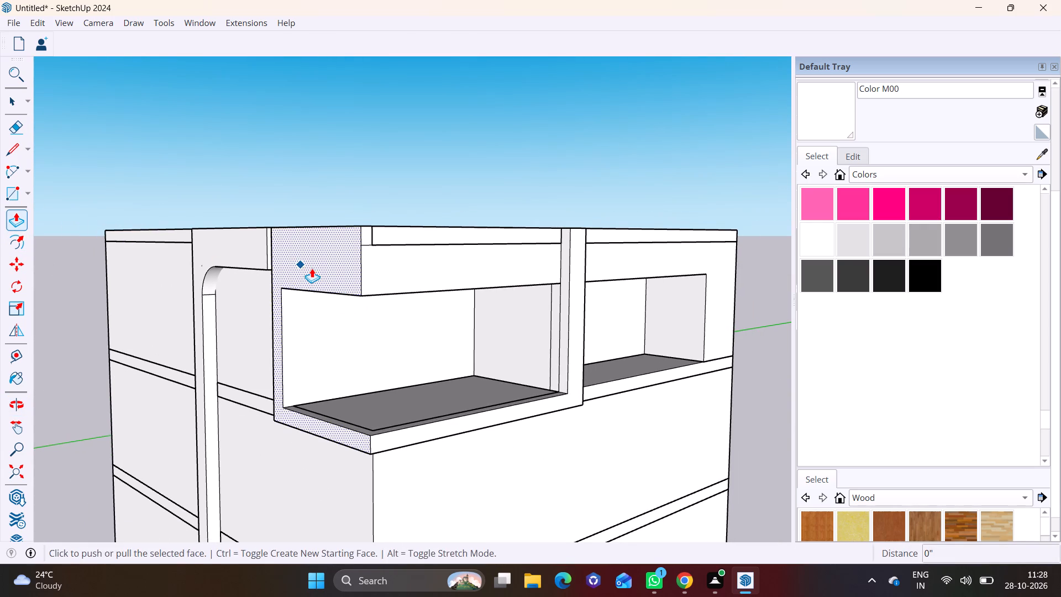
left_click(312, 268)
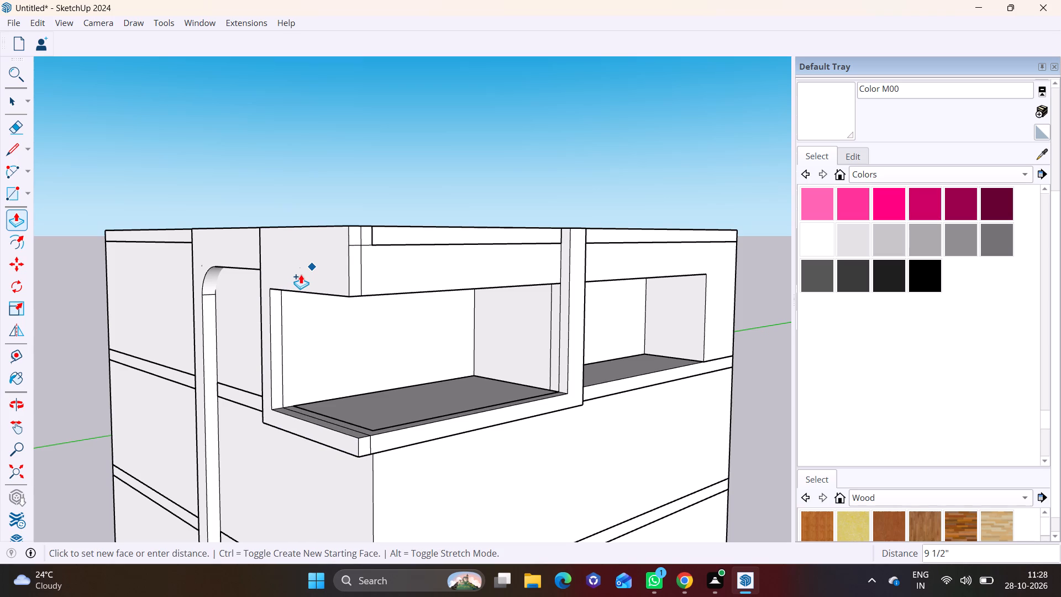
left_click(301, 274)
Draw a rectangle about 3' 8 5/16" by 8 13/16" at the top of the pillar's side face above the corner opening.
scroll(408, 232, "up", 3)
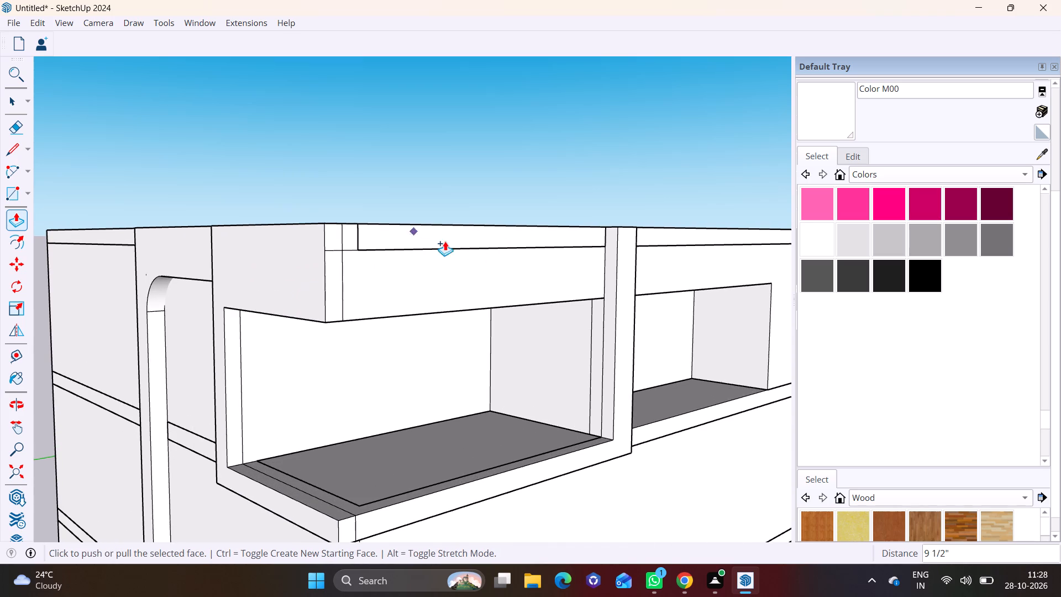
scroll(359, 261, "down", 1)
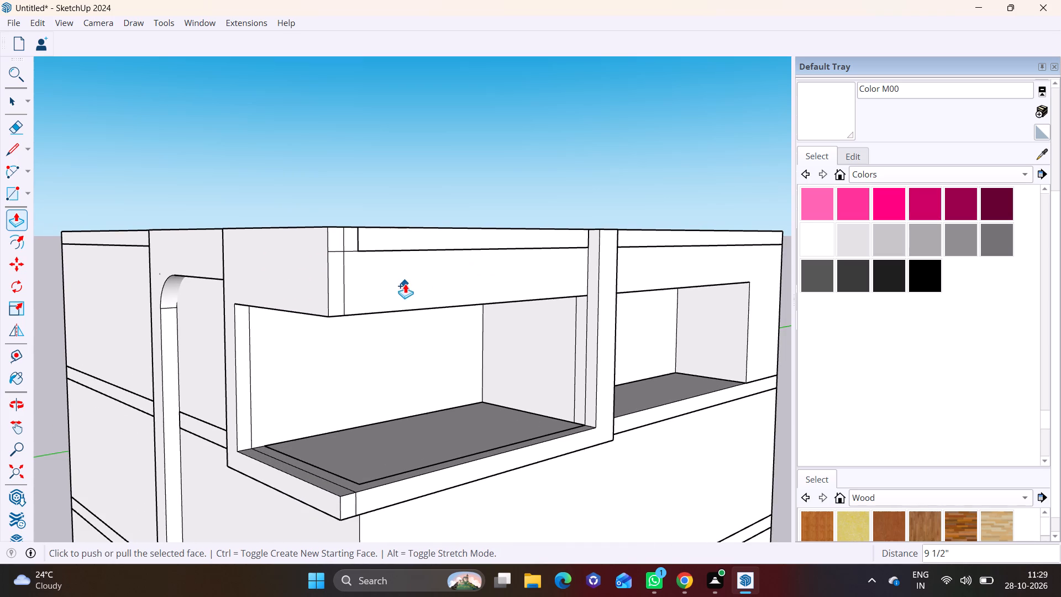
scroll(406, 284, "down", 1)
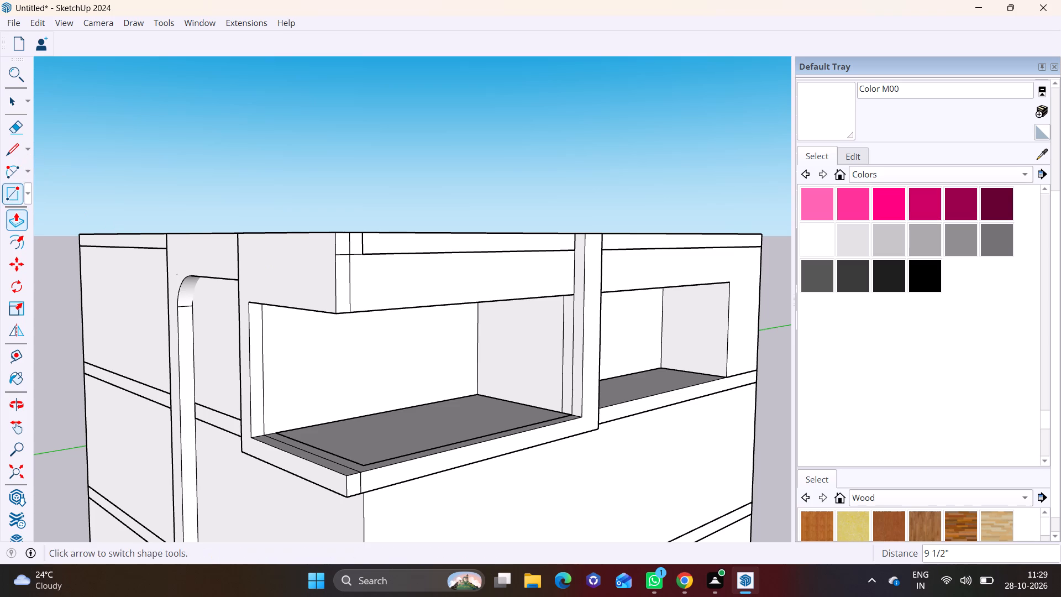
left_click(27, 192)
left_click(43, 211)
middle_click_drag(576, 264, 645, 264)
scroll(603, 254, "up", 4)
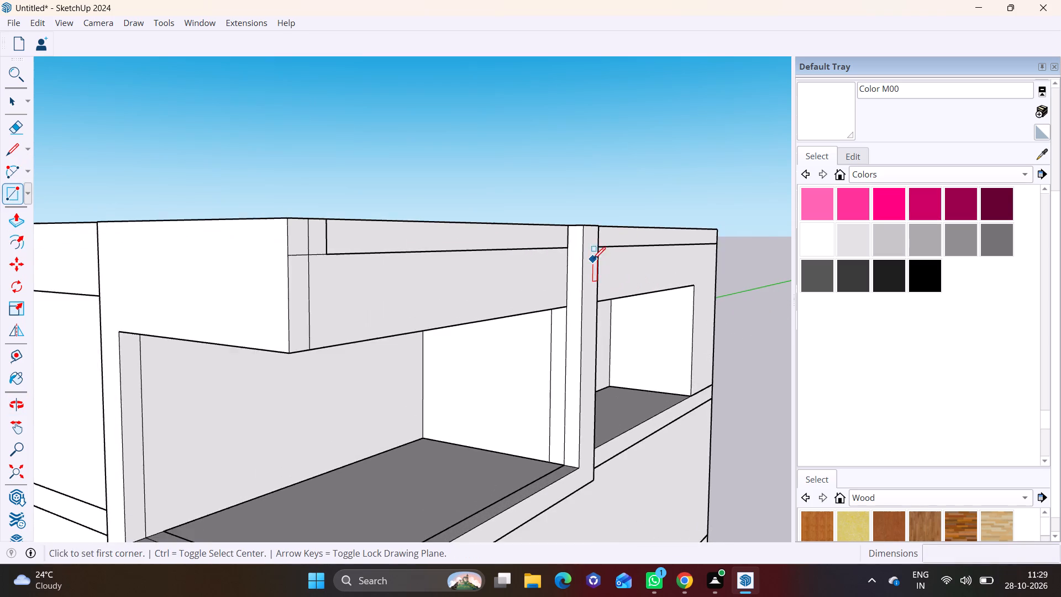
scroll(593, 259, "up", 1)
left_click(559, 219)
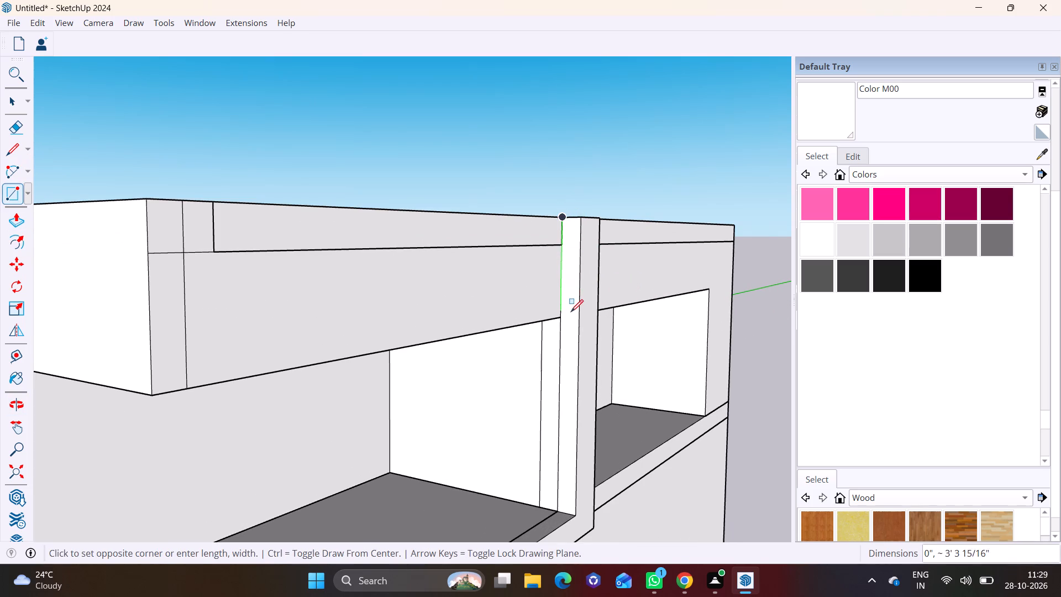
left_click(580, 320)
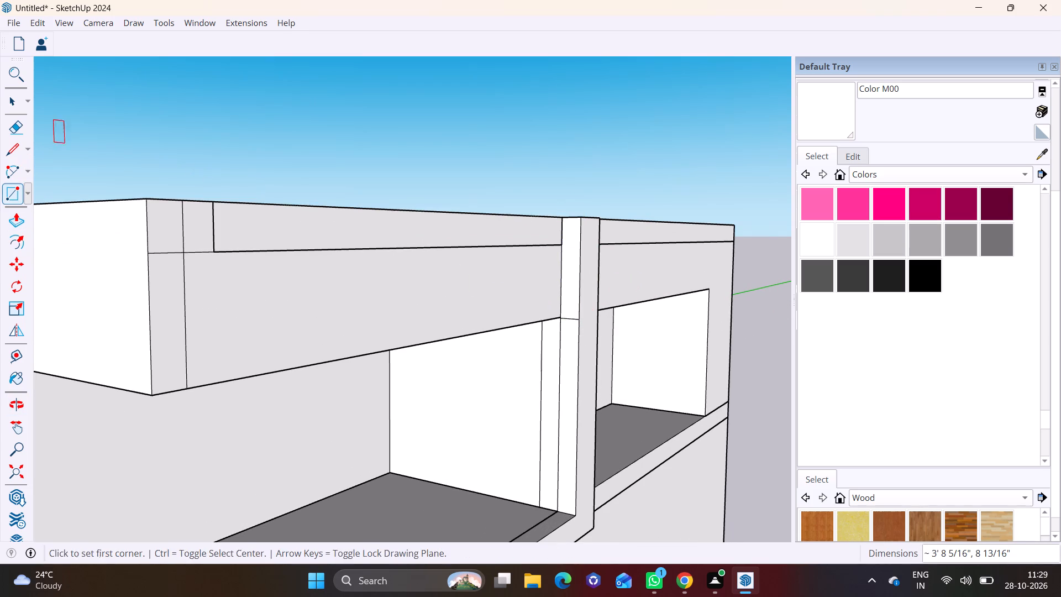
Push/Pull the pillar-side rectangle across the corner opening to the projecting corner block, forming a front beam.
left_click(12, 98)
left_click(574, 280)
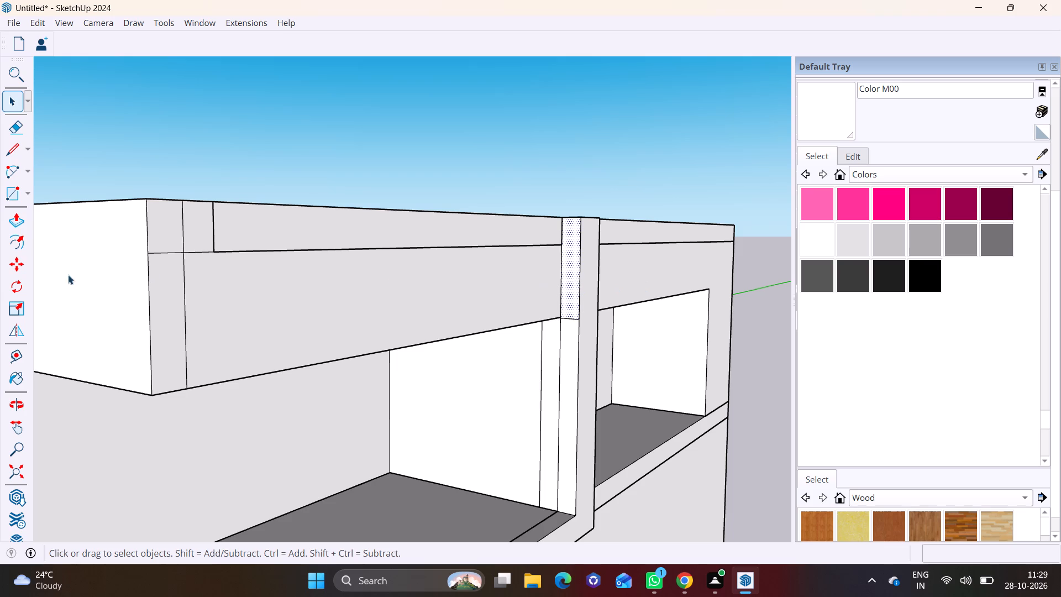
left_click(13, 219)
left_click(574, 293)
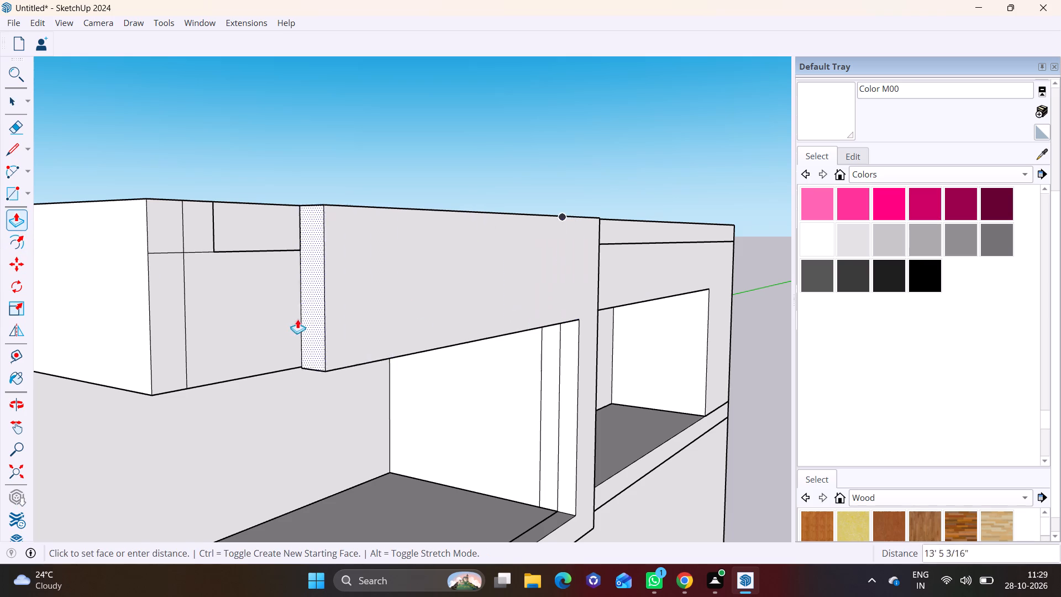
scroll(297, 320, "down", 3)
left_click(196, 340)
Erase the short horizontal edge dividing the corner block's narrow front face beside the new beam.
middle_click_drag(232, 346, 127, 355)
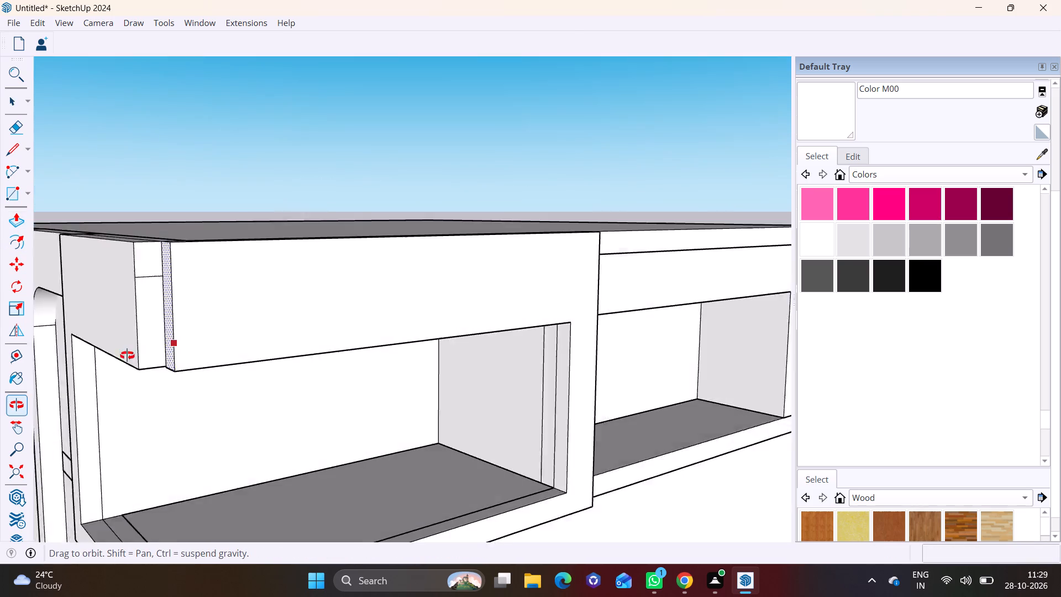
middle_click_drag(127, 355, 137, 439)
scroll(156, 343, "up", 4)
key("space")
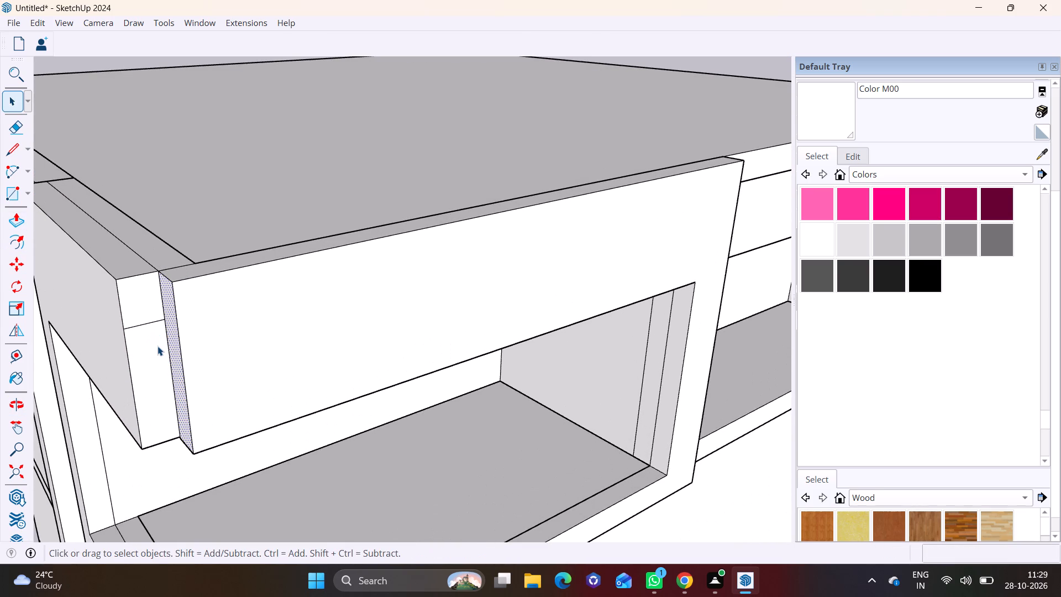
left_click(157, 346)
scroll(153, 333, "up", 3)
left_click(153, 317)
right_click(153, 317)
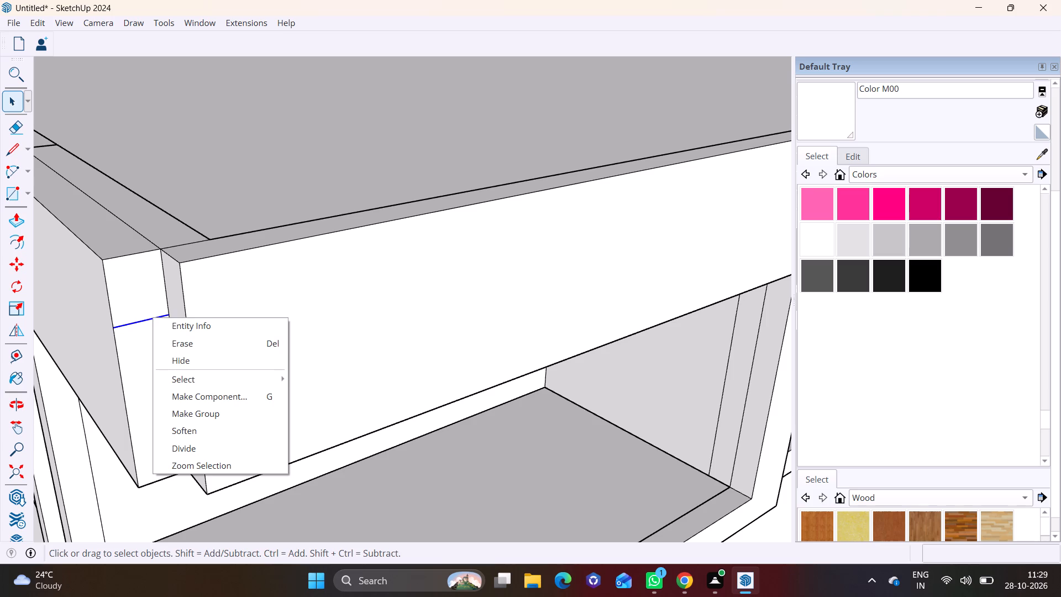
left_click(187, 343)
Push/Pull the corner block's narrow front face outward until it is flush with the new beam's front.
left_click(143, 323)
left_click(9, 218)
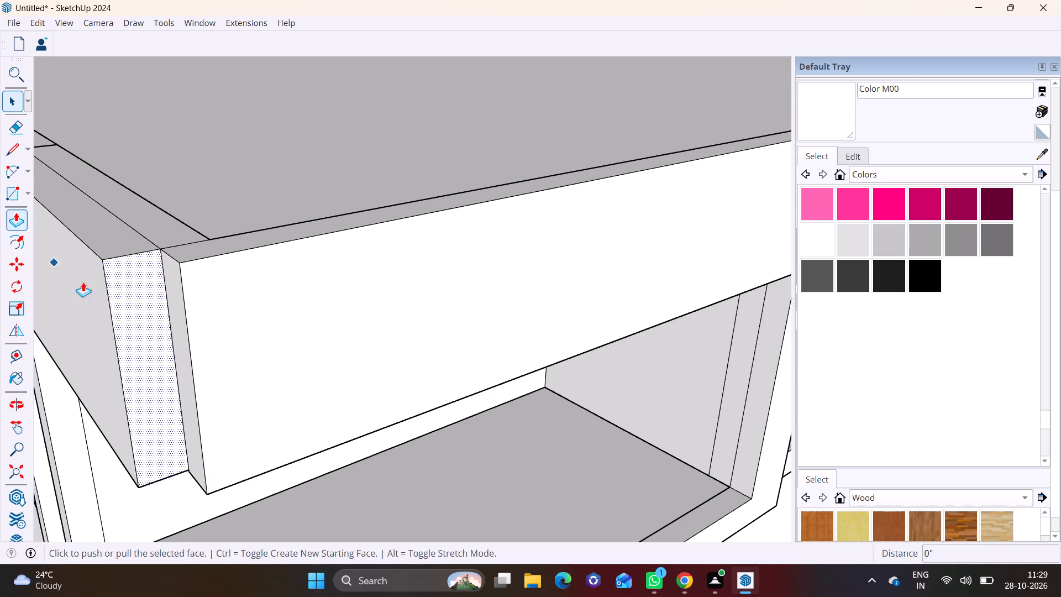
left_click(125, 303)
left_click(197, 261)
key("space")
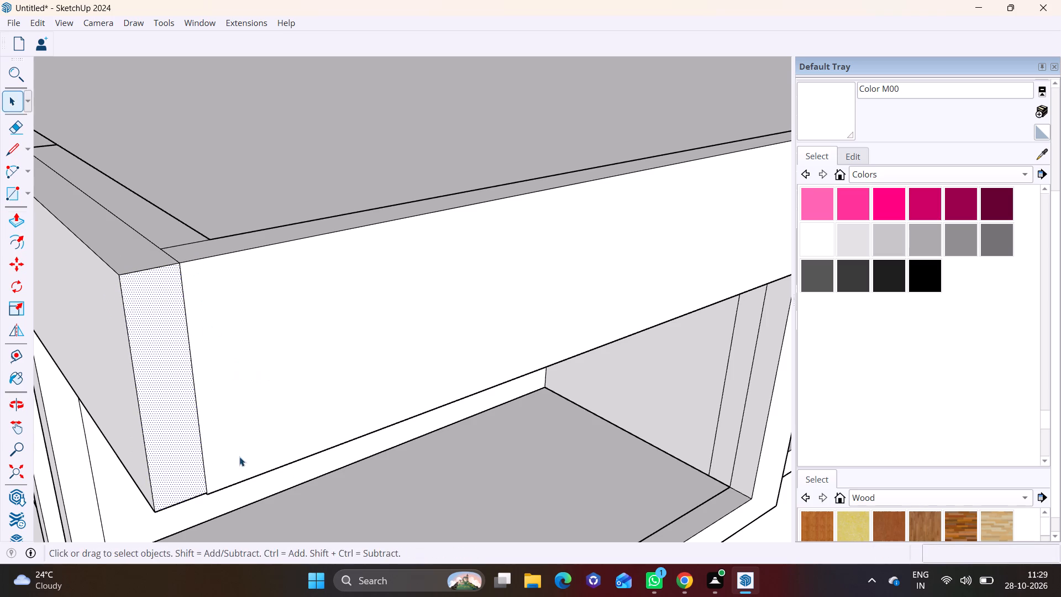
Erase both segments of the vertical seam between the corner block and the beam on their shared front face.
middle_click_drag(240, 452, 164, 249)
middle_click_drag(160, 249, 154, 343)
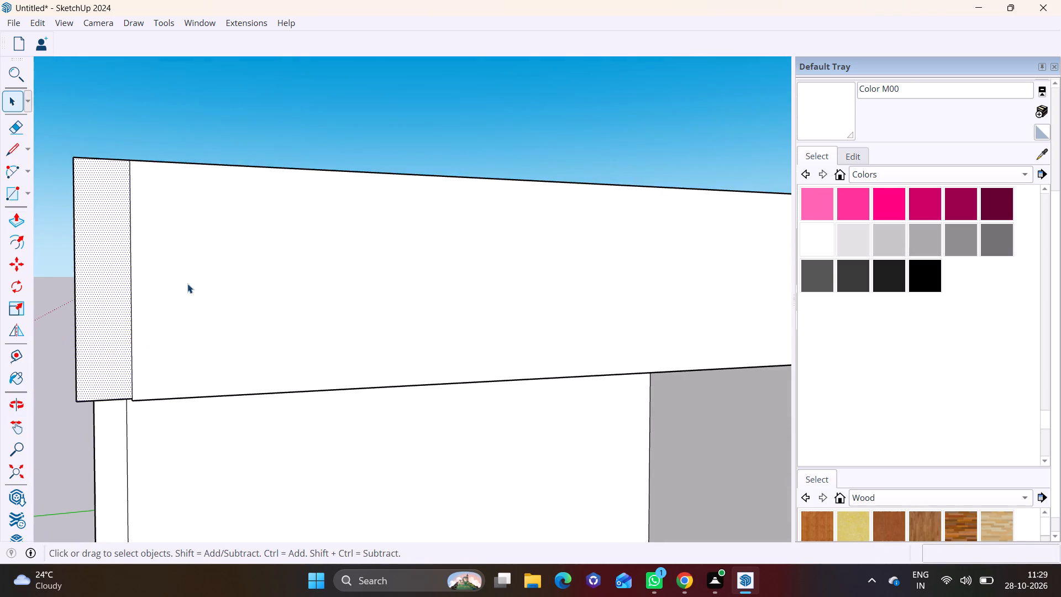
scroll(191, 290, "down", 3)
key("space")
left_click(227, 179)
scroll(254, 306, "down", 2)
middle_click_drag(190, 341, 227, 219)
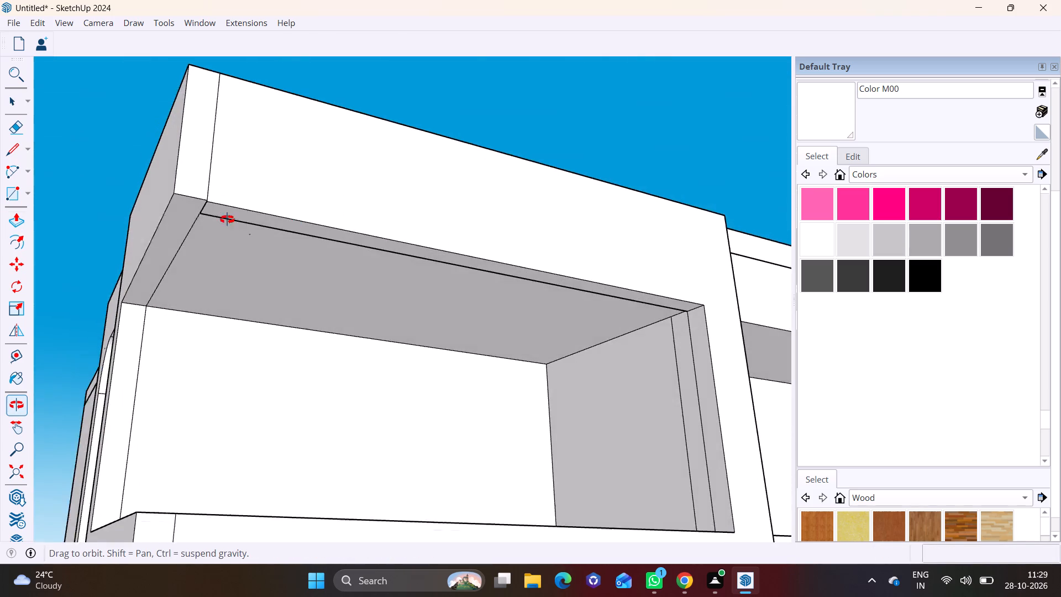
middle_click_drag(227, 219, 188, 389)
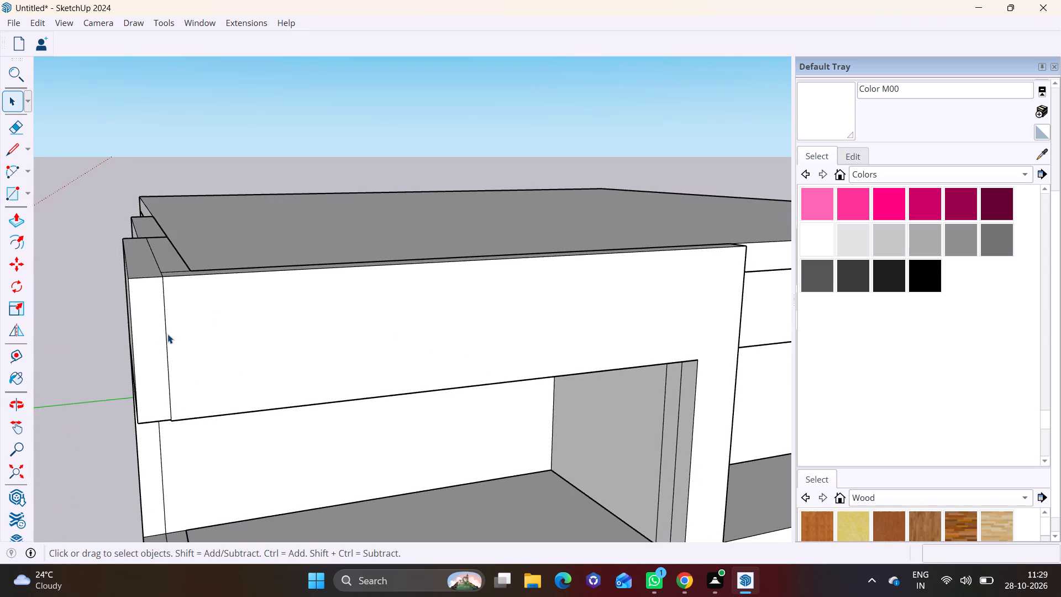
left_click(167, 335)
right_click(167, 335)
left_click(213, 364)
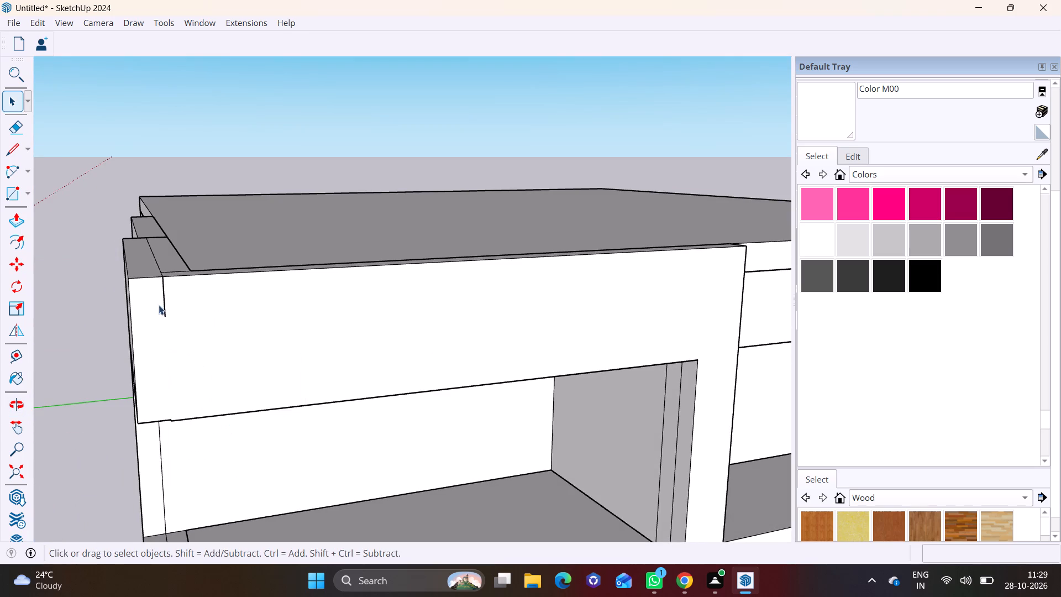
left_click(165, 300)
right_click(165, 300)
left_click(190, 323)
Examine the corner beam, ledge and adjoining recess from below and above for leftover seam lines.
scroll(198, 334, "down", 4)
middle_click_drag(230, 354, 197, 259)
scroll(232, 354, "up", 1)
scroll(199, 261, "down", 6)
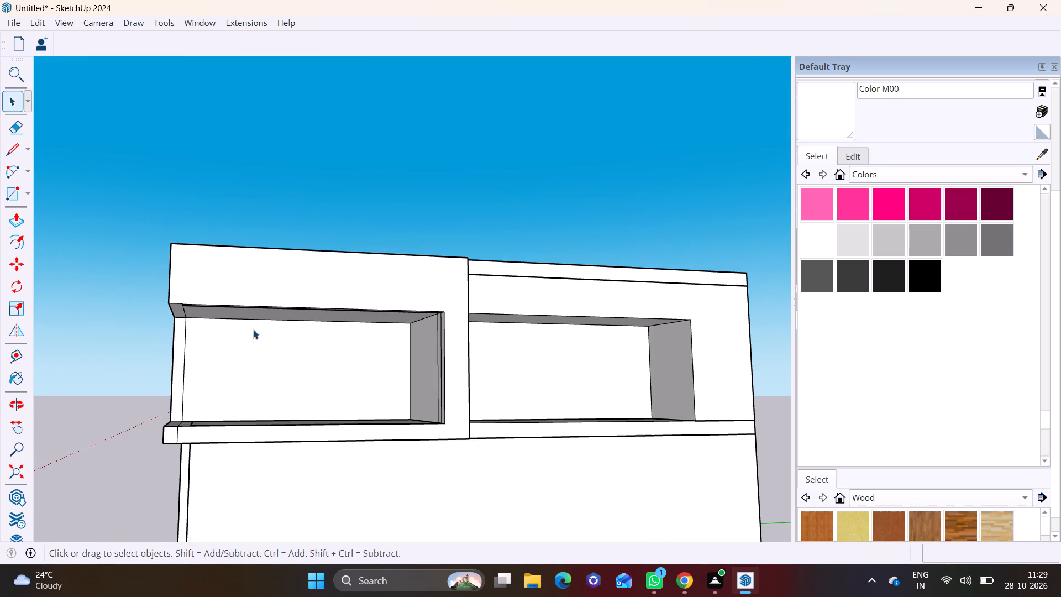
middle_click_drag(273, 342, 290, 357, "shift")
middle_click_drag(287, 358, 411, 303)
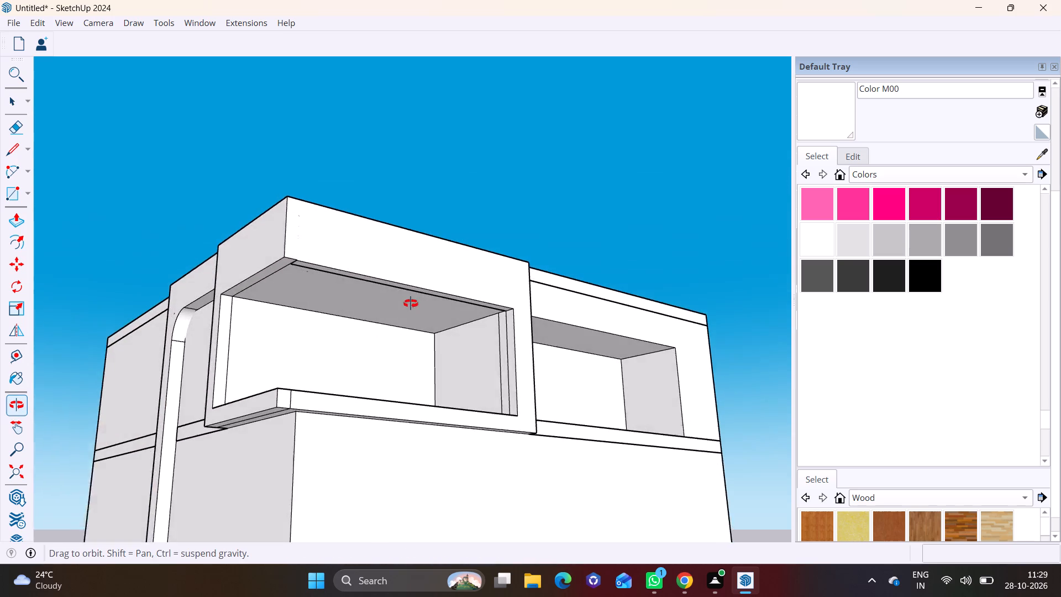
middle_click_drag(411, 303, 407, 417)
scroll(390, 422, "down", 2)
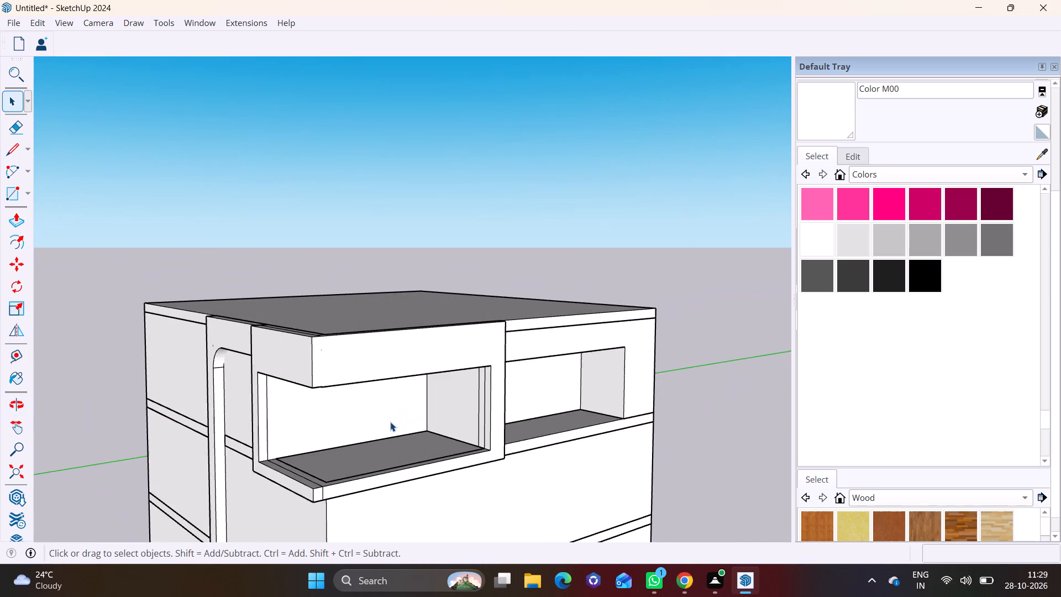
scroll(390, 422, "down", 4)
middle_click_drag(419, 425, 426, 367)
Erase the two vertical seam lines on the pillar-side inner wall of the corner opening.
scroll(447, 357, "up", 5)
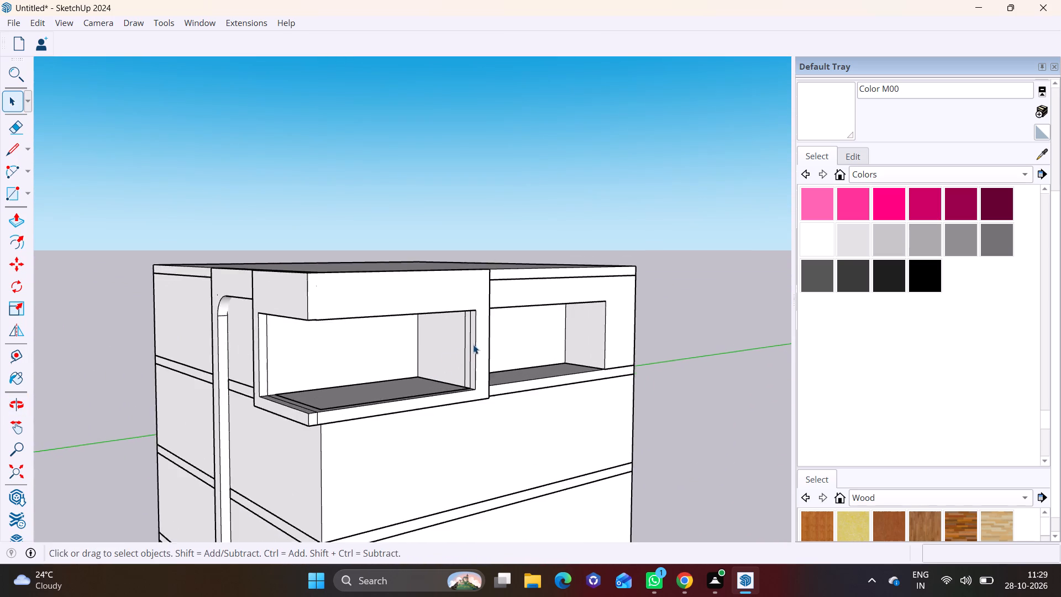
scroll(473, 344, "up", 9)
left_click(455, 351)
right_click(455, 350)
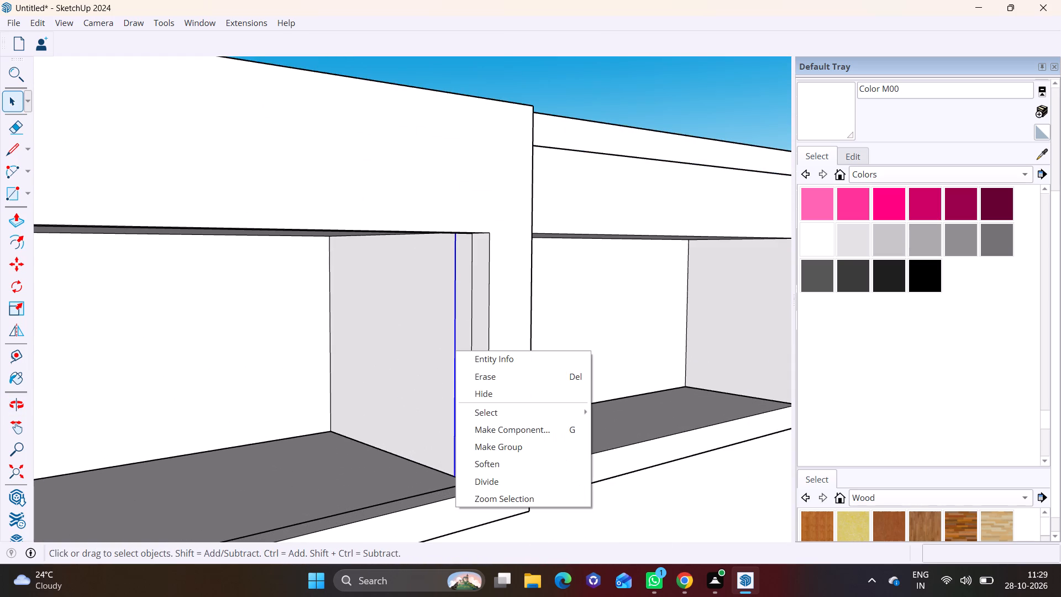
left_click(482, 375)
left_click(472, 363)
right_click(472, 363)
left_click(486, 382)
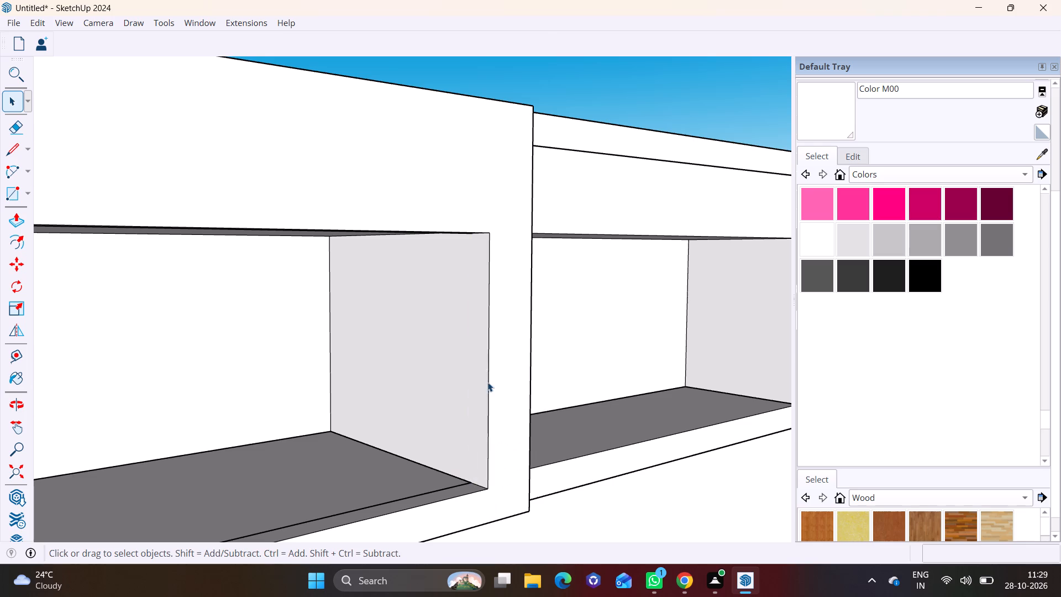
Erase the short vertical seam on the ledge's front face near its outer corner.
scroll(482, 392, "down", 9)
middle_click_drag(413, 418, 566, 353, "shift")
scroll(372, 304, "up", 3)
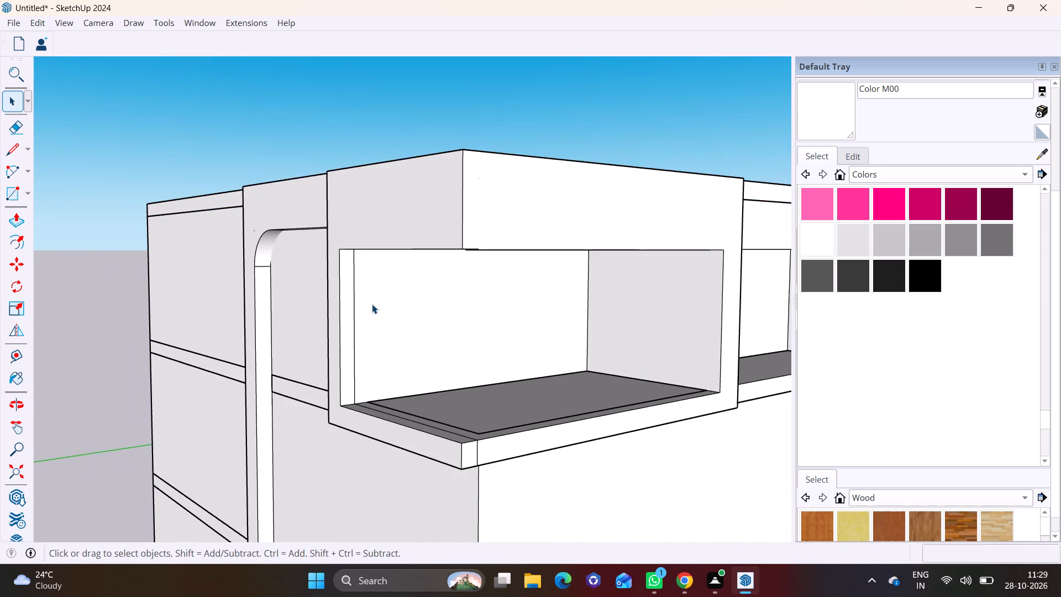
middle_click_drag(409, 324, 296, 267)
scroll(389, 380, "up", 3)
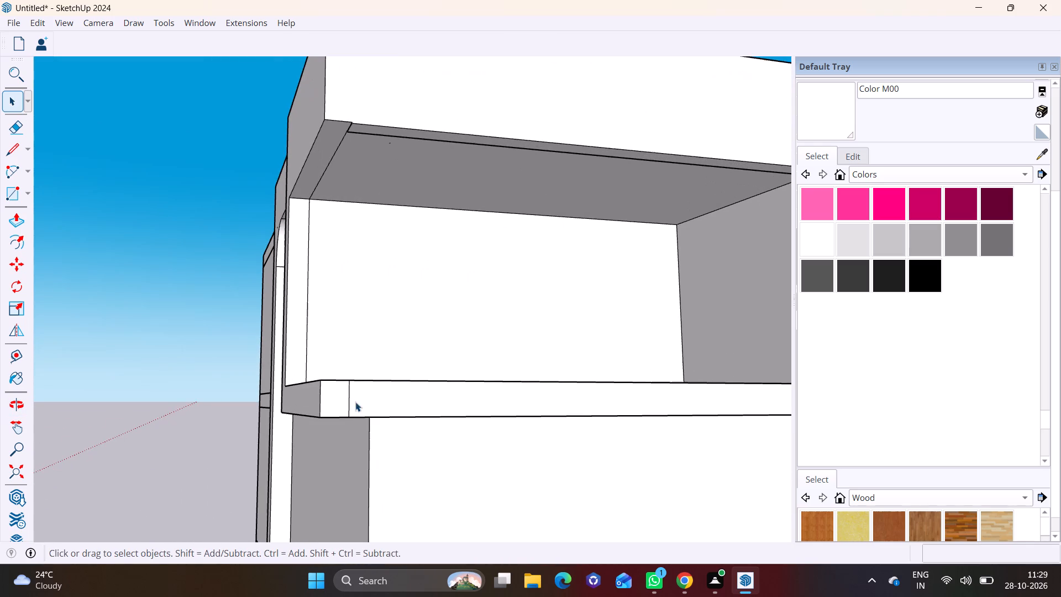
left_click(349, 406)
right_click(349, 406)
left_click(375, 433)
Erase the vertical seam on the corner opening's back wall near the rounded-frame side.
scroll(391, 395, "down", 3)
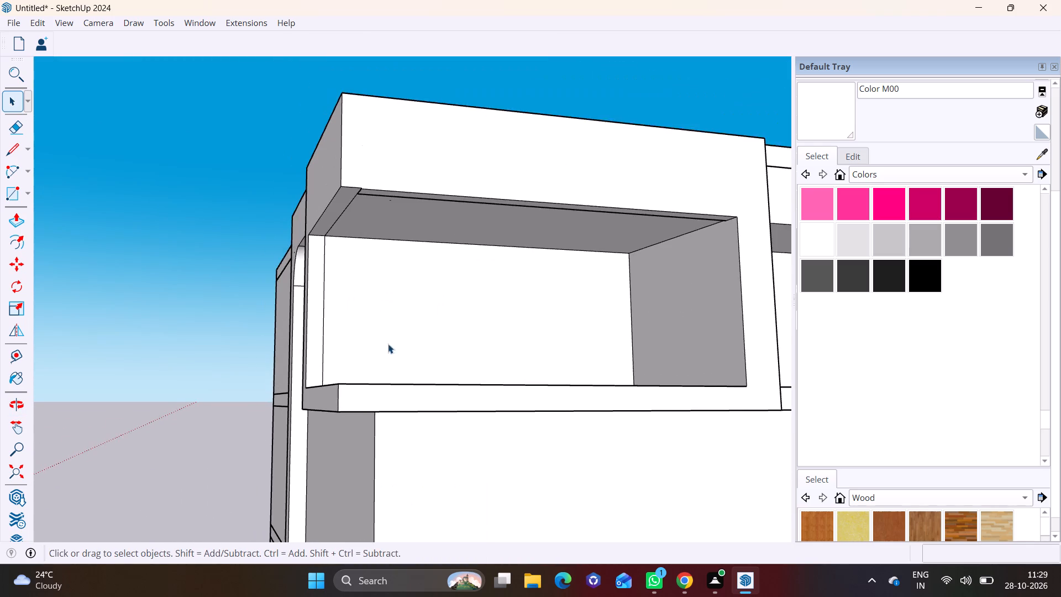
middle_click_drag(388, 344, 325, 423)
scroll(301, 371, "up", 5)
left_click(319, 335)
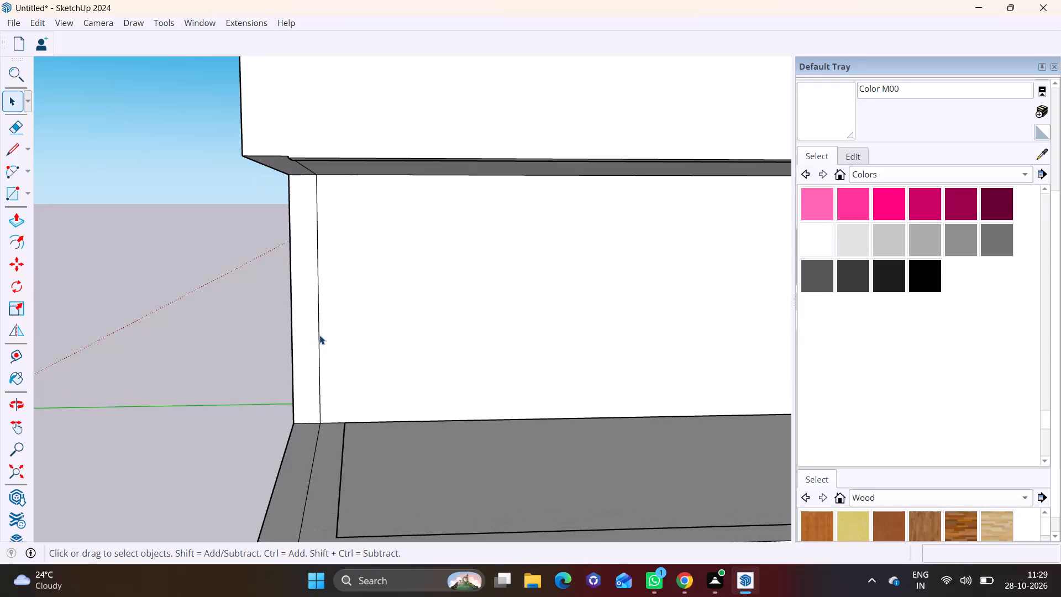
right_click(319, 335)
left_click(341, 355)
Erase the seam line running along the ledge's top on the rounded-frame side.
left_click(319, 446)
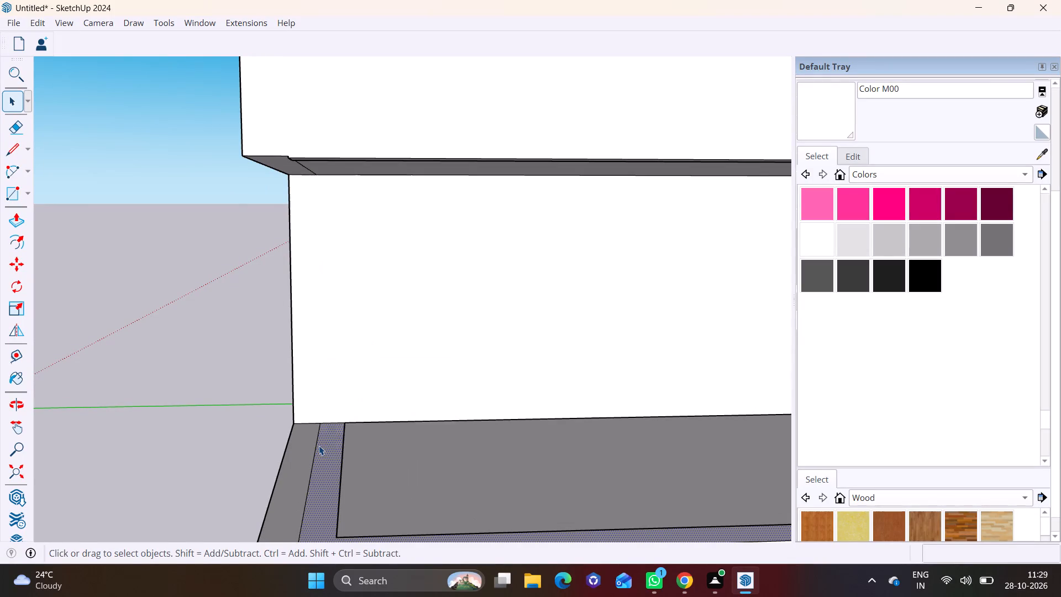
right_click(319, 446)
left_click(317, 445)
right_click(317, 445)
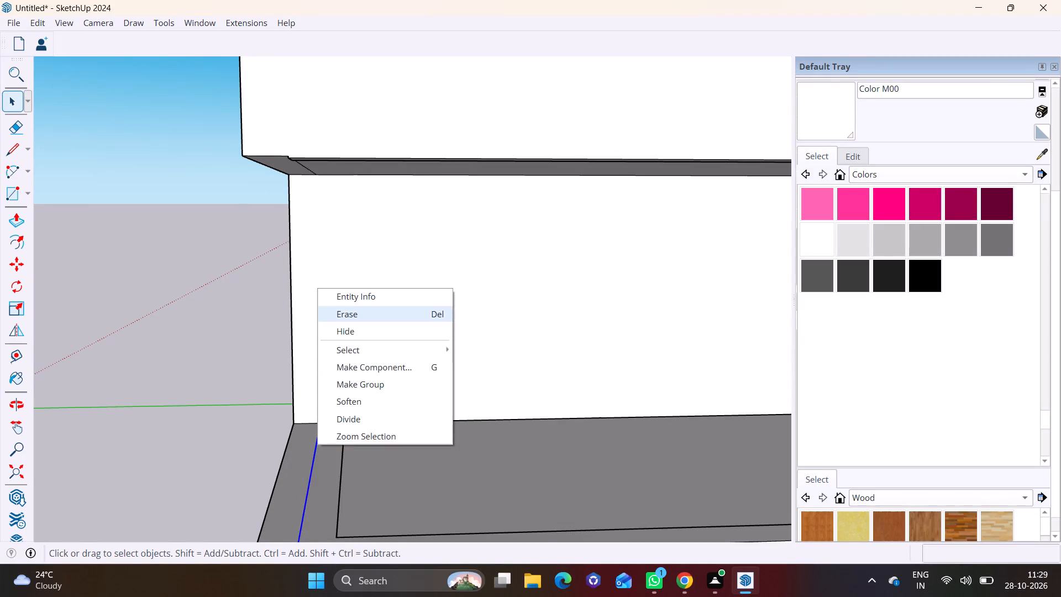
left_click(379, 314)
Erase the seam lines on the undersides of the corner opening's upper projection and its ledge.
scroll(353, 394, "down", 2)
middle_click_drag(363, 337, 420, 123)
scroll(358, 148, "up", 3)
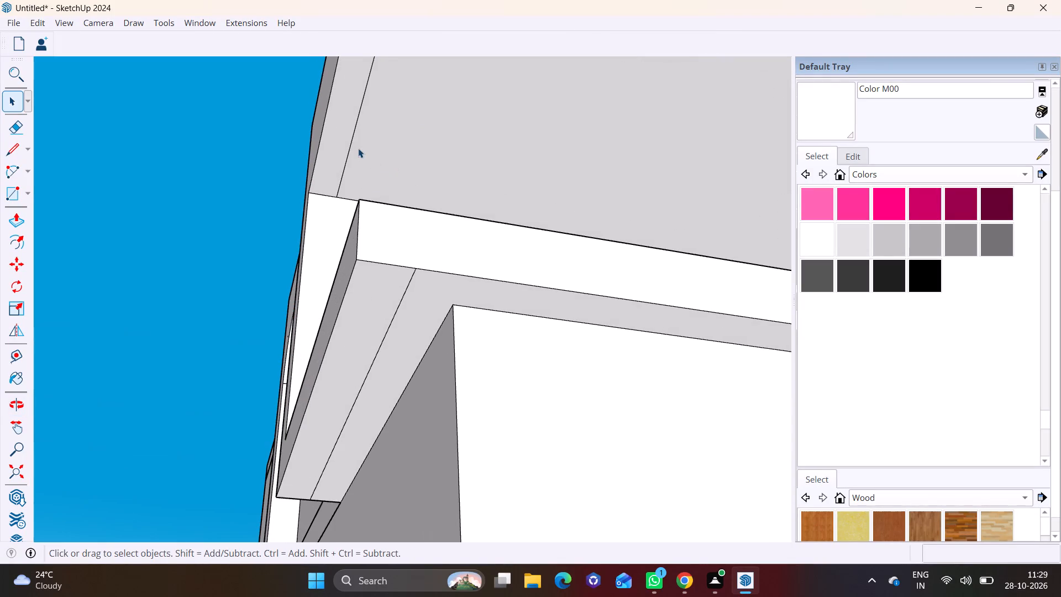
left_click(355, 130)
right_click(355, 130)
left_click(386, 163)
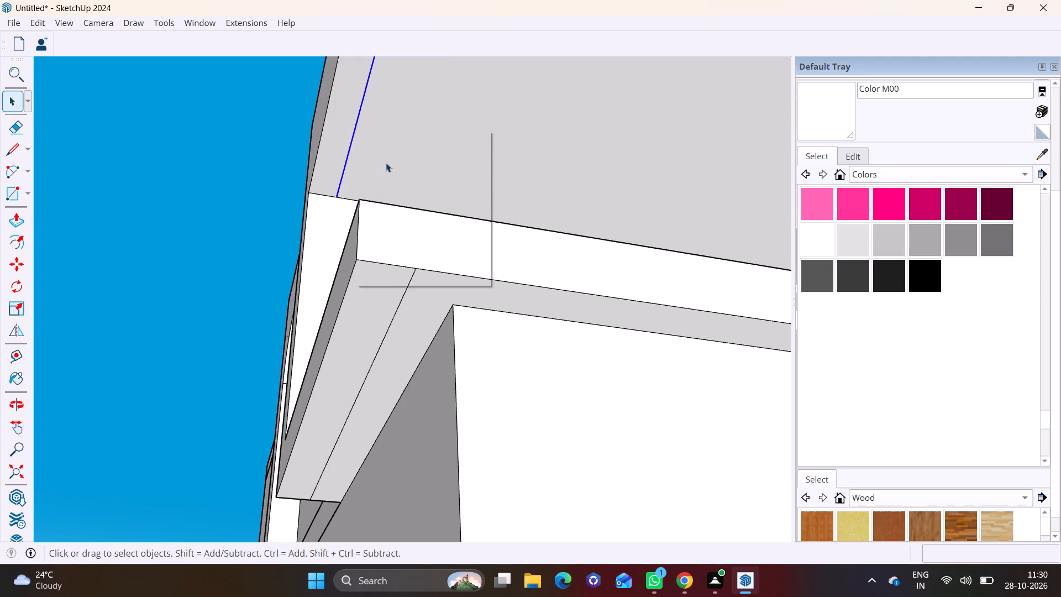
left_click(395, 313)
right_click(395, 313)
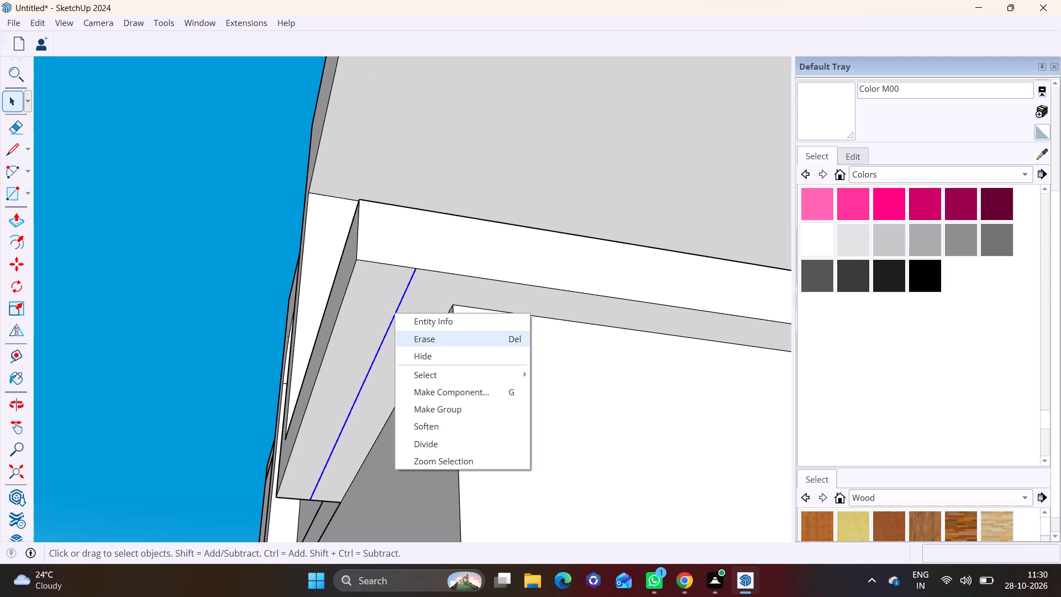
left_click(409, 335)
Push/Pull the small step face on the underside of the corner opening's upper projection out to the projection's outer side edge.
scroll(443, 285, "down", 6)
middle_click_drag(471, 258, 444, 478)
scroll(447, 476, "down", 5)
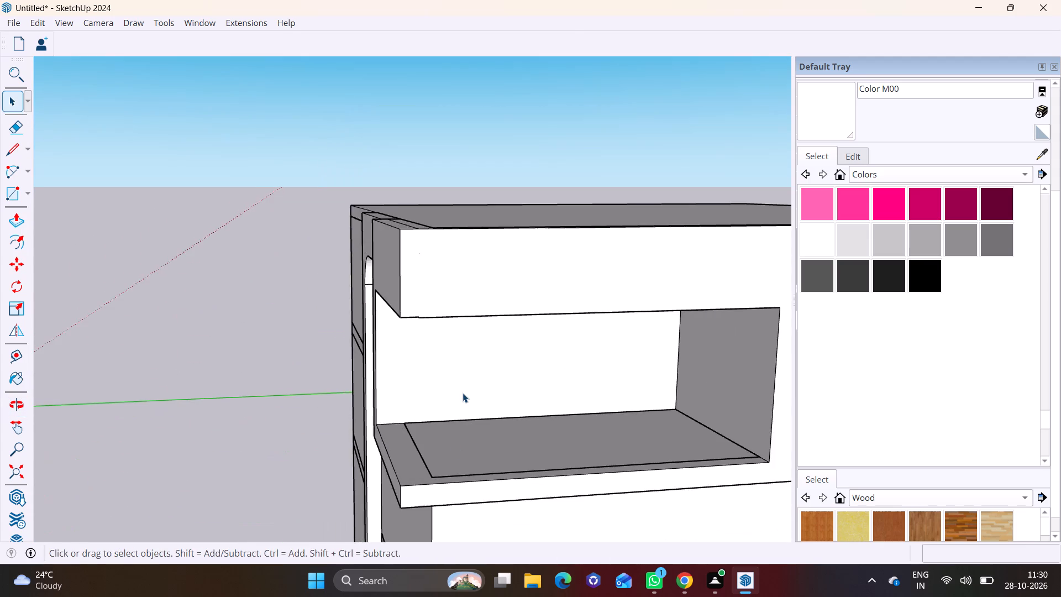
middle_click_drag(435, 375, 421, 220)
scroll(395, 158, "up", 11)
middle_click_drag(434, 161, 374, 217)
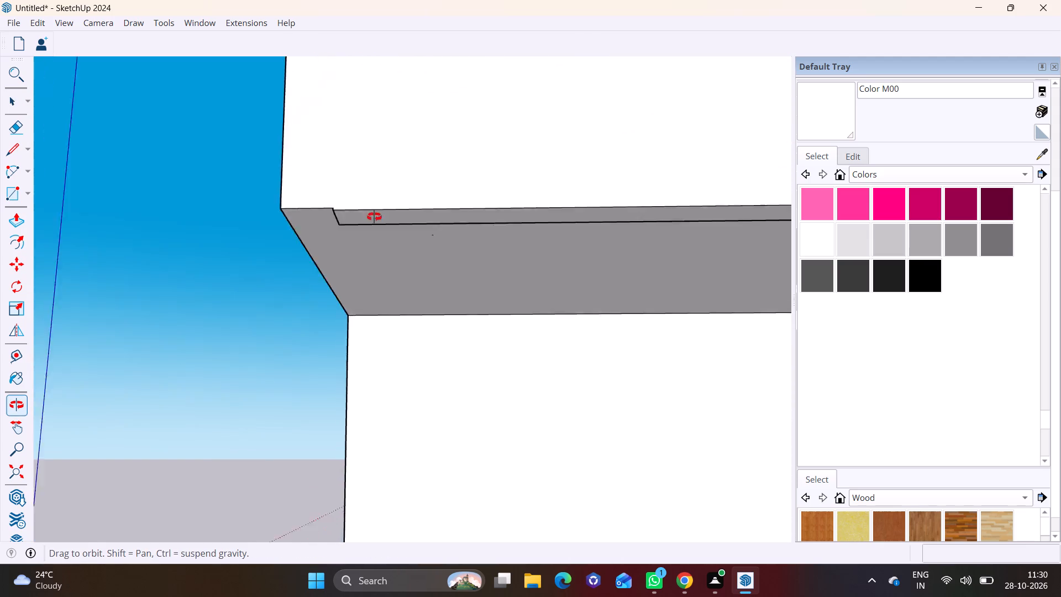
middle_click_drag(374, 217, 359, 229)
scroll(306, 239, "up", 13)
middle_click_drag(290, 257, 351, 247)
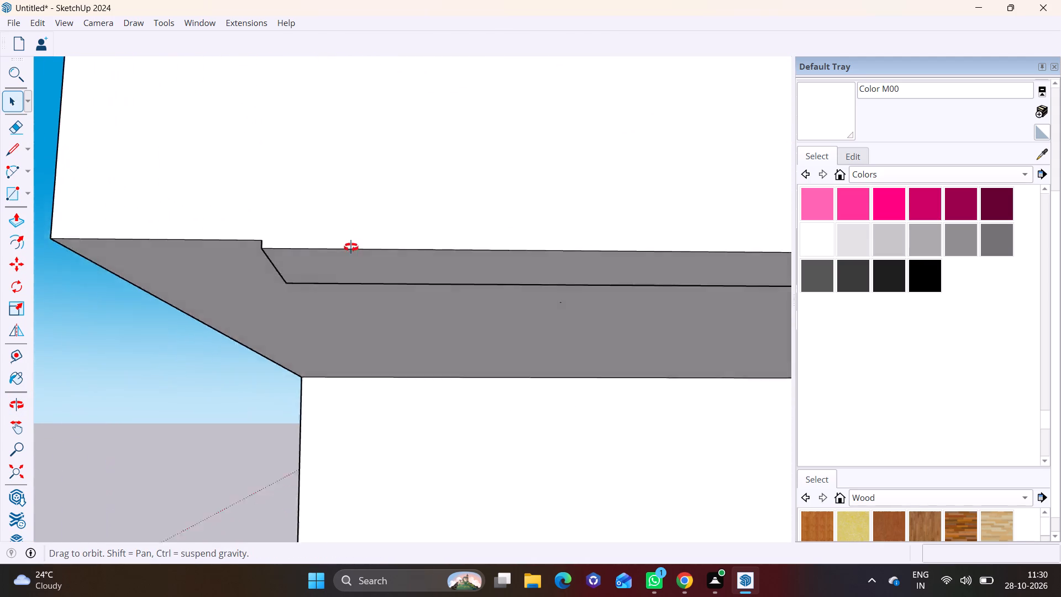
middle_click_drag(351, 247, 502, 244)
scroll(391, 233, "down", 3)
middle_click_drag(387, 241, 476, 247)
scroll(413, 249, "up", 2)
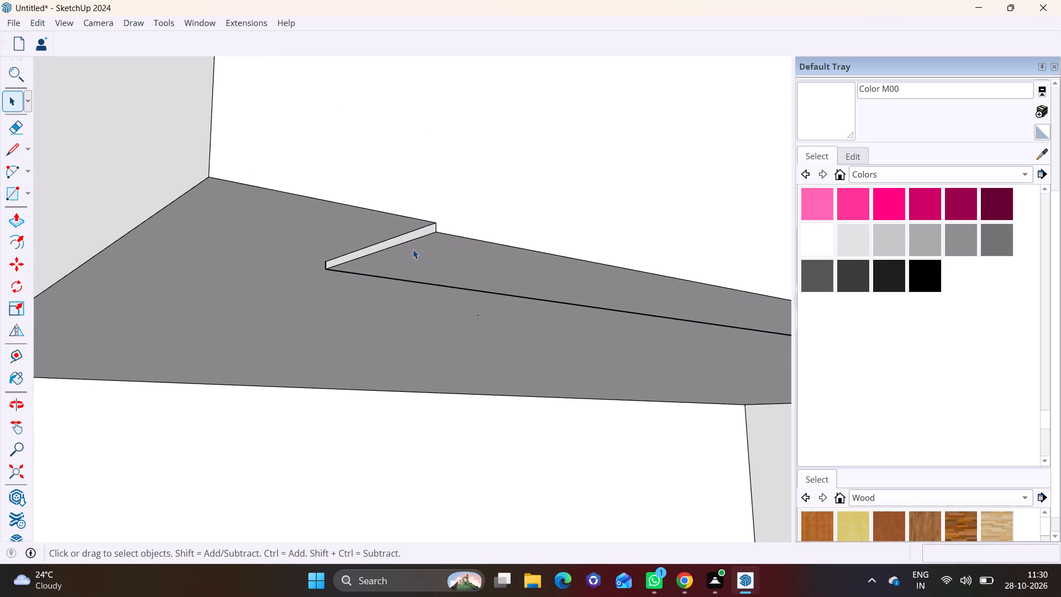
scroll(413, 249, "up", 1)
left_click(406, 240)
left_click(409, 237)
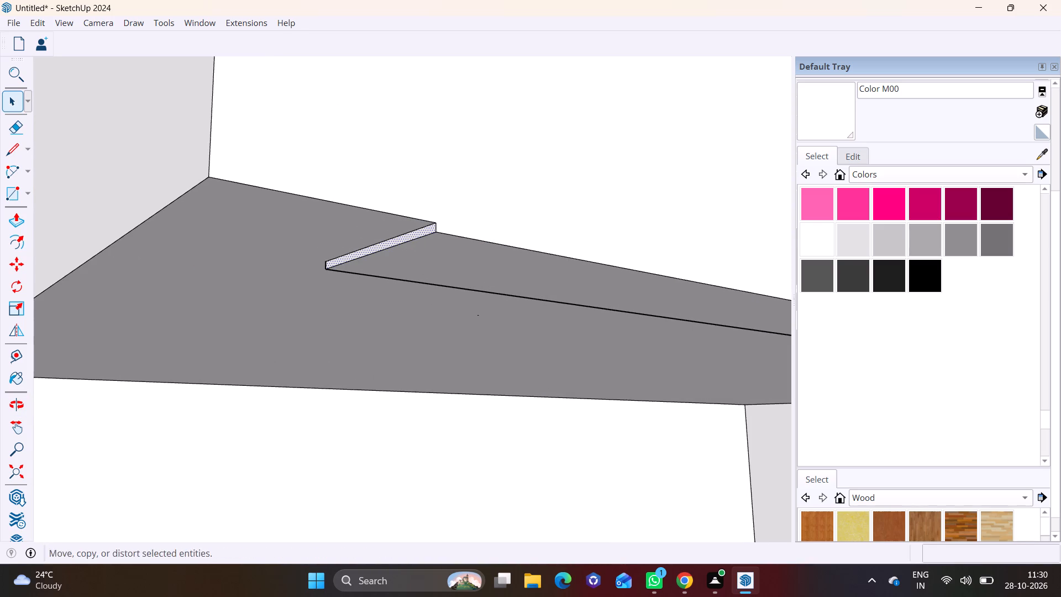
left_click(8, 216)
left_click(393, 238)
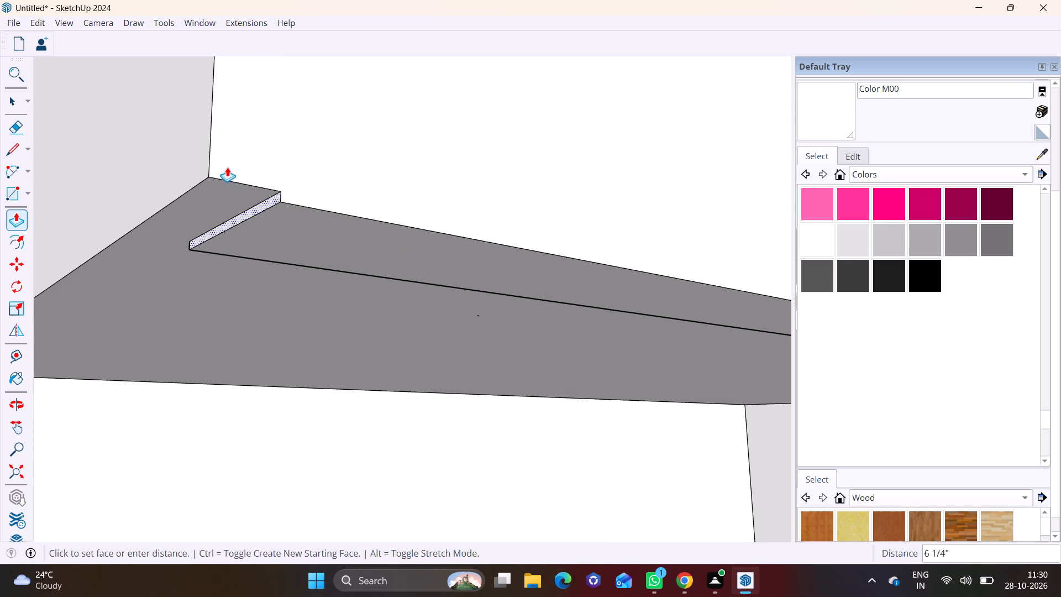
left_click(207, 146)
key("space")
Examine the corner opening, its ledge and the projecting frame from both facades.
left_click(179, 278)
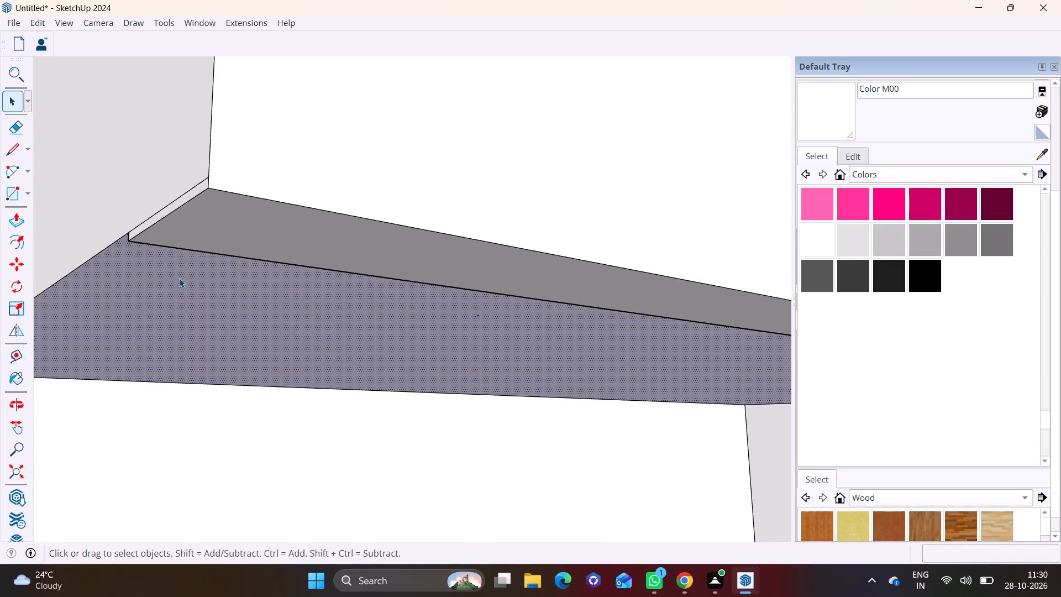
middle_click_drag(251, 213, 154, 357)
scroll(154, 357, "down", 3)
left_click(272, 365)
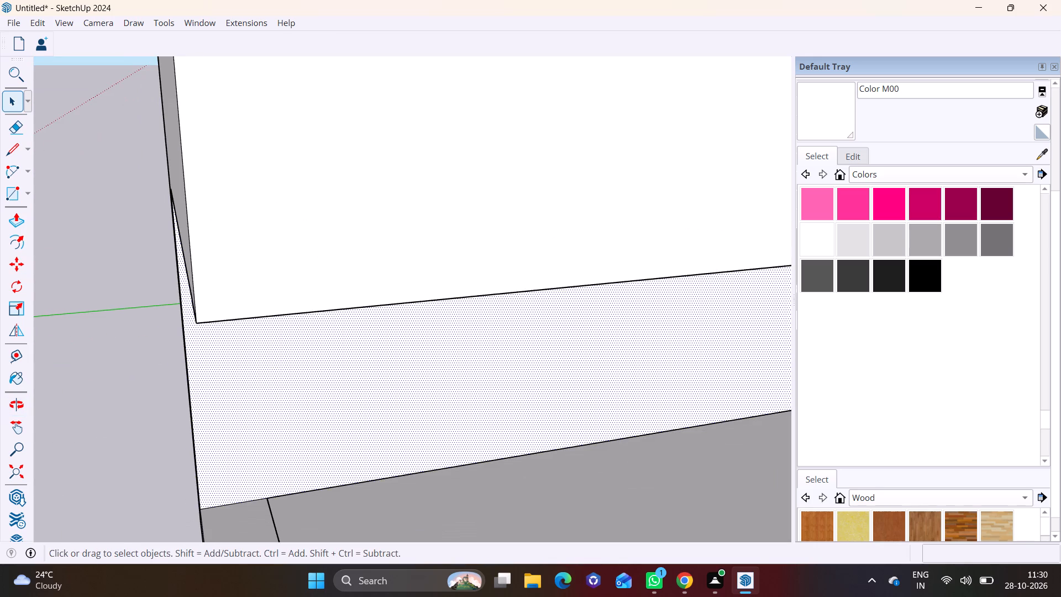
left_click(28, 322)
middle_click_drag(271, 344, 322, 220)
left_click(75, 338)
scroll(211, 332, "down", 4)
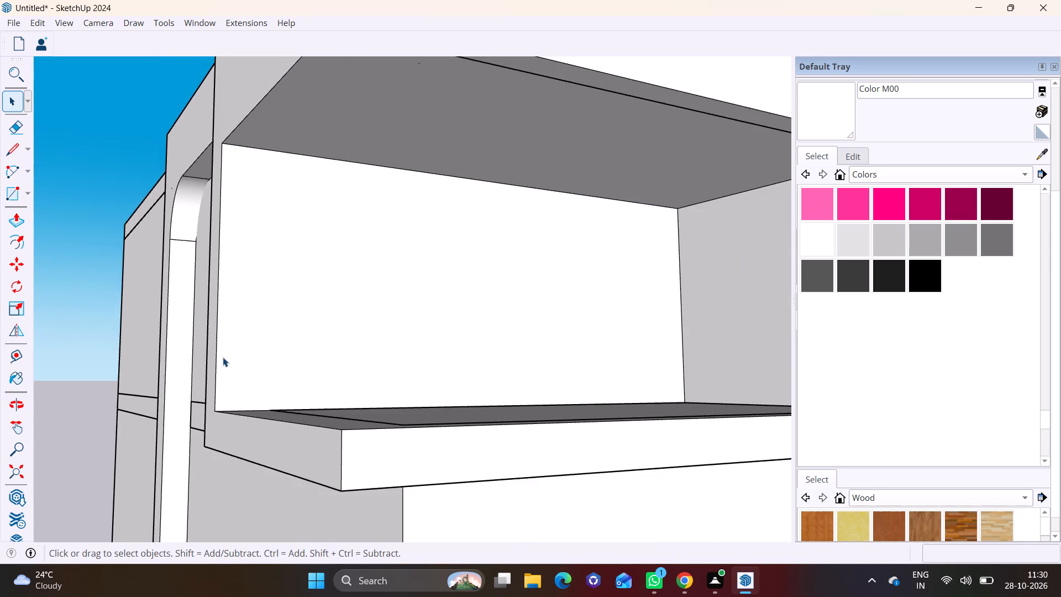
scroll(223, 357, "down", 3)
middle_click_drag(224, 357, 204, 306, "shift")
middle_click_drag(238, 289, 501, 338)
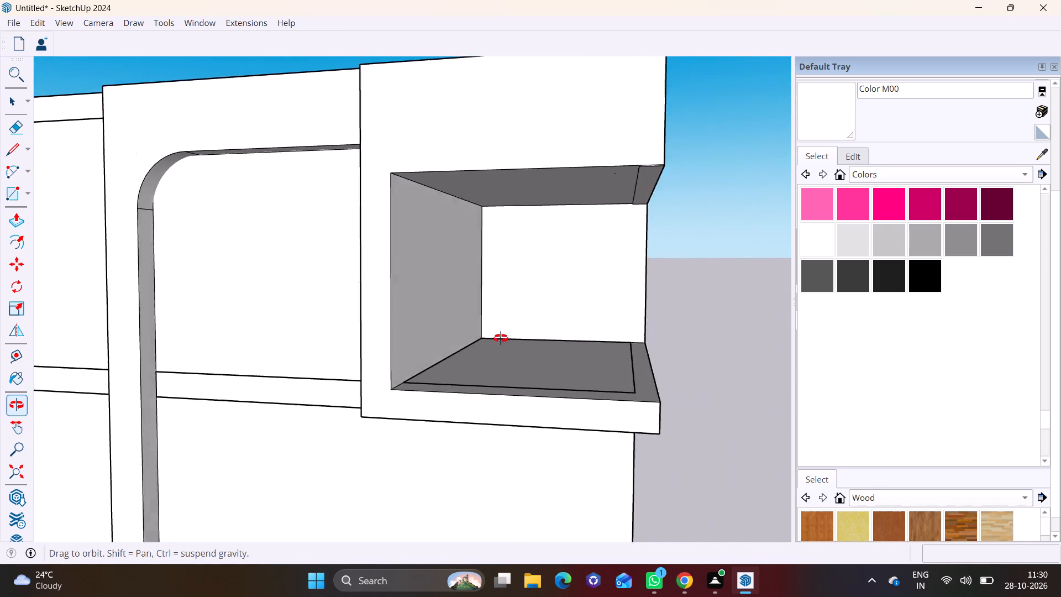
middle_click_drag(501, 338, 579, 338)
scroll(403, 358, "down", 5)
middle_click_drag(422, 359, 286, 371, "shift")
middle_click_drag(393, 372, 97, 344)
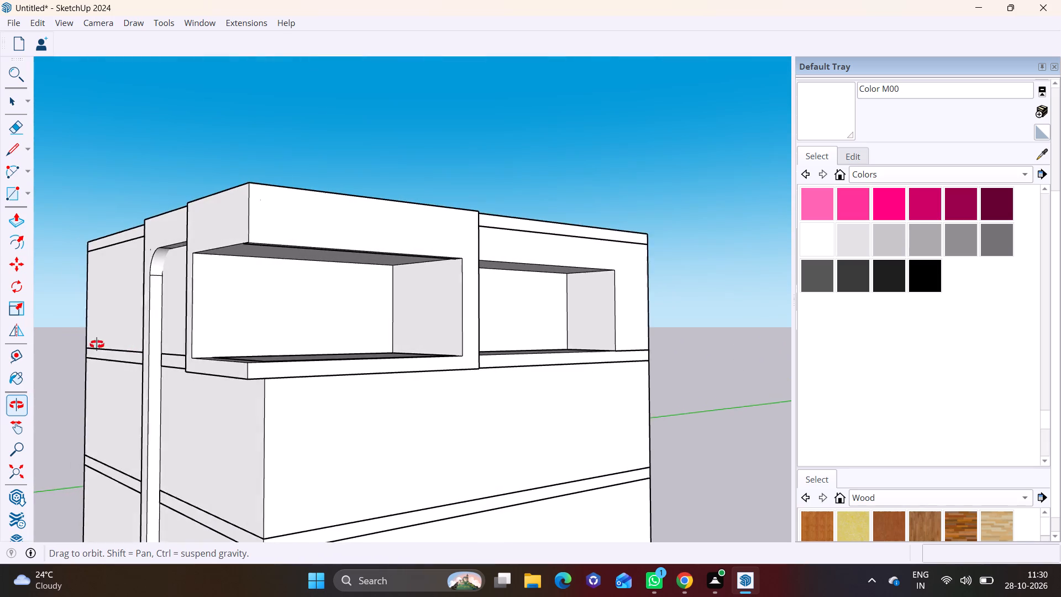
middle_click_drag(97, 344, 94, 344)
middle_click_drag(225, 318, 230, 384, "shift")
Draw a rectangle about 13' 4" by 4' 8" on the underside of the corner opening's upper projection.
scroll(297, 298, "up", 2)
middle_click_drag(303, 303, 308, 266)
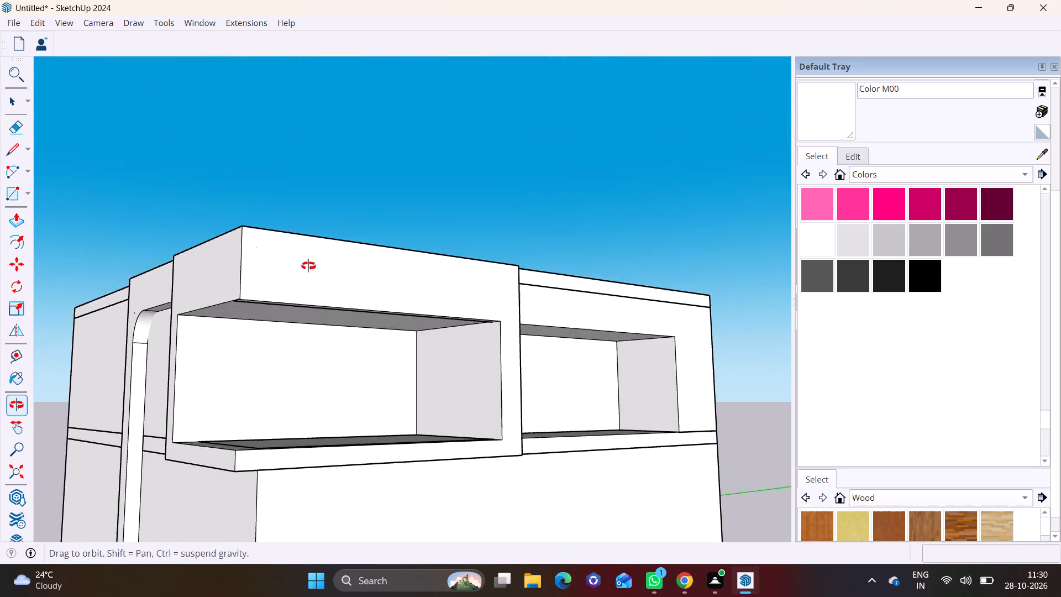
middle_click_drag(308, 266, 306, 170)
scroll(263, 290, "up", 5)
middle_click_drag(291, 276, 280, 327, "shift")
middle_click_drag(290, 293, 288, 282)
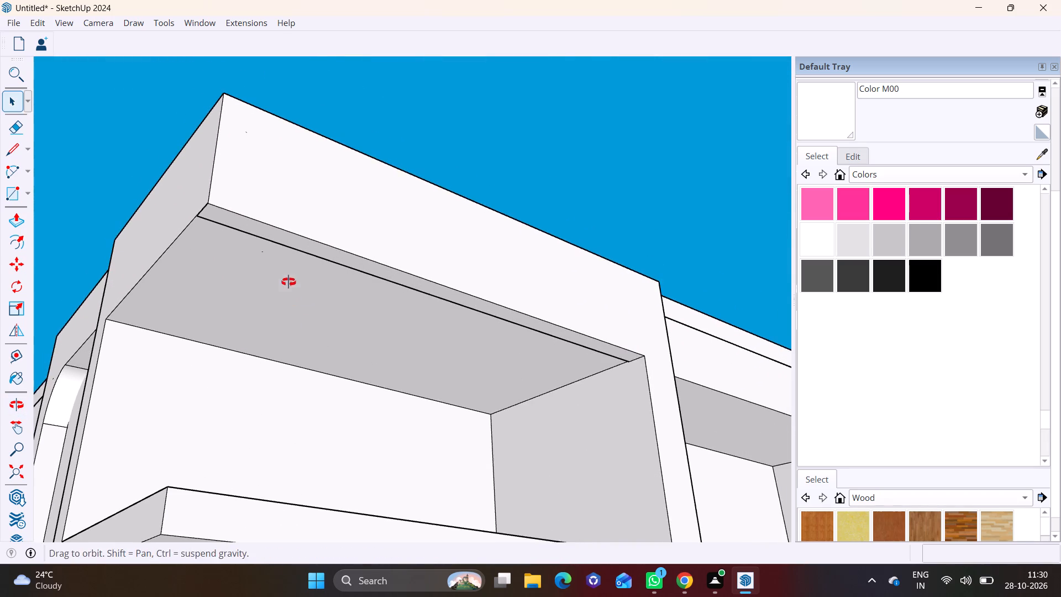
middle_click_drag(288, 282, 288, 273)
scroll(286, 269, "up", 2)
left_click(28, 194)
left_click(34, 218)
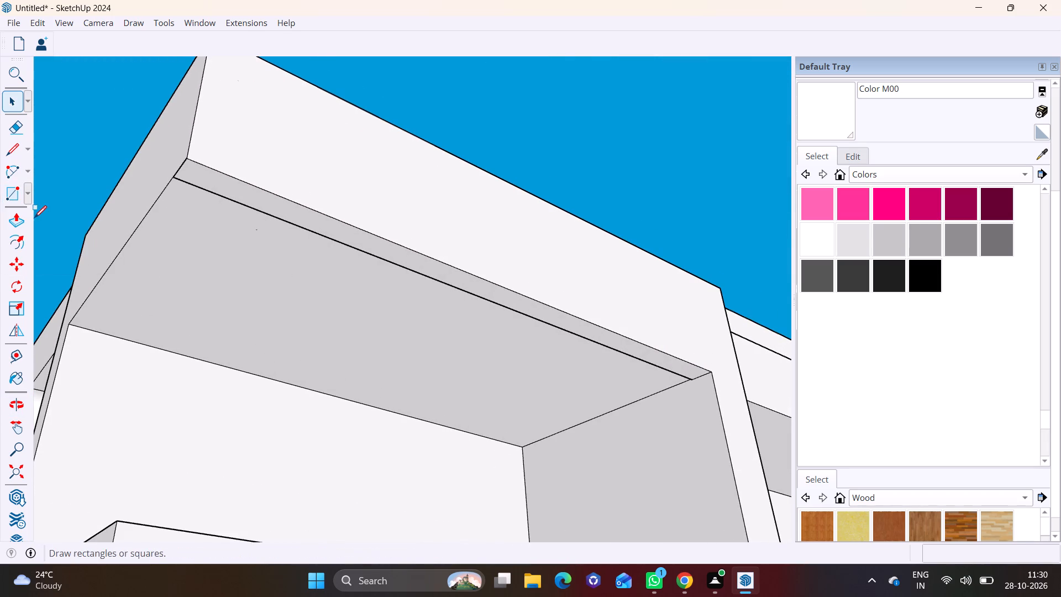
left_click(157, 310)
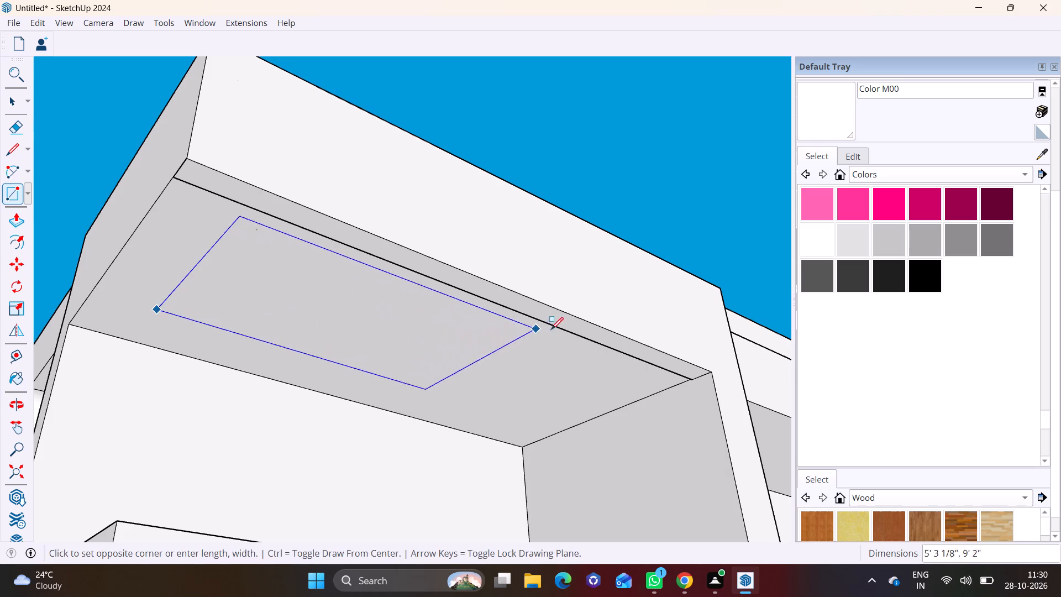
left_click(617, 373)
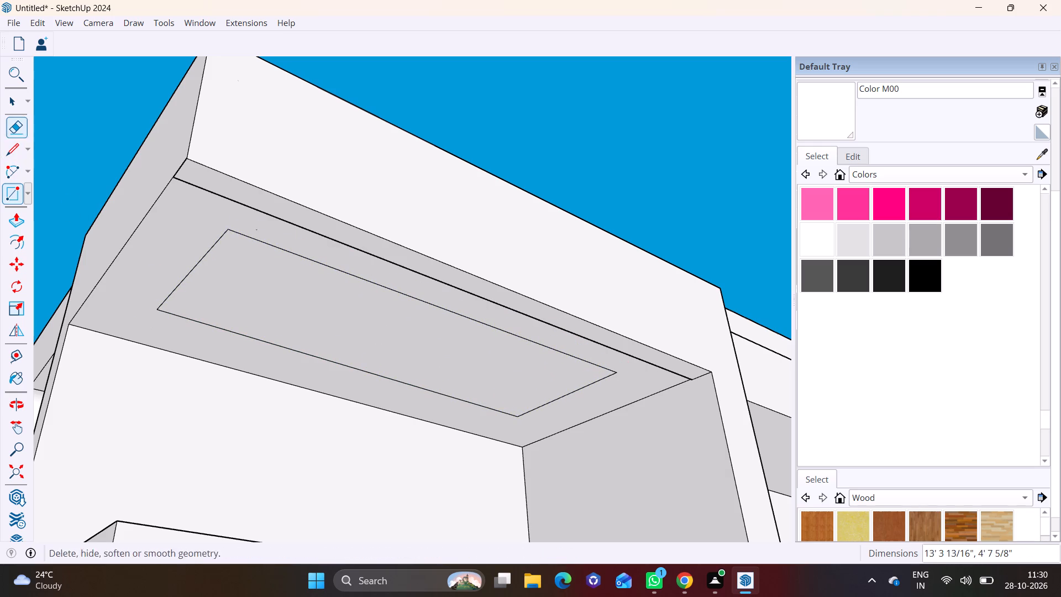
Push/Pull the new rectangle on the projection's underside downward about 3 11/16" to form a ceiling panel.
left_click(17, 109)
left_click(296, 303)
left_click(10, 216)
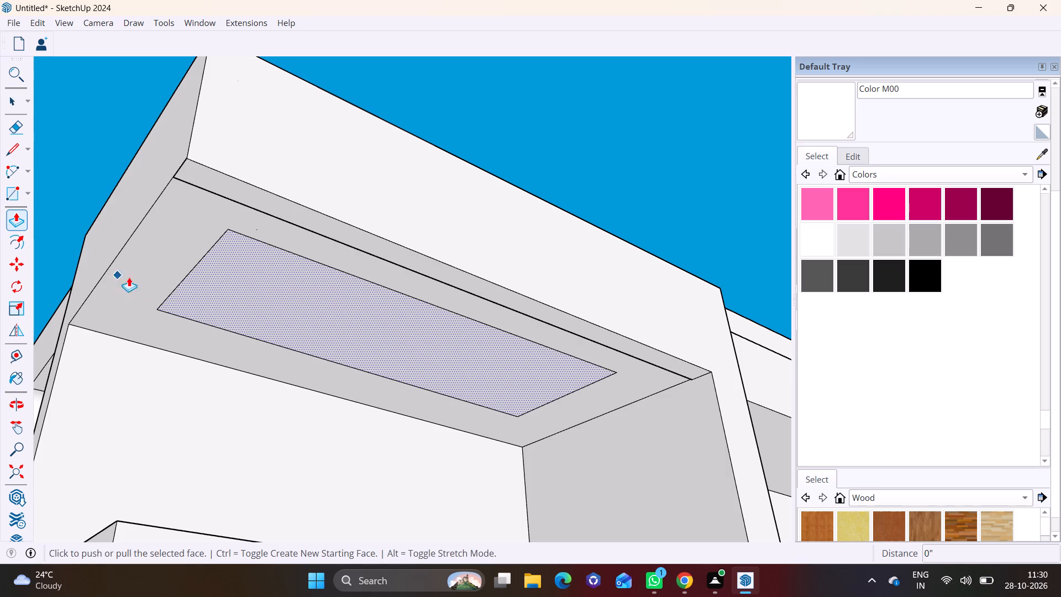
left_click(249, 266)
left_click(248, 276)
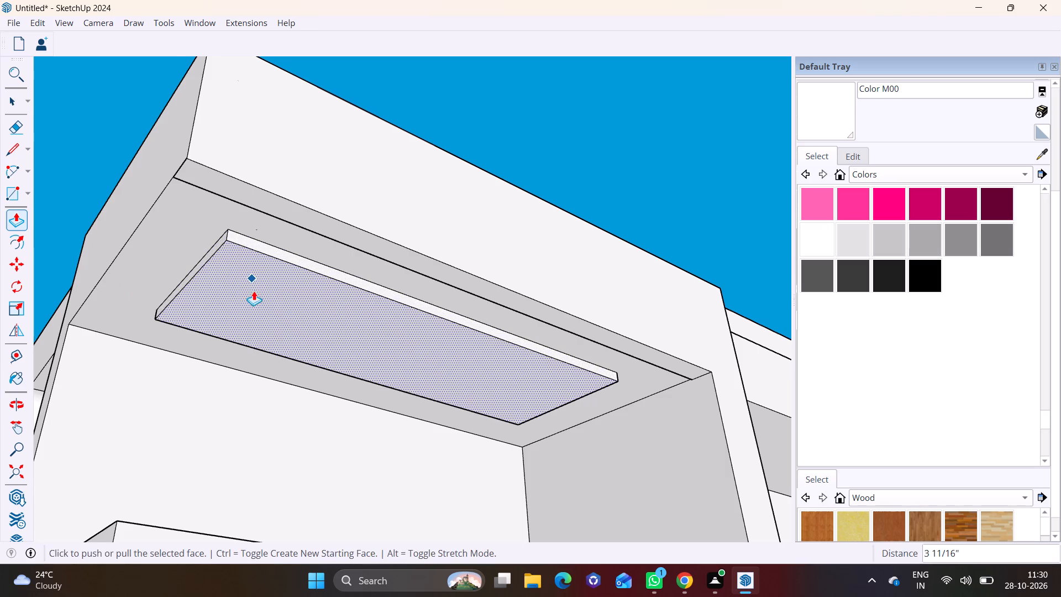
Paint the ceiling panel's bottom, long front side and rounded-frame-side end with Wood Cherry Original.
scroll(254, 300, "down", 2)
middle_click_drag(251, 322, 219, 469)
scroll(245, 434, "down", 2)
middle_click_drag(216, 394, 246, 276)
scroll(272, 338, "up", 2)
left_click(892, 523)
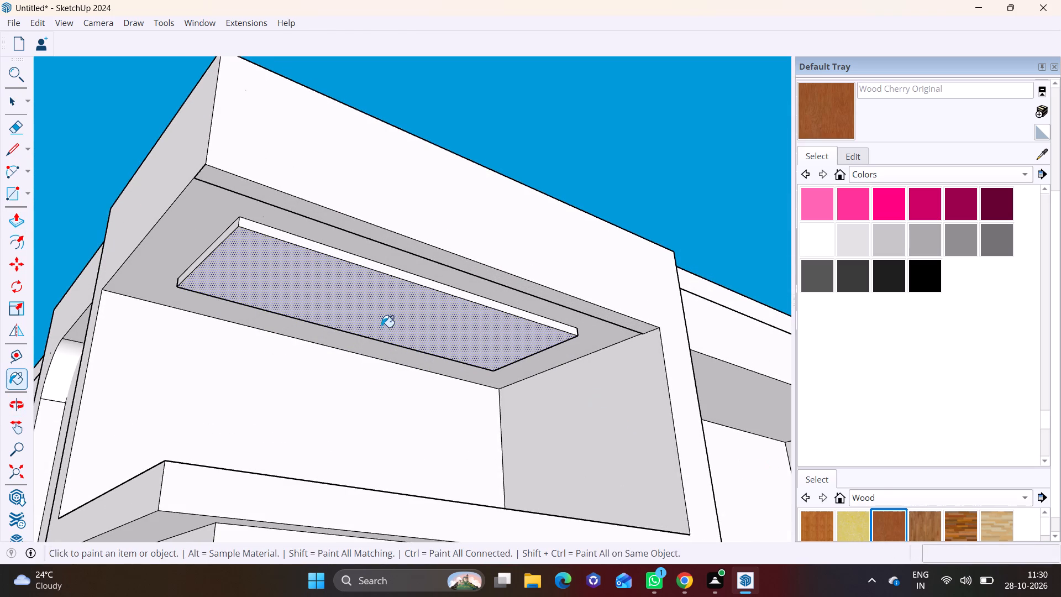
left_click(381, 327)
left_click(360, 261)
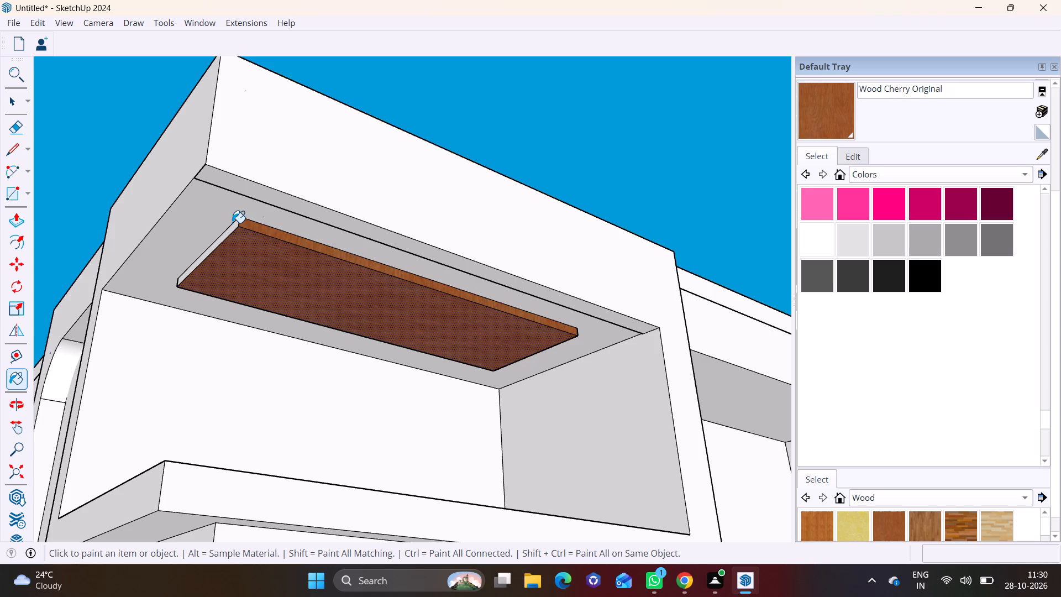
left_click(233, 227)
Paint the ceiling panel's inner end and long back side with Wood Cherry Original.
middle_click_drag(348, 319, 159, 347)
scroll(687, 313, "up", 3)
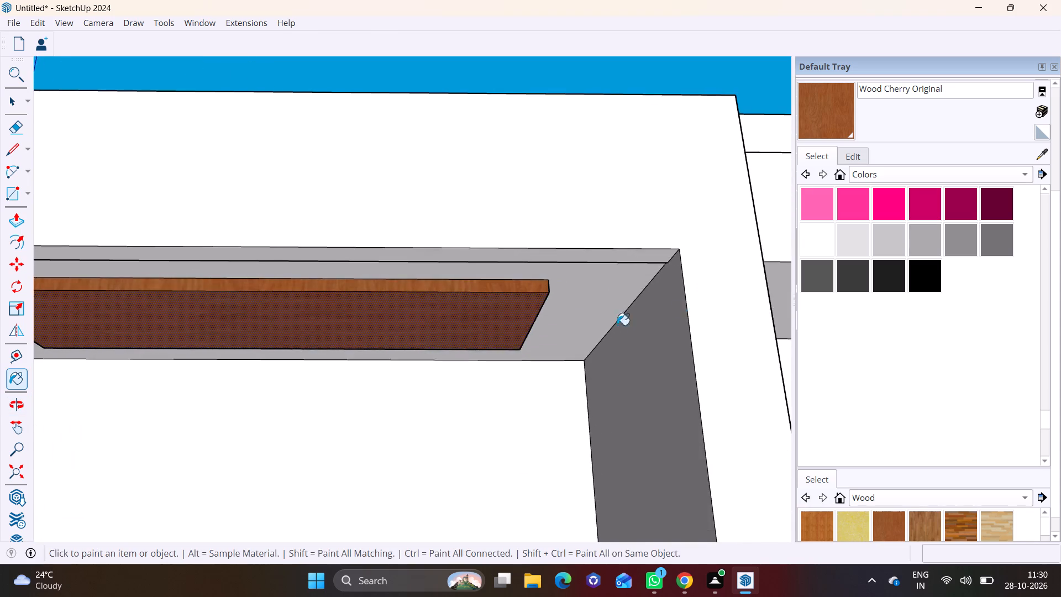
scroll(617, 325, "up", 4)
middle_click_drag(558, 307, 395, 325)
left_click(194, 328)
scroll(193, 329, "down", 1)
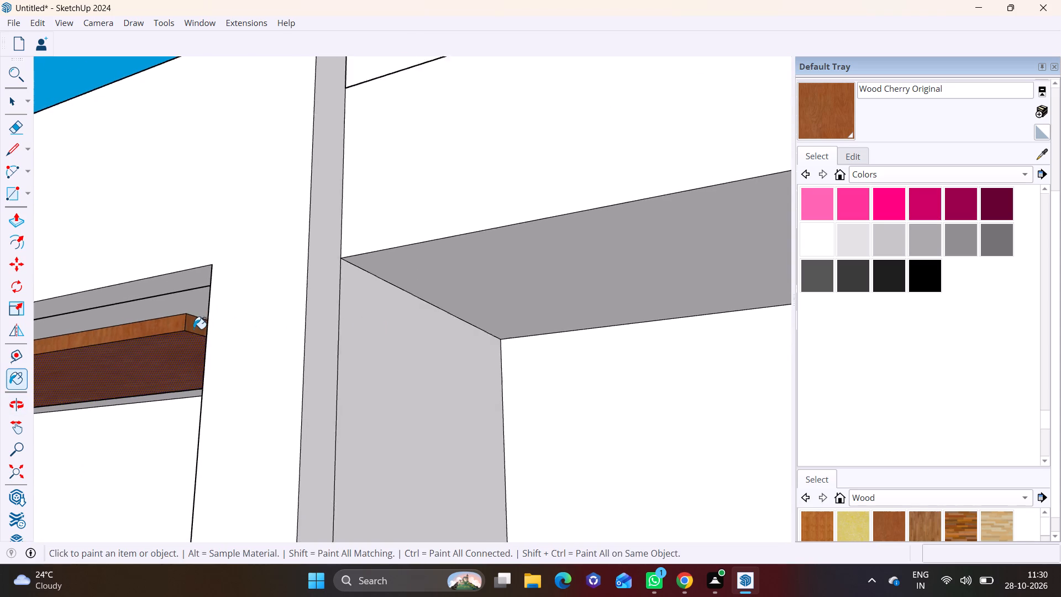
scroll(193, 329, "down", 6)
middle_click_drag(64, 357, 360, 389)
middle_click_drag(121, 374, 647, 404)
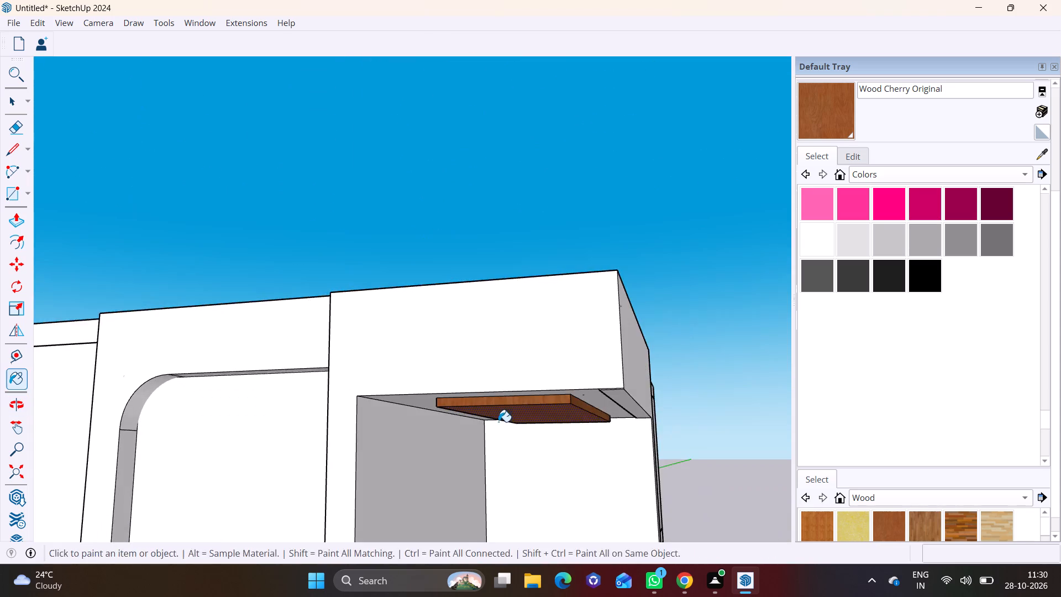
middle_click_drag(516, 422, 668, 418)
scroll(523, 390, "up", 6)
left_click(545, 410)
scroll(537, 417, "down", 2)
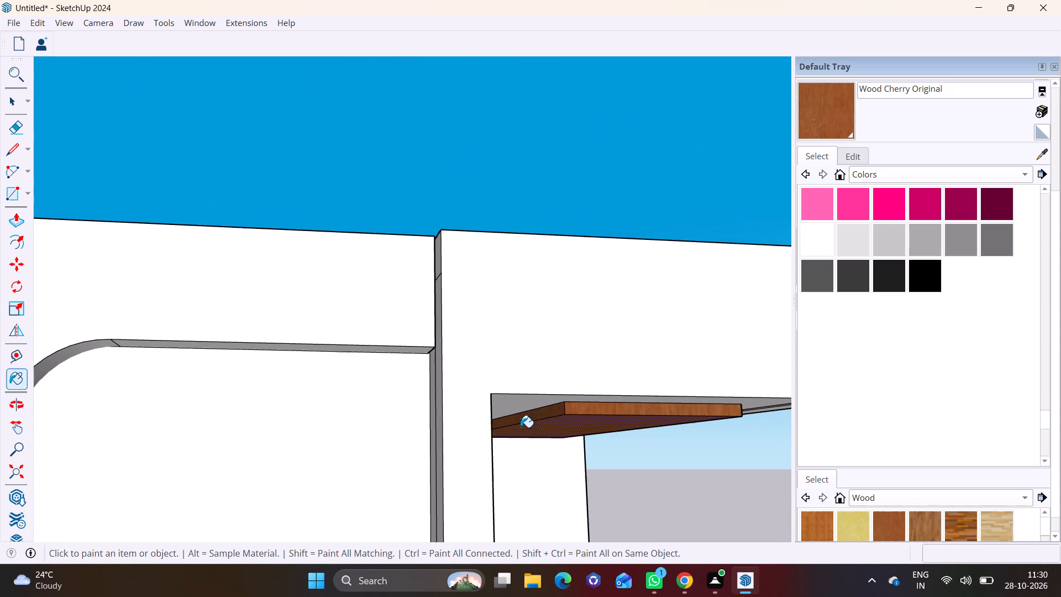
key("space")
left_click(411, 213)
Push/Pull the wood panel's long back side about 1' 5 5/8" toward the corner opening's back wall.
middle_click_drag(515, 342, 220, 340)
scroll(602, 413, "down", 3)
middle_click_drag(554, 399, 500, 363, "shift")
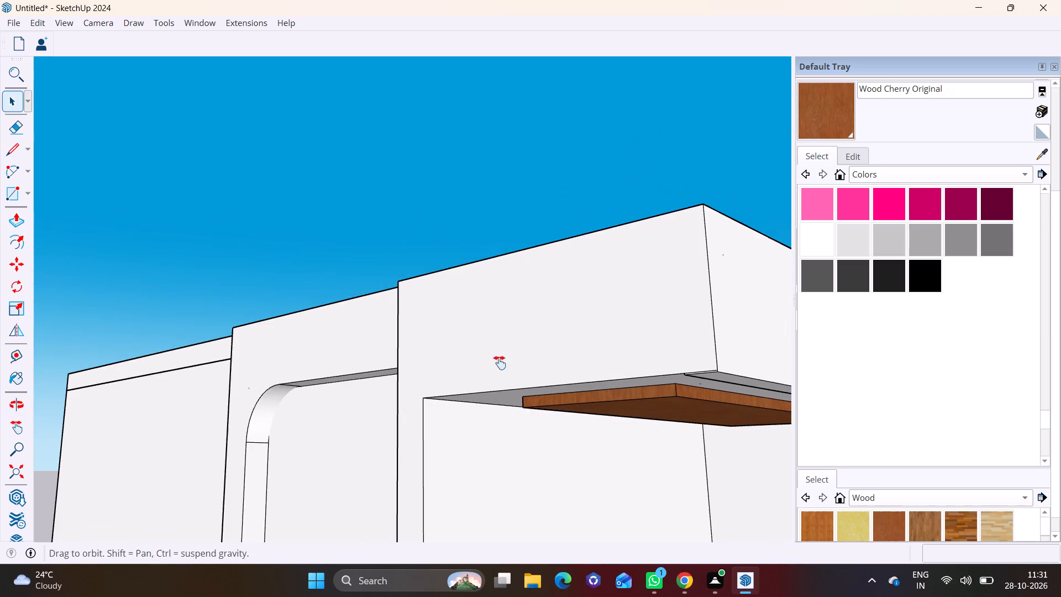
middle_click_drag(500, 363, 214, 292, "shift")
middle_click_drag(302, 278, 477, 276)
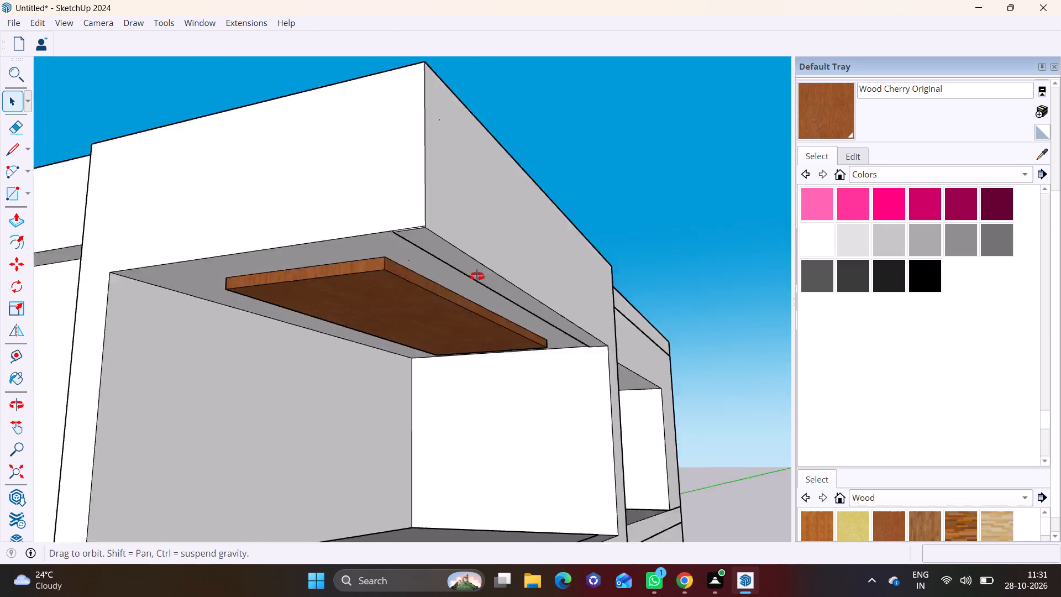
middle_click_drag(477, 276, 663, 268)
scroll(429, 247, "up", 5)
left_click(399, 286)
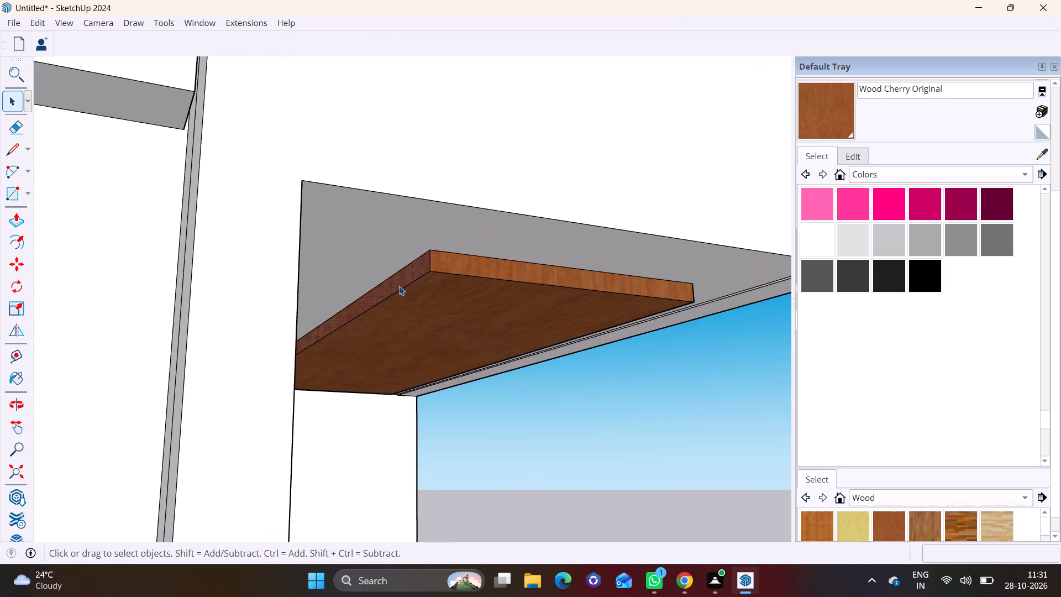
left_click(9, 217)
middle_click_drag(401, 298, 367, 296)
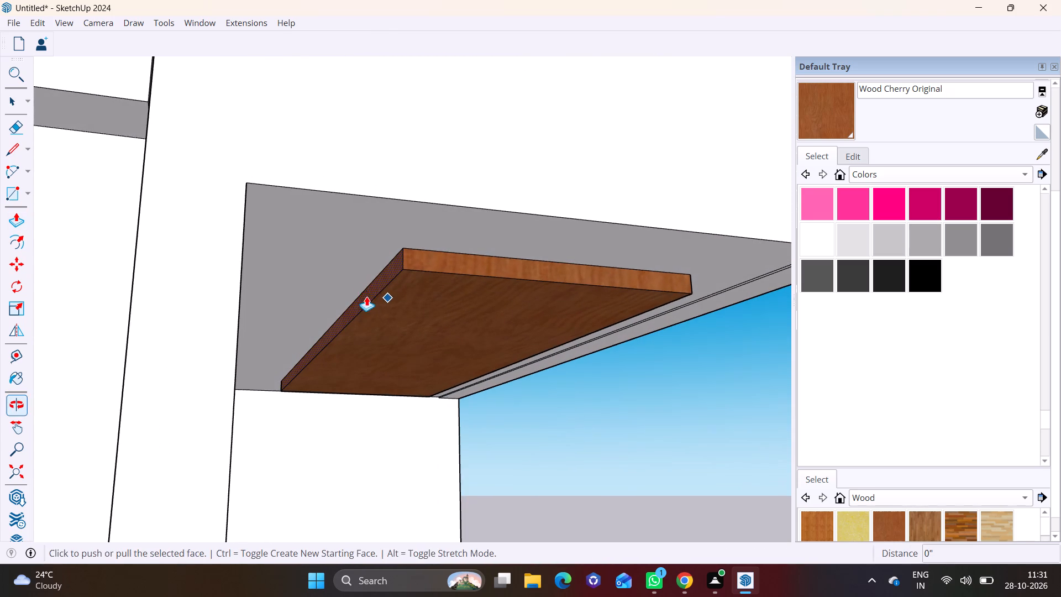
left_click(392, 277)
left_click(291, 269)
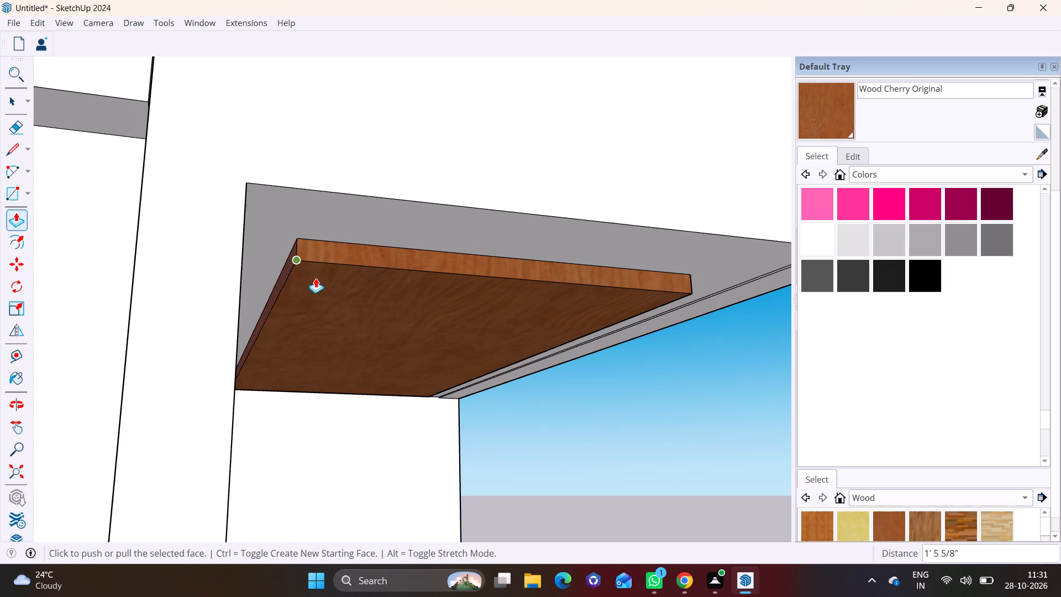
Push/Pull the wood panel's inner end about 1' 3 1/8" toward the corner opening's inner side wall.
scroll(465, 286, "up", 1)
middle_click_drag(465, 284, 217, 227)
scroll(523, 250, "down", 6)
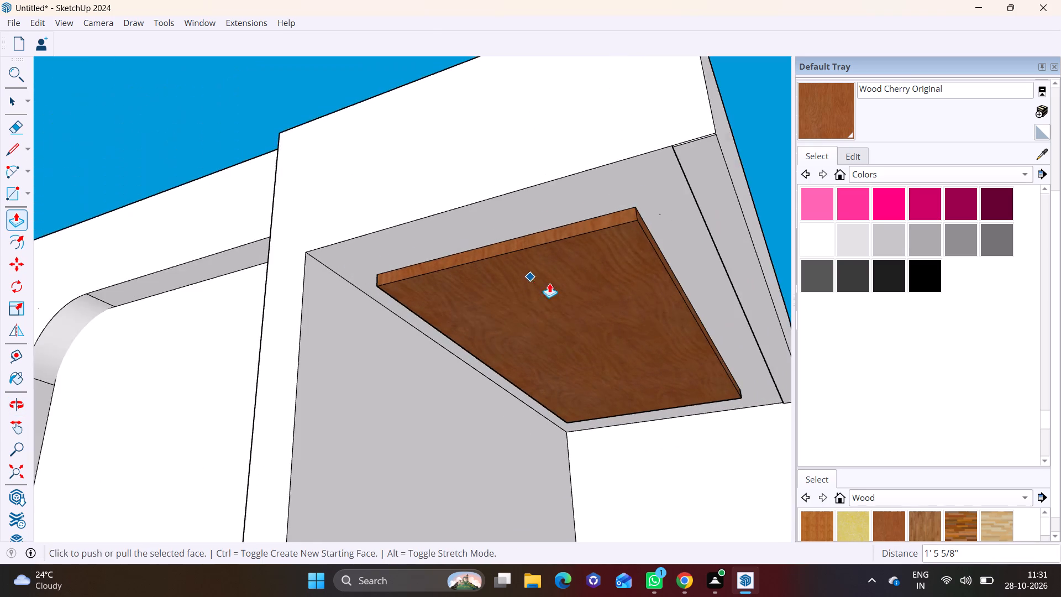
middle_click_drag(618, 287, 450, 277, "shift")
middle_click_drag(350, 301, 279, 301)
middle_click_drag(625, 332, 284, 340)
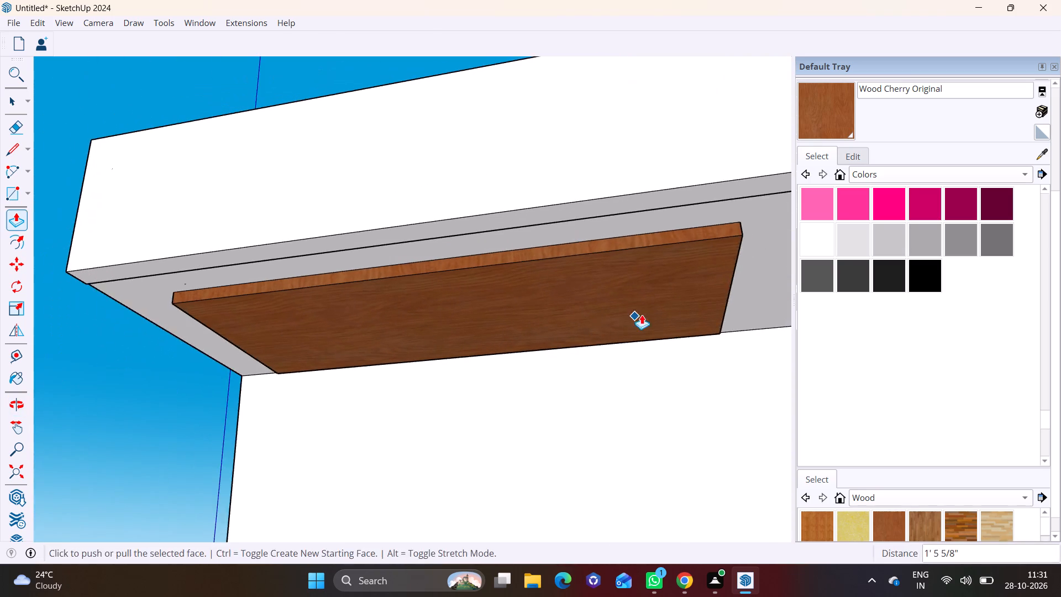
middle_click_drag(634, 315, 436, 318, "shift")
scroll(534, 273, "up", 5)
middle_click_drag(505, 285, 428, 339)
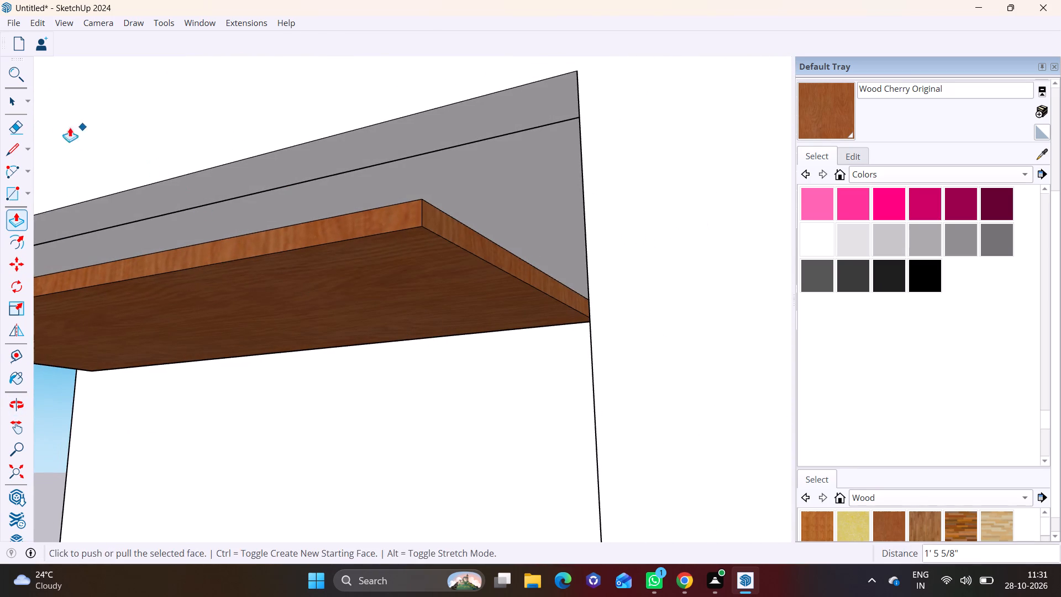
left_click(4, 103)
left_click(474, 236)
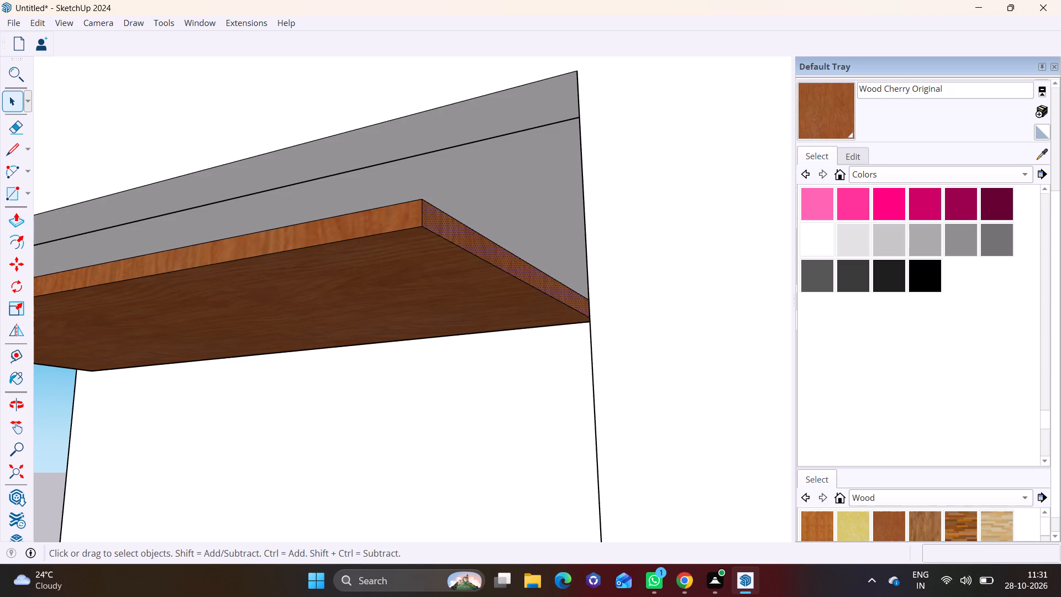
left_click(17, 214)
left_click(442, 227)
left_click(548, 207)
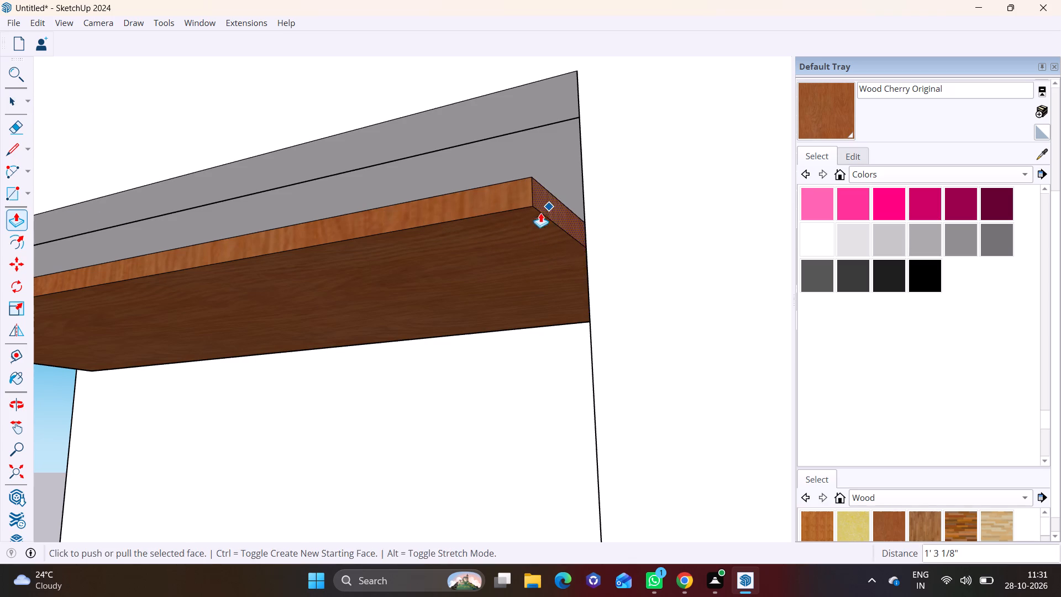
scroll(461, 205, "down", 6)
middle_click_drag(227, 270, 496, 262)
key("space")
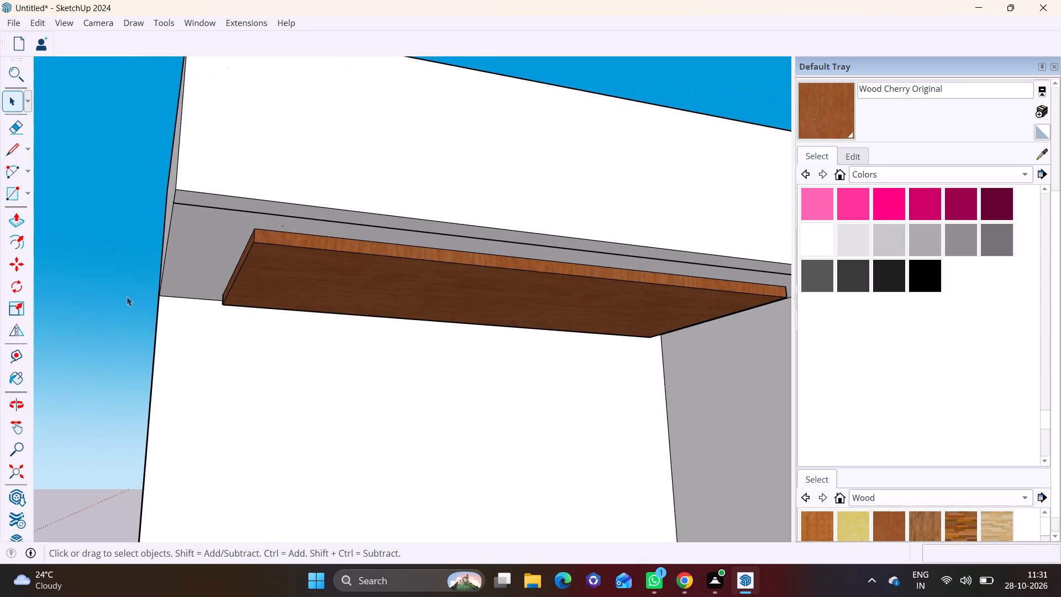
Draw a rectangle about 11 1/2" by 1' 3" on the wood ceiling panel's underside, near its outer corner end.
left_click(127, 296)
middle_click_drag(373, 340, 487, 391)
scroll(487, 391, "down", 3)
middle_click_drag(469, 381, 461, 379, "shift")
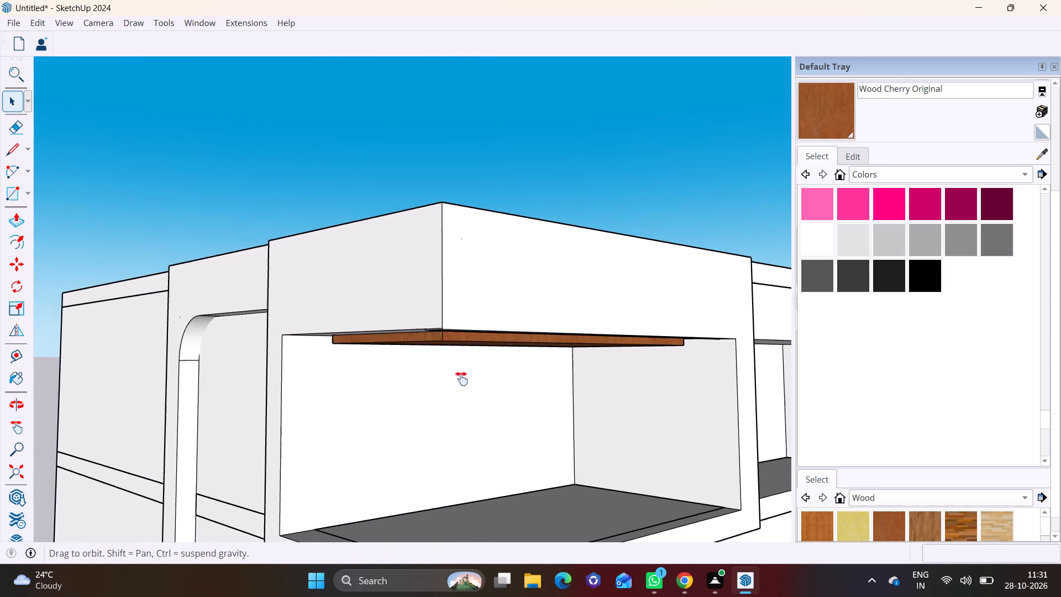
middle_click_drag(461, 379, 439, 348, "shift")
middle_click_drag(393, 321, 379, 192)
scroll(396, 219, "up", 3)
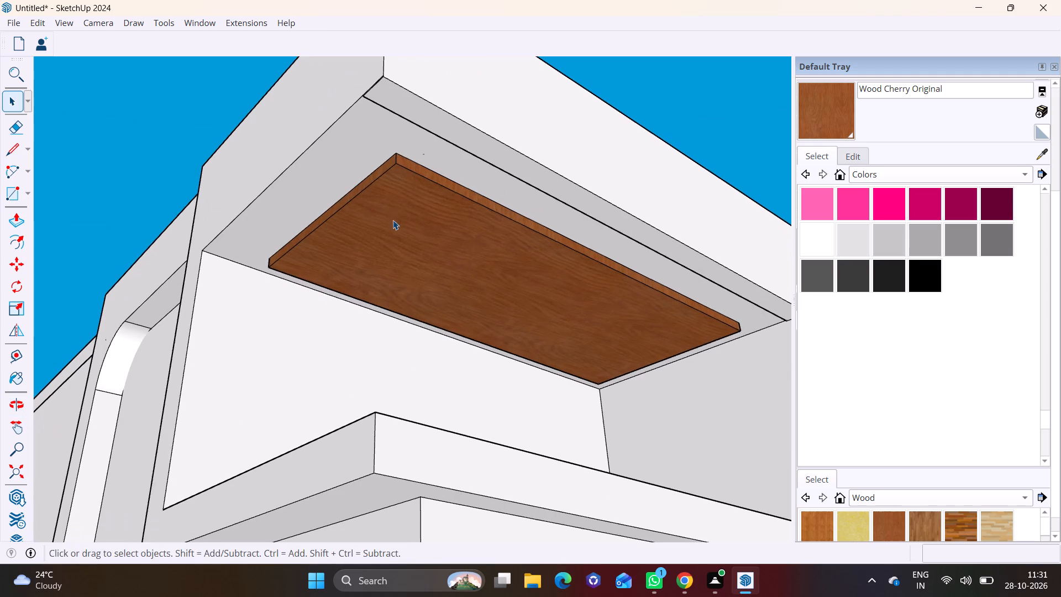
left_click(29, 195)
left_click(40, 210)
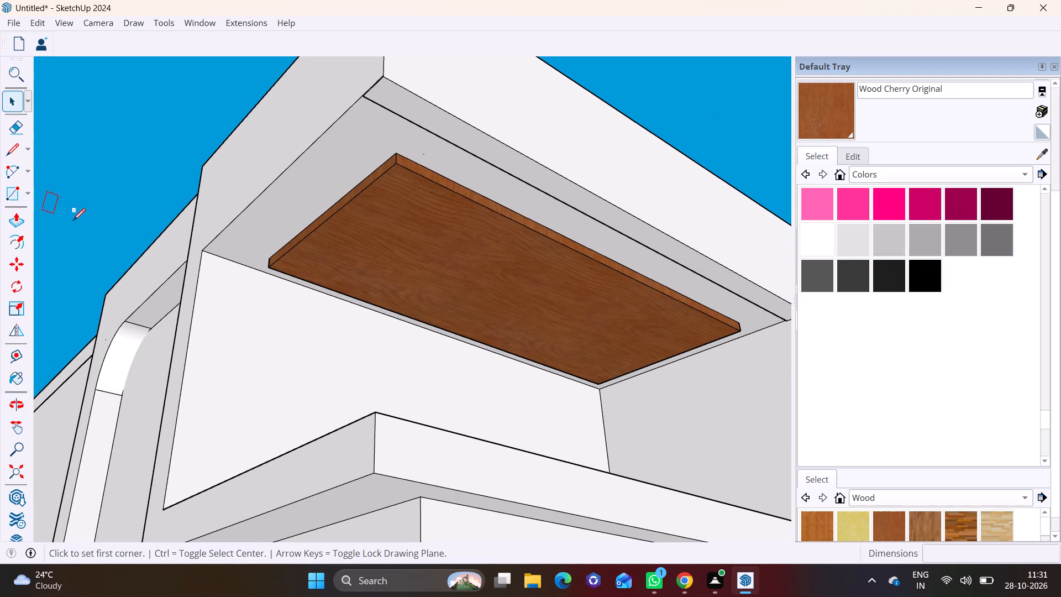
left_click(382, 219)
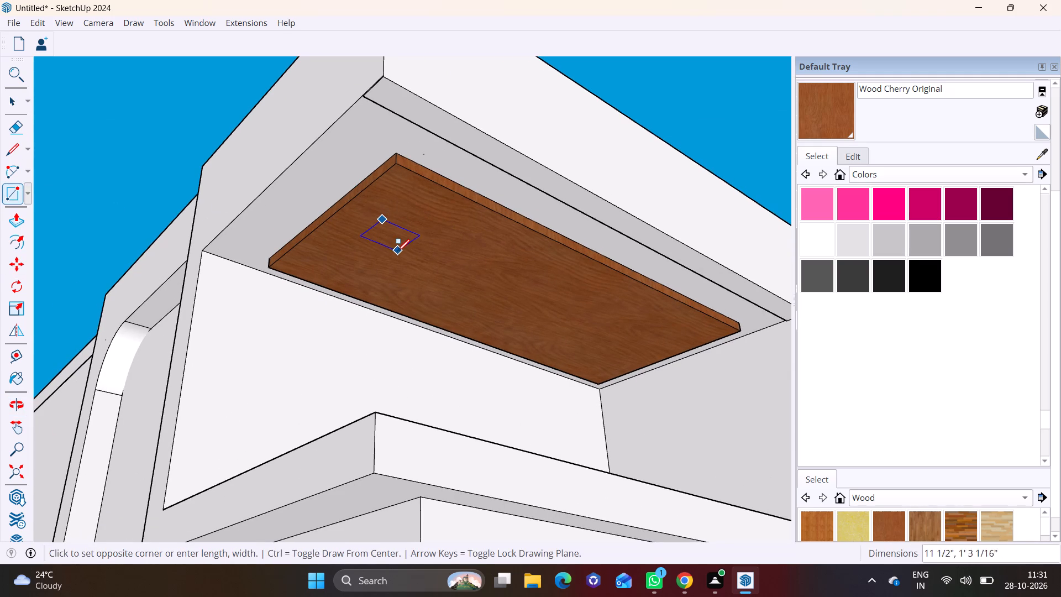
left_click(396, 252)
Push/Pull the small rectangle down from the wood panel to the corner opening's floor to form a column.
left_click(15, 104)
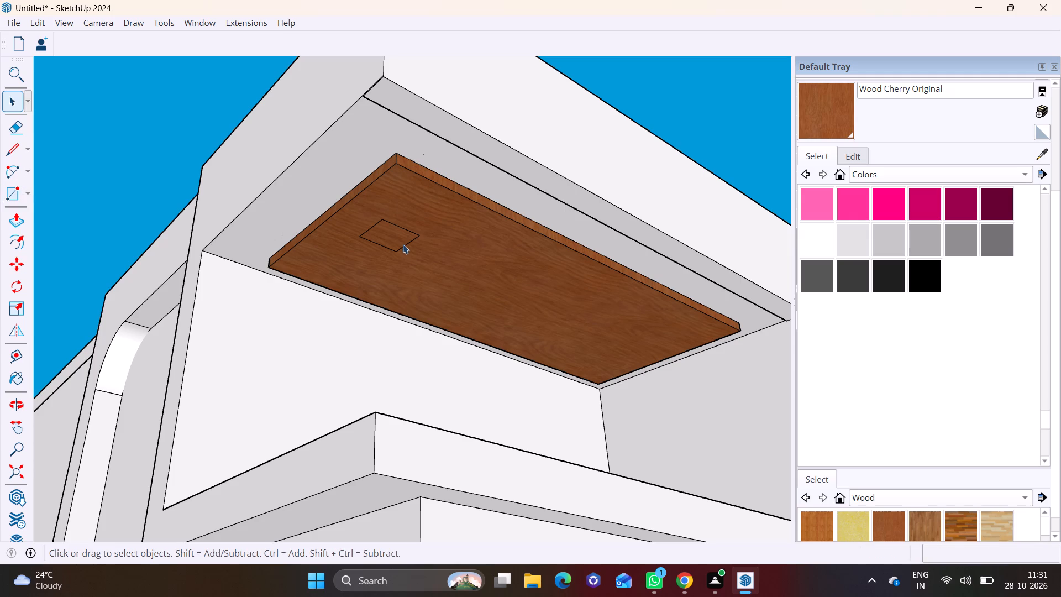
left_click(402, 243)
left_click(10, 220)
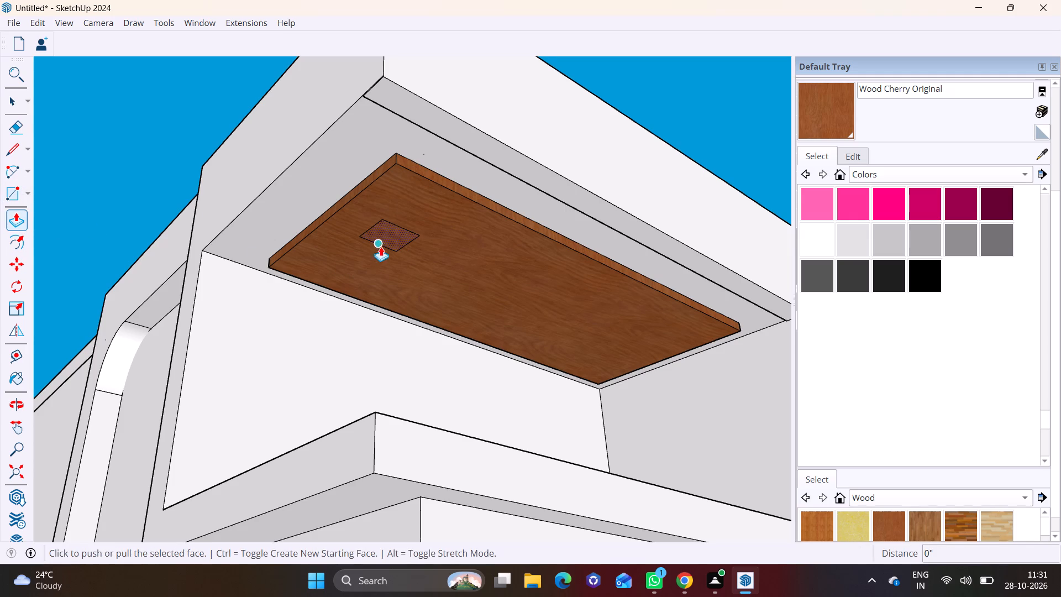
left_click(385, 239)
scroll(397, 316, "down", 5)
middle_click_drag(409, 320, 390, 442)
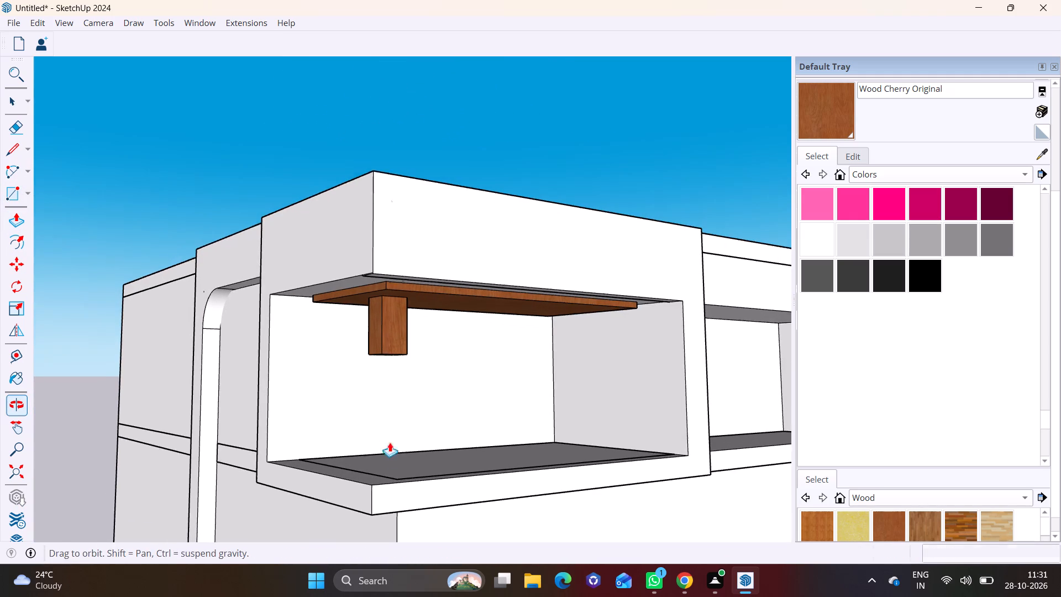
middle_click_drag(390, 442, 390, 441)
left_click(393, 481)
key("space")
Paint all four sides of the column with the white Color M00.
left_click(395, 384)
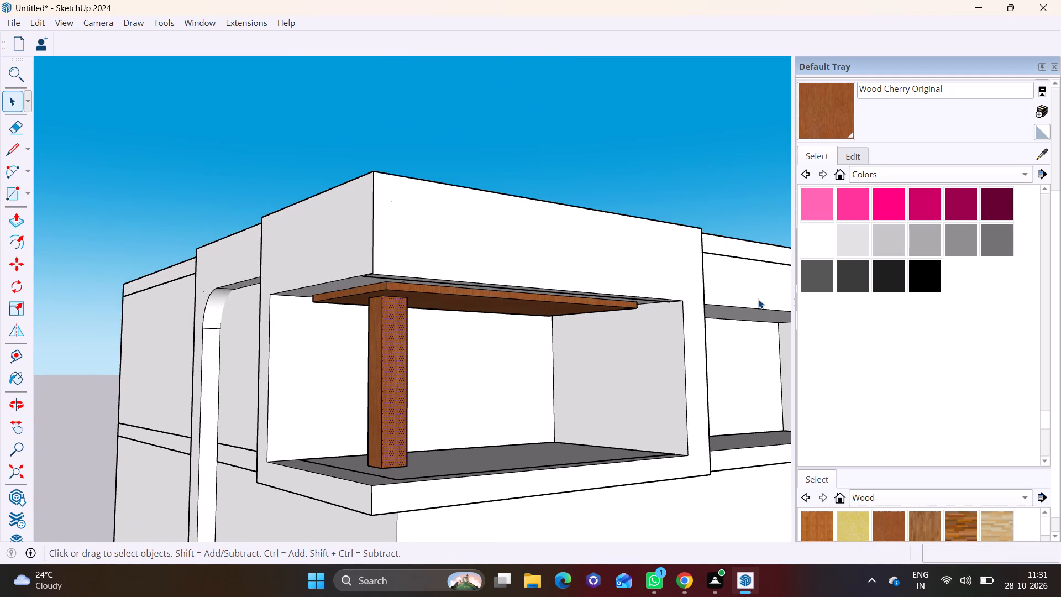
left_click(835, 237)
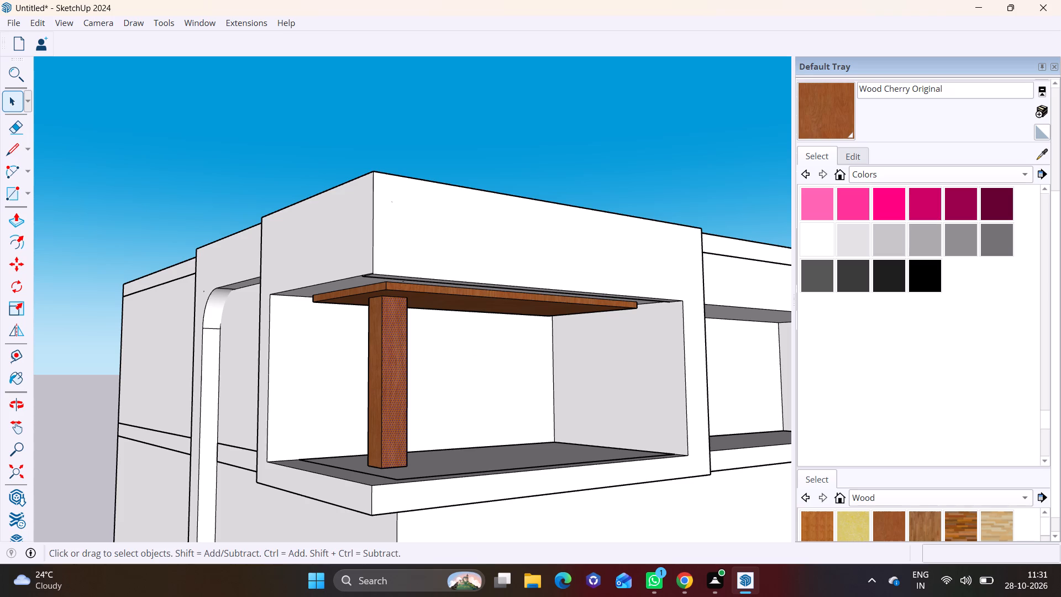
left_click(838, 238)
left_click(815, 240)
left_click(397, 366)
left_click(378, 365)
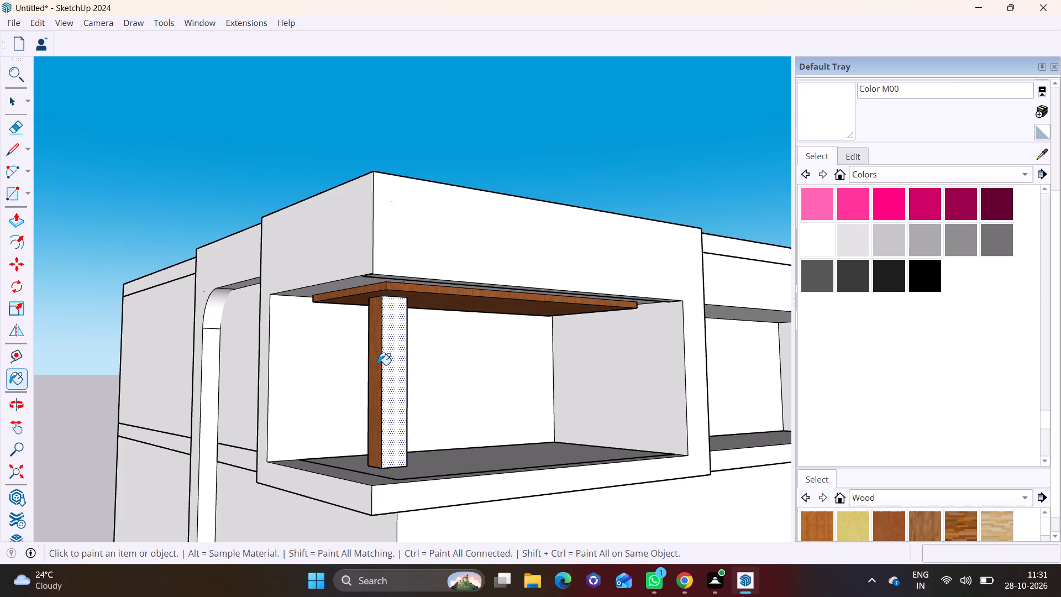
middle_click_drag(403, 362, 217, 371)
scroll(317, 371, "up", 4)
middle_click_drag(333, 388, 227, 406)
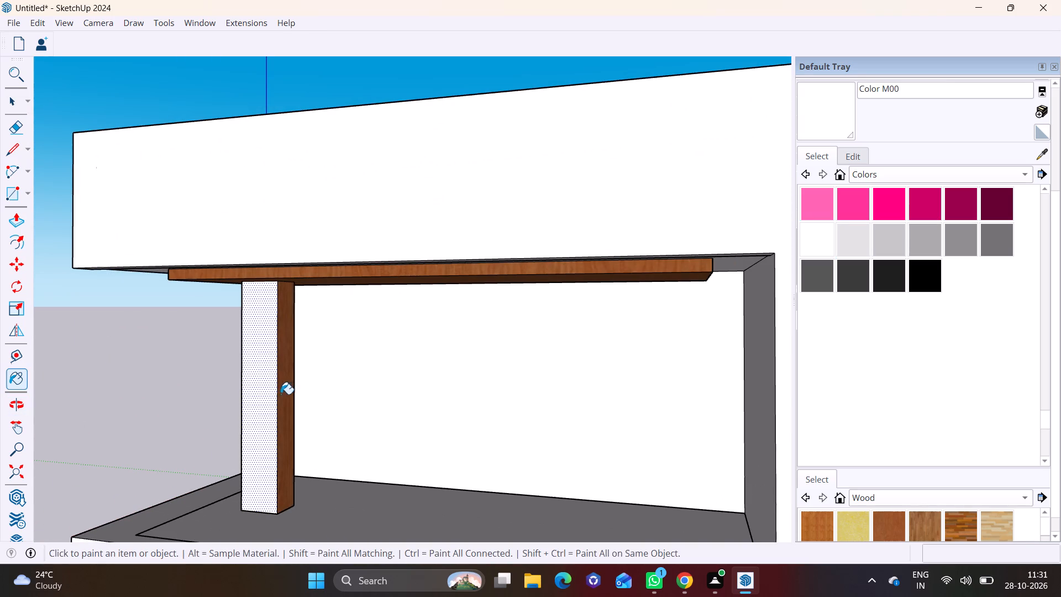
left_click(281, 394)
middle_click_drag(233, 391, 611, 431)
middle_click_drag(538, 421, 808, 412)
scroll(661, 405, "up", 3)
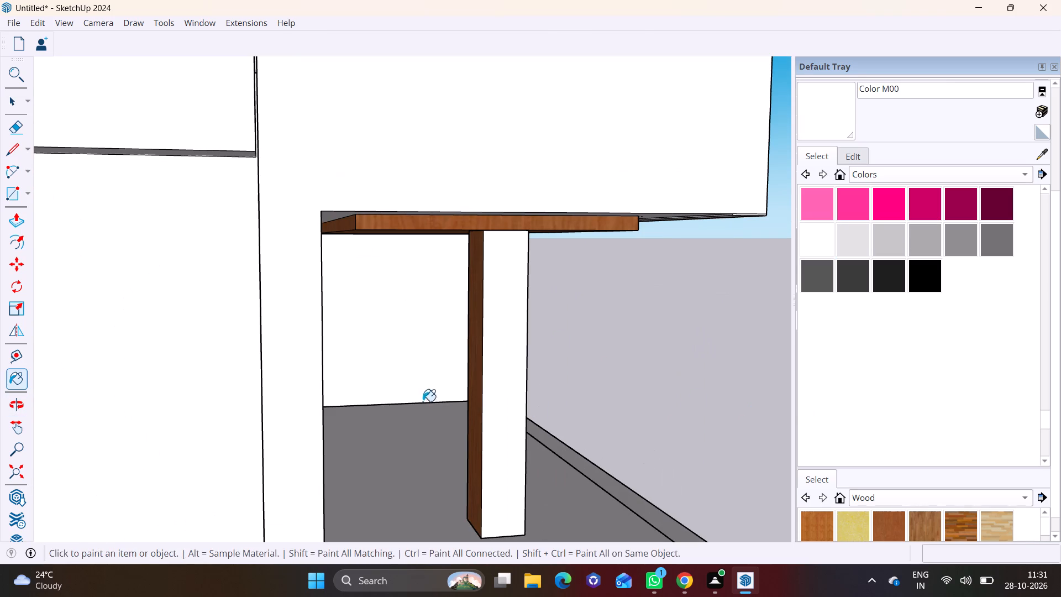
left_click(475, 385)
key("space")
left_click(661, 383)
Draw a large rectangle on the corner opening's inner side wall, leaving a border on all sides.
scroll(665, 386, "down", 7)
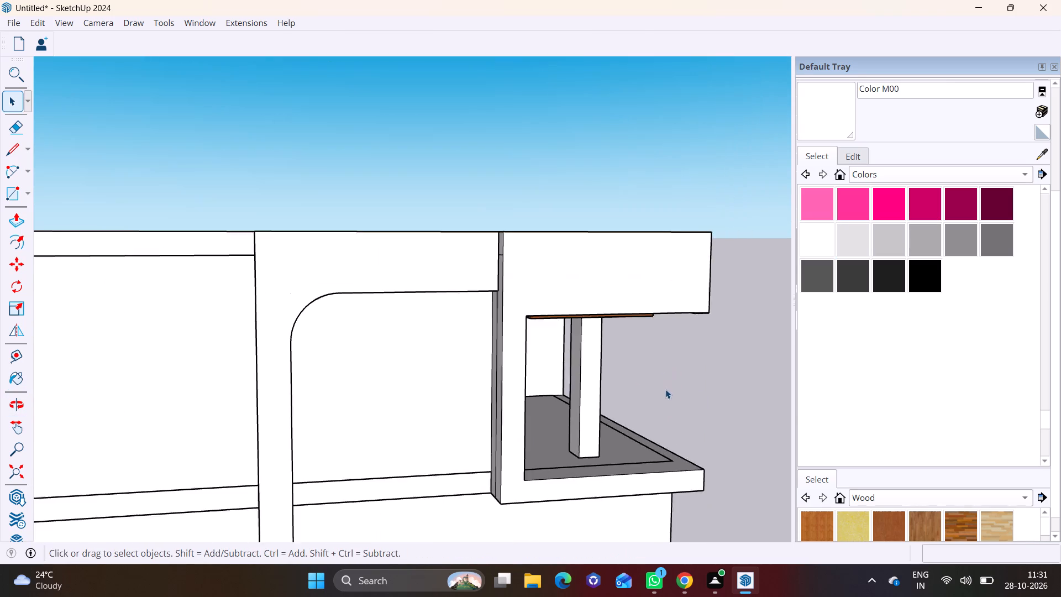
scroll(665, 389, "down", 3)
middle_click_drag(643, 404, 316, 364)
scroll(482, 364, "down", 4)
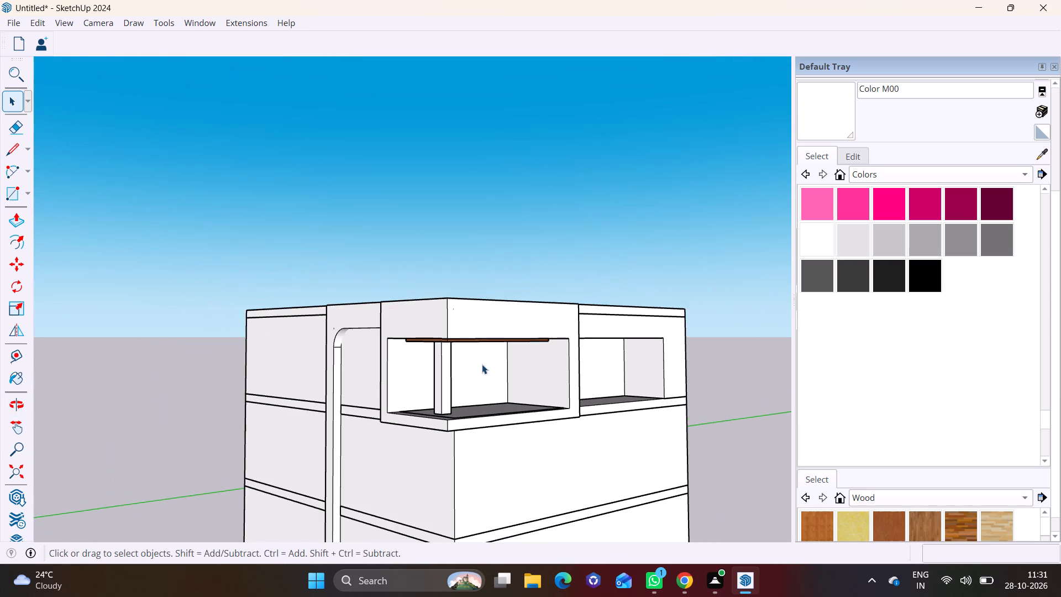
middle_click_drag(482, 363, 346, 374, "shift")
scroll(422, 390, "up", 2)
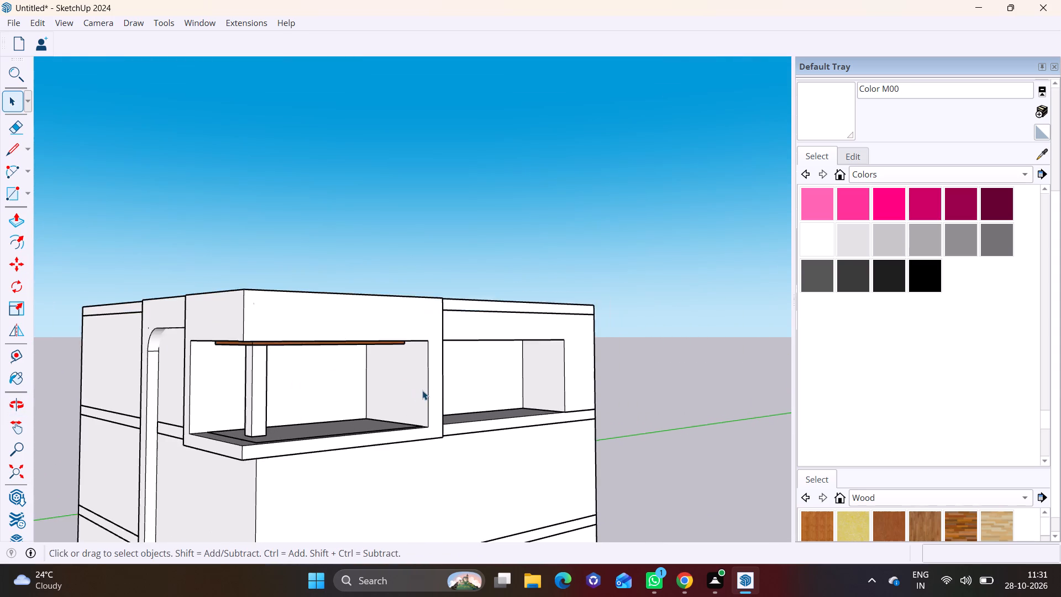
scroll(422, 390, "up", 8)
middle_click_drag(427, 390, 541, 383)
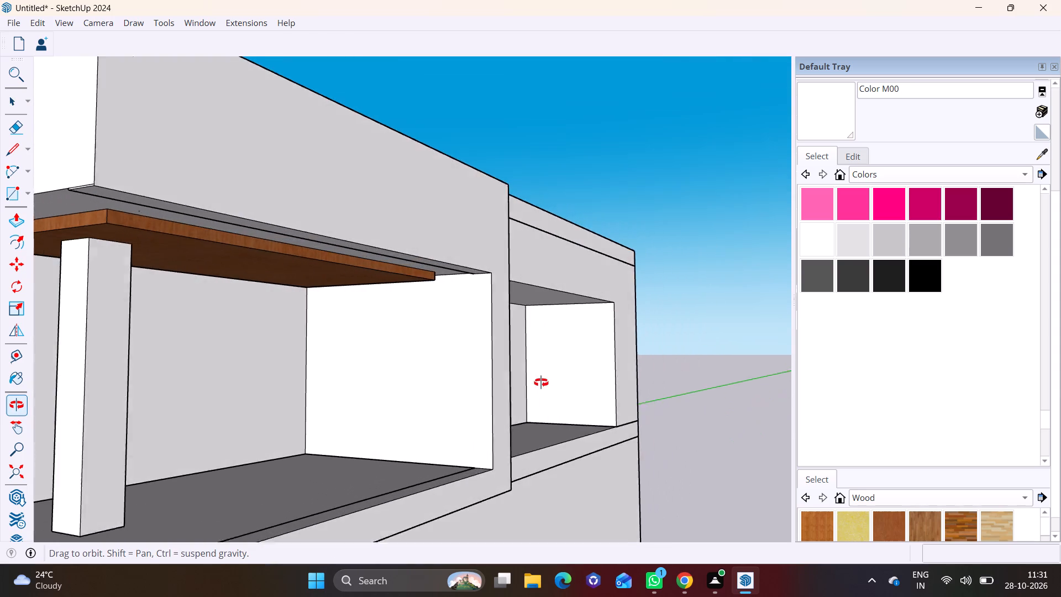
middle_click_drag(541, 383, 548, 367)
left_click(28, 188)
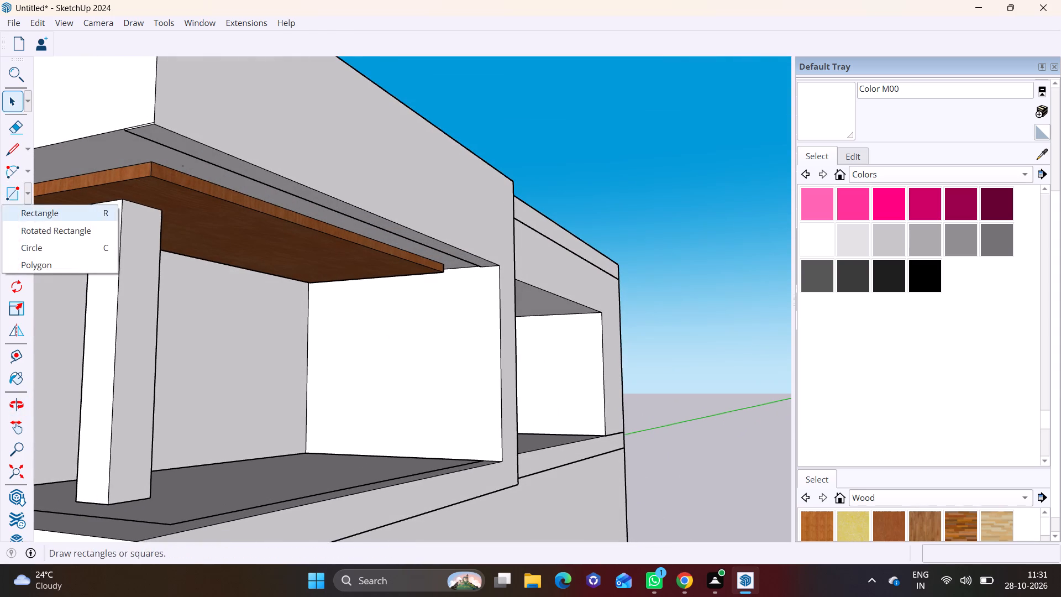
left_click(29, 215)
middle_click_drag(343, 389, 310, 404, "shift")
scroll(316, 415, "up", 3)
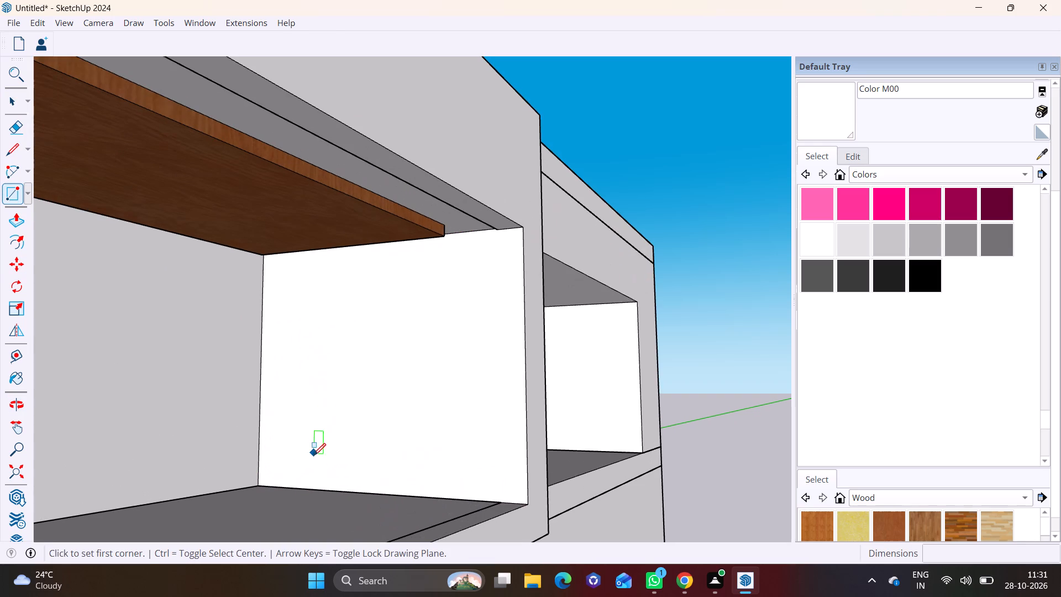
left_click(301, 457)
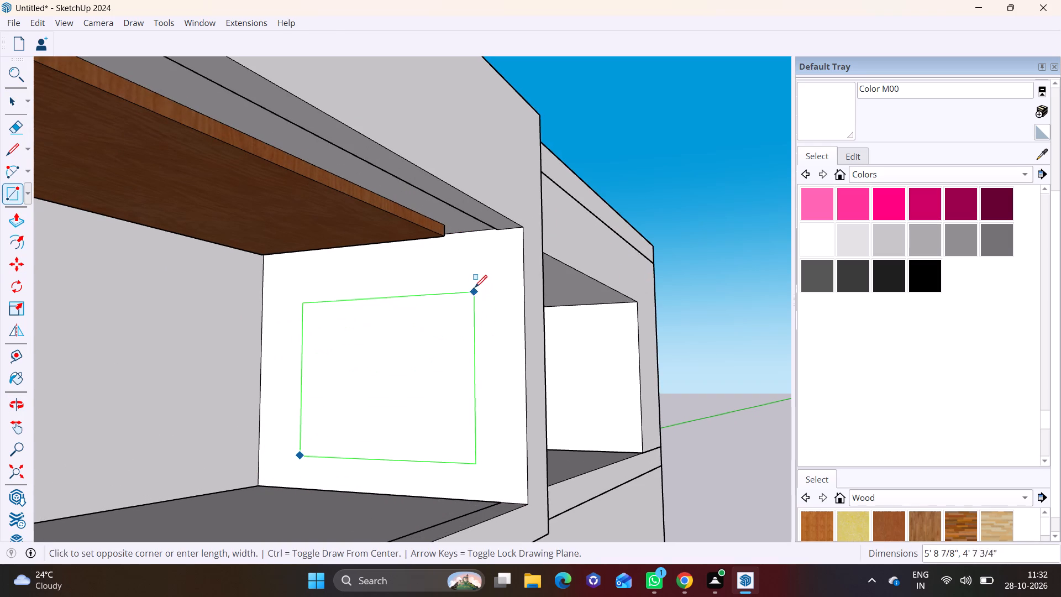
left_click(476, 271)
key("space")
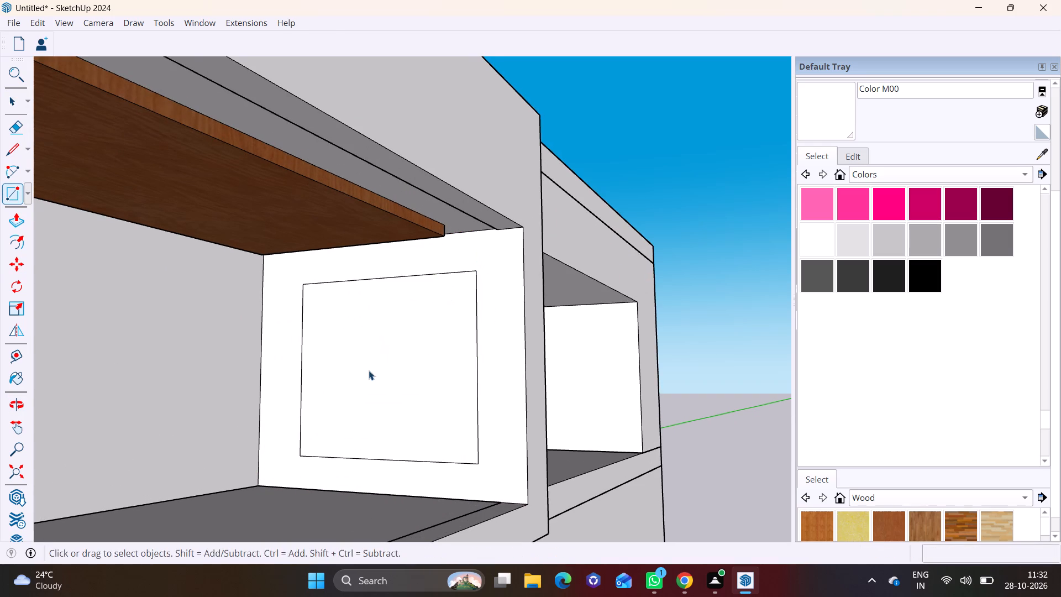
Push/Pull the side-wall rectangle a few inches into the wall to form a shallow recess.
middle_click_drag(369, 371, 309, 423)
key("space")
left_click(384, 393)
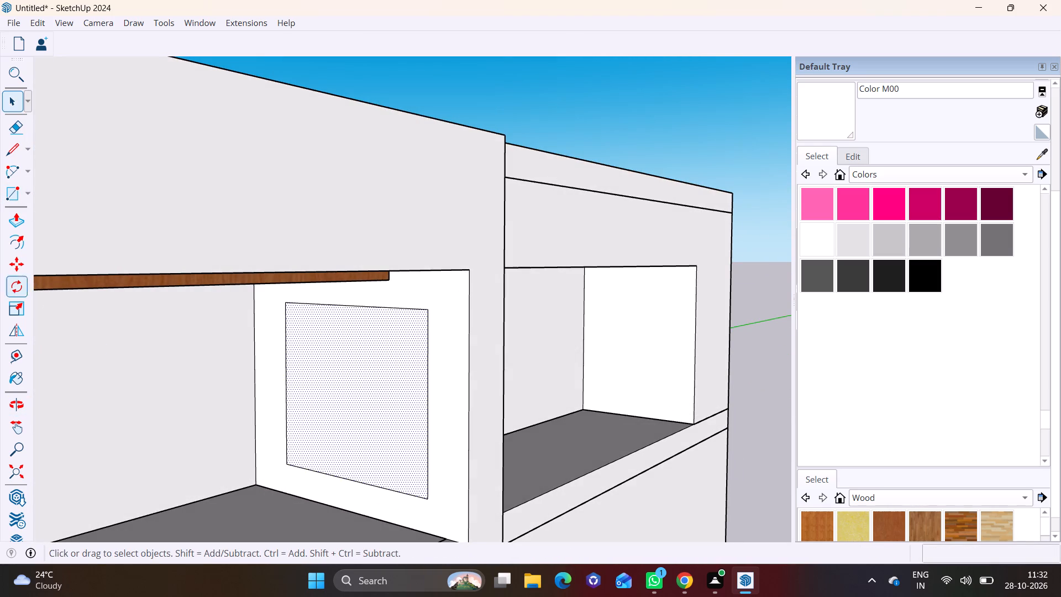
left_click(15, 224)
left_click(340, 378)
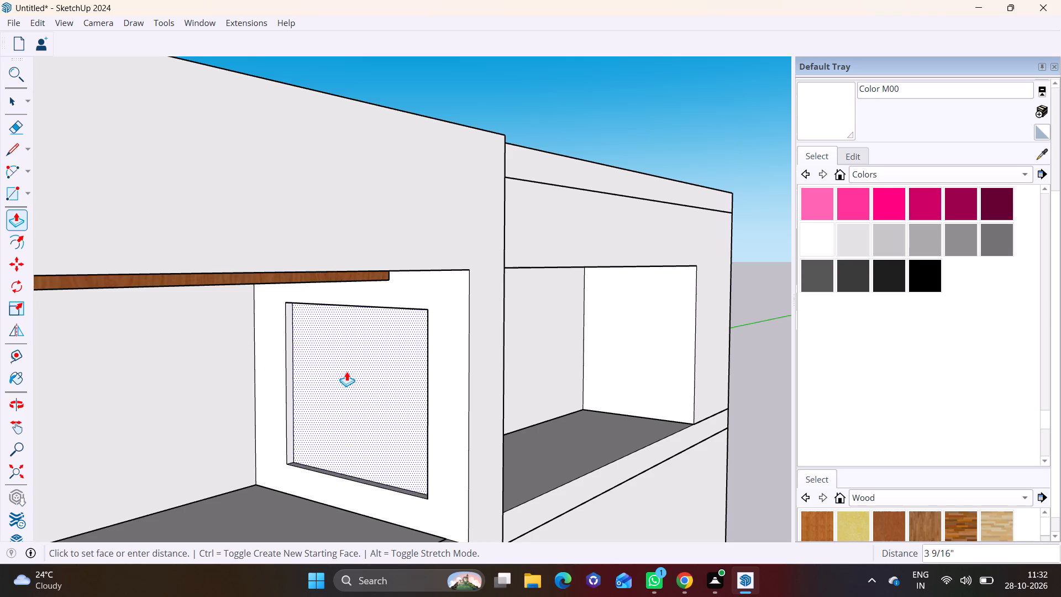
left_click(351, 367)
key("space")
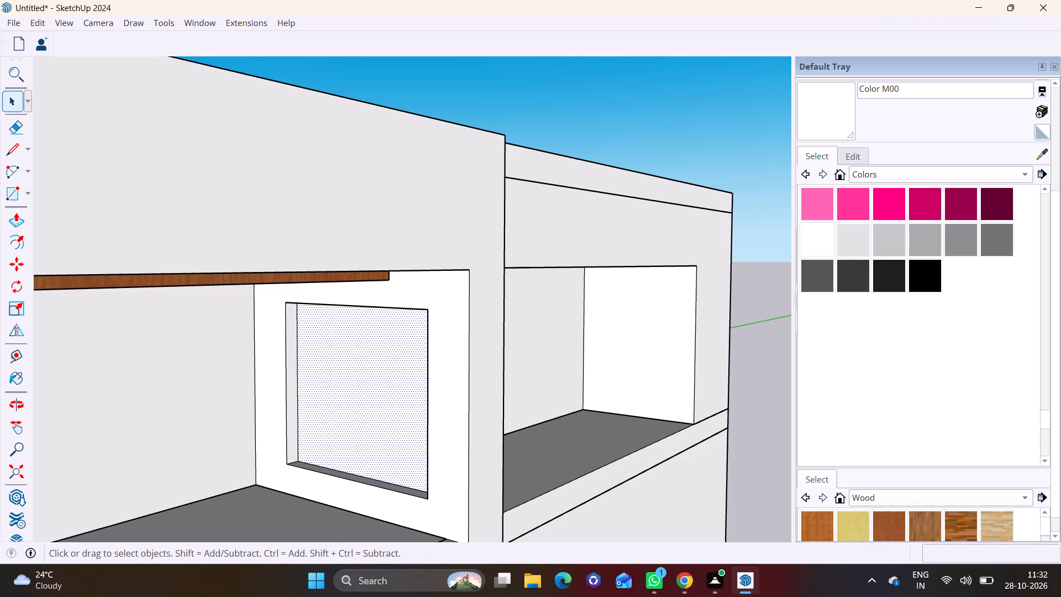
Paint the side-wall recess's back face and its four edge faces with Wood Cherry Original.
left_click(895, 528)
left_click(389, 395)
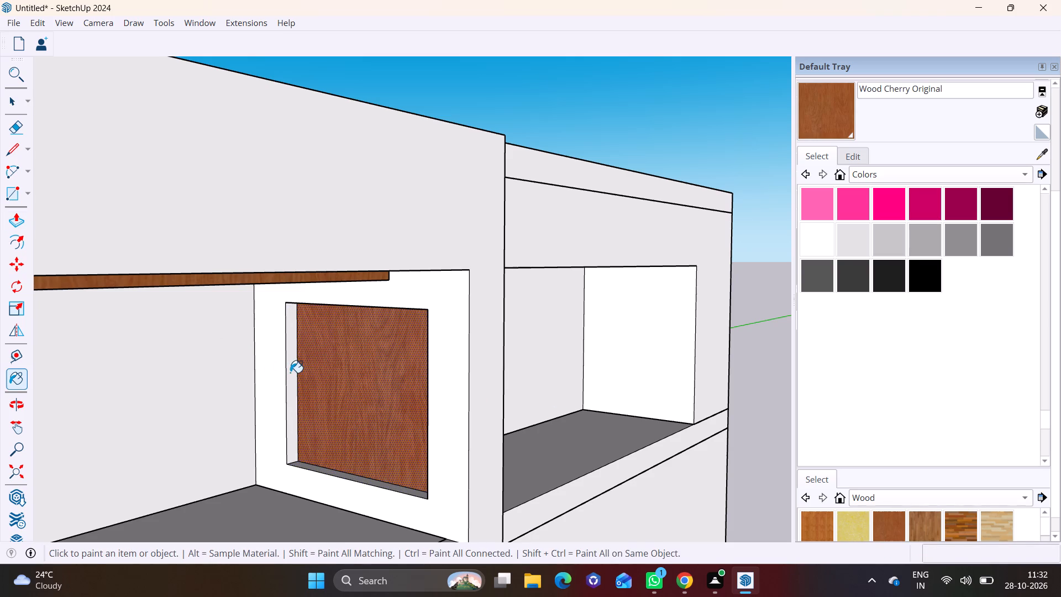
left_click(290, 373)
left_click(345, 476)
middle_click_drag(363, 407, 407, 227)
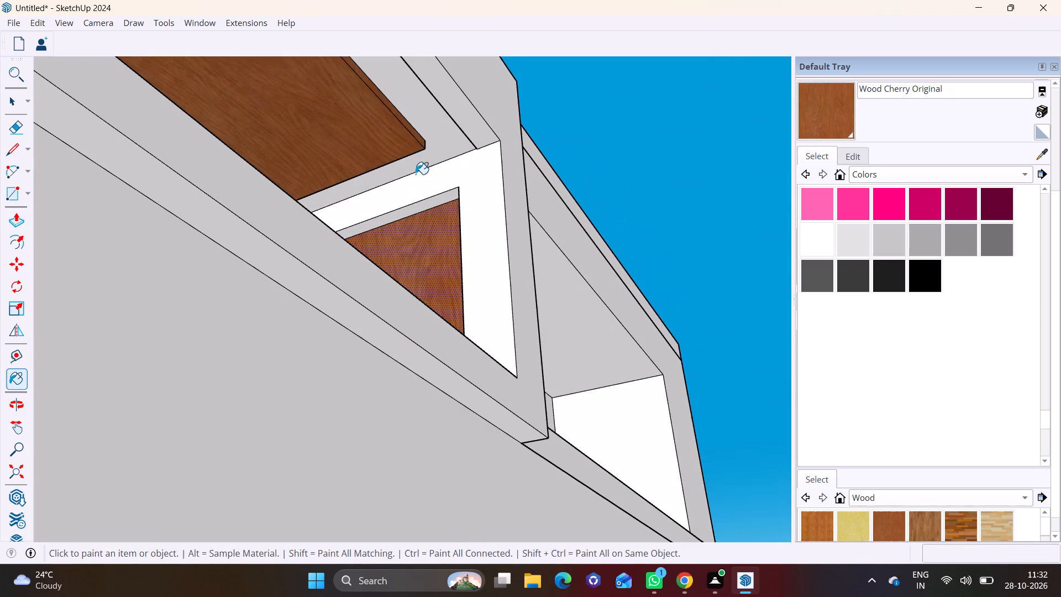
left_click(434, 205)
middle_click_drag(438, 228, 609, 339)
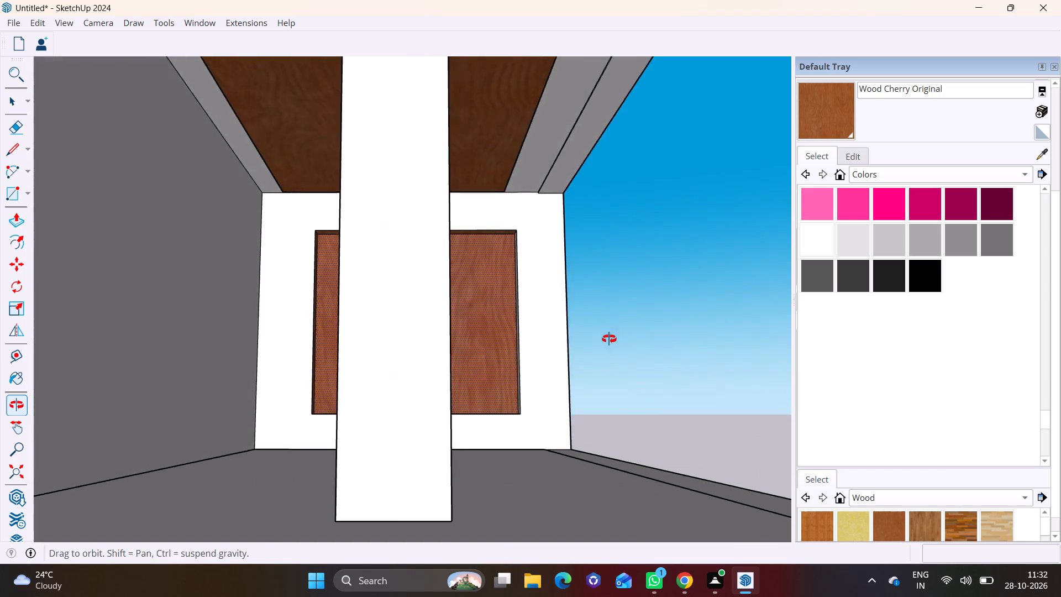
middle_click_drag(609, 339, 660, 362)
scroll(550, 352, "up", 3)
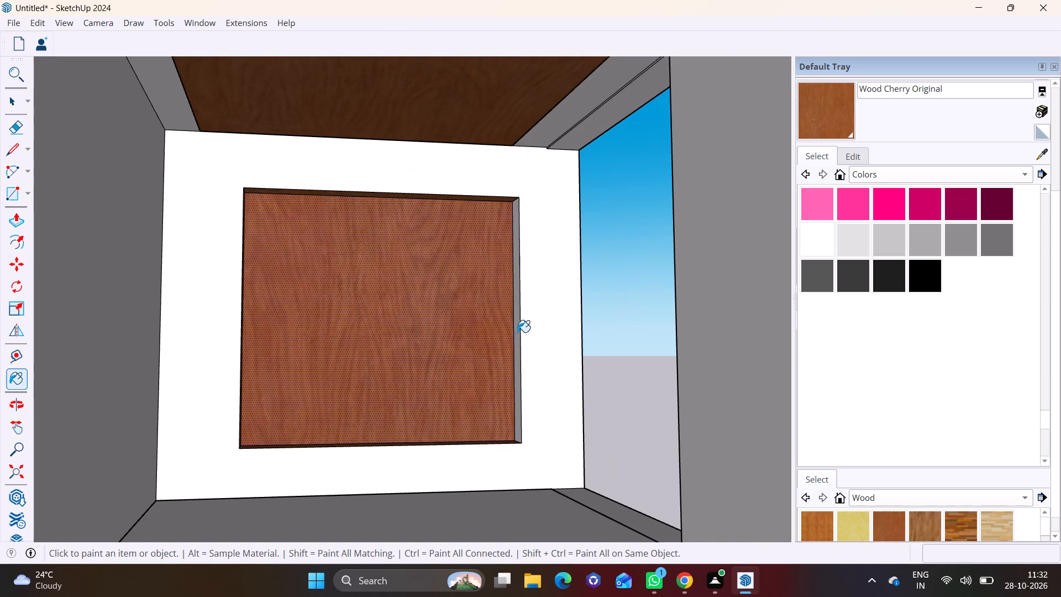
left_click(517, 332)
key("space")
left_click(619, 369)
Draw a rectangle about 4' 7/16" by 16' 5/8" on the ceiling of the opening beside the corner frame.
scroll(605, 370, "down", 8)
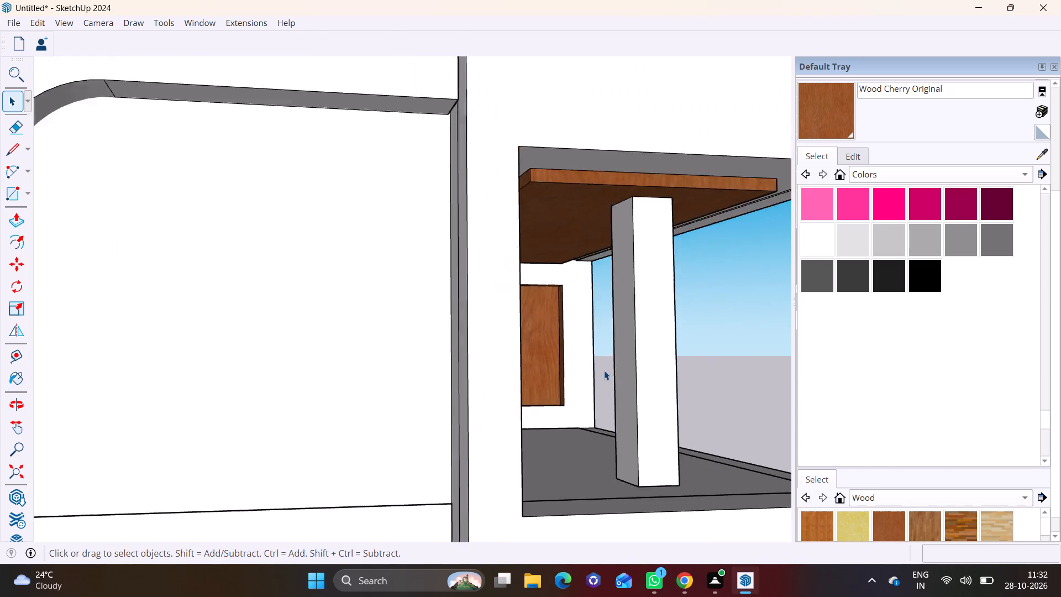
scroll(604, 370, "down", 1)
middle_click_drag(603, 370, 190, 378)
scroll(395, 378, "down", 7)
middle_click_drag(396, 381, 350, 369, "shift")
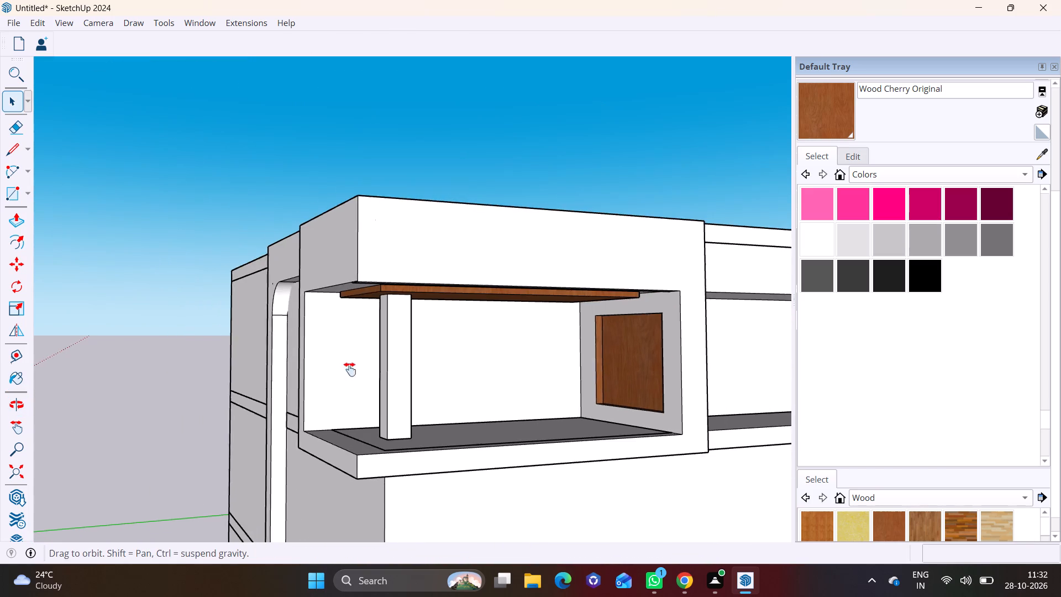
middle_click_drag(350, 369, 196, 355, "shift")
scroll(233, 355, "down", 4)
middle_click_drag(437, 365, 398, 291)
scroll(405, 289, "up", 6)
middle_click_drag(430, 294, 300, 362, "shift")
middle_click_drag(365, 363, 307, 281)
scroll(304, 310, "up", 3)
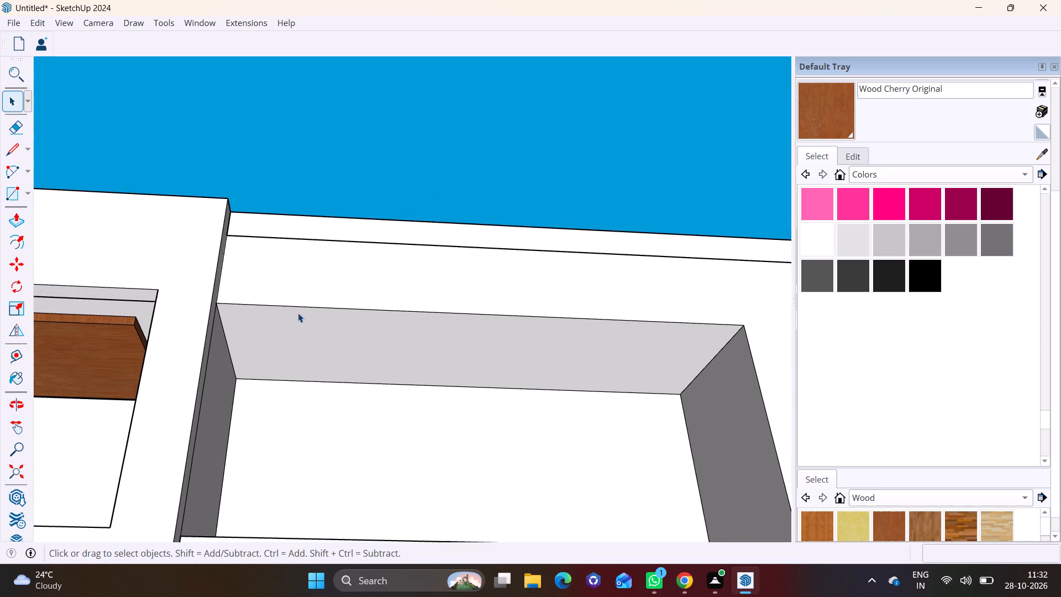
left_click(26, 190)
left_click(36, 210)
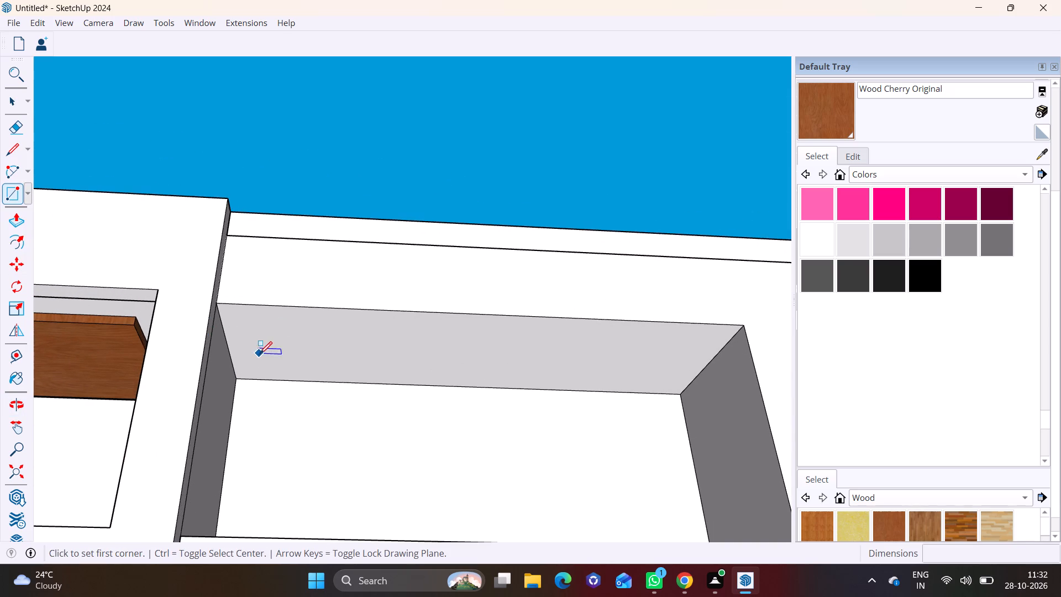
left_click(253, 371)
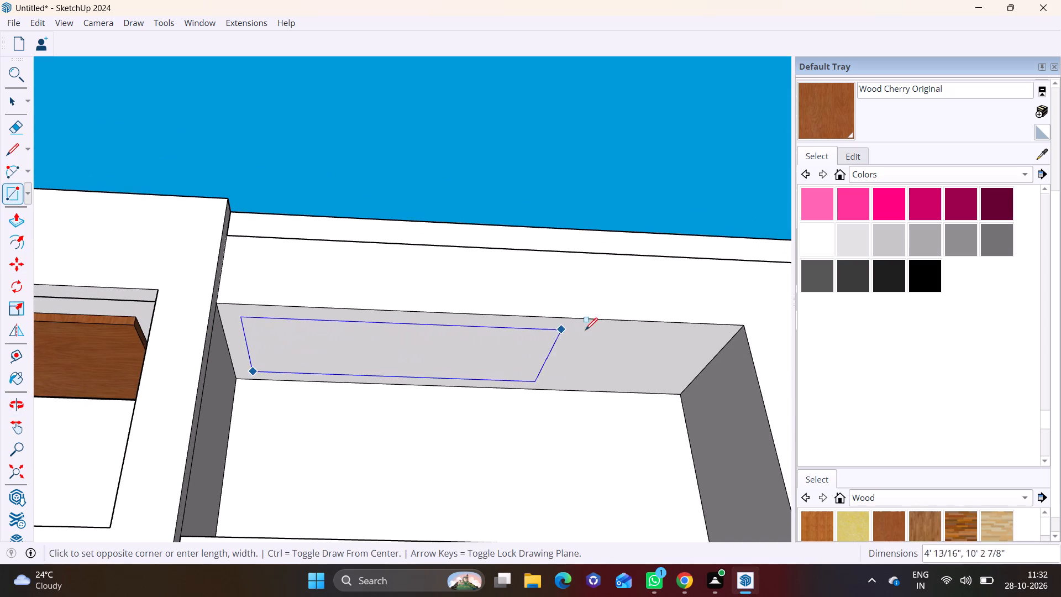
left_click(713, 338)
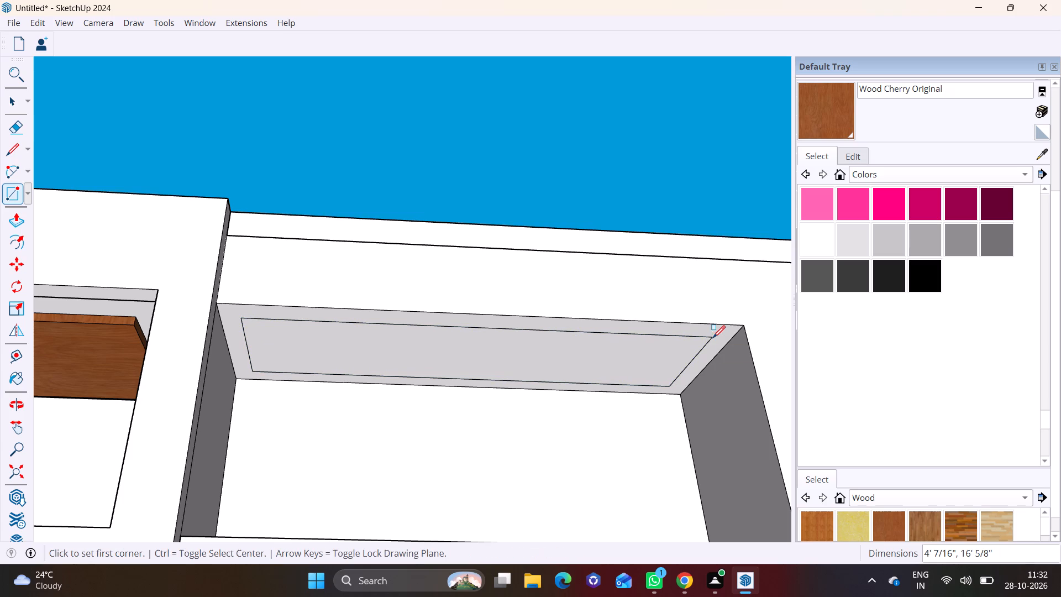
key("space")
Push/Pull the ceiling rectangle in the opening beside the corner frame down about 3 11/16" as a panel.
left_click(524, 349)
left_click(9, 214)
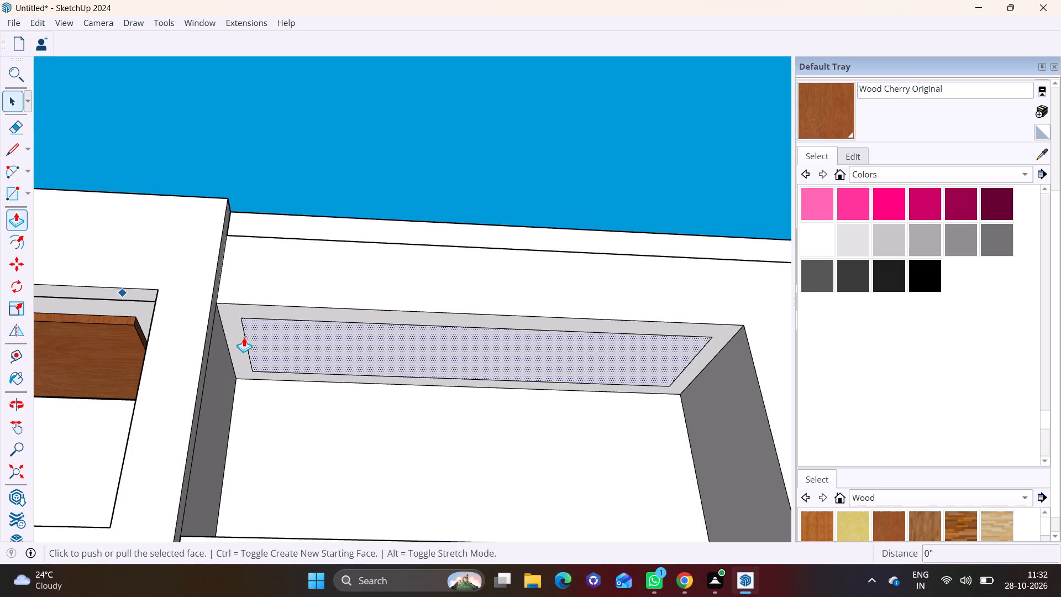
left_click(300, 336)
left_click(130, 323)
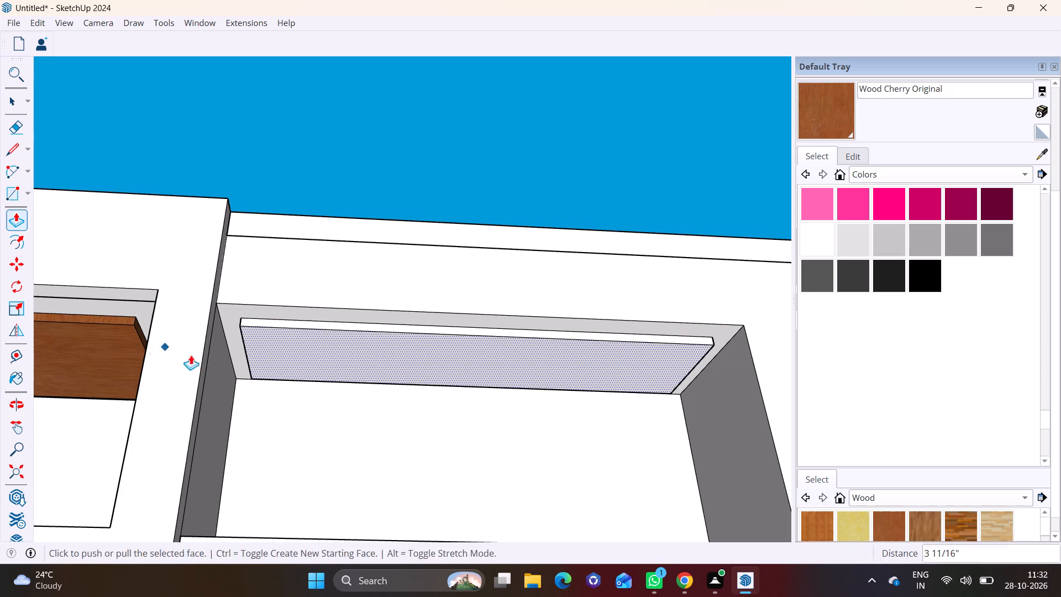
Paint the underside, front edge and both end faces of the ceiling panel beside the corner frame with Wood Cherry Original.
key("space")
left_click_drag(892, 526, 885, 517)
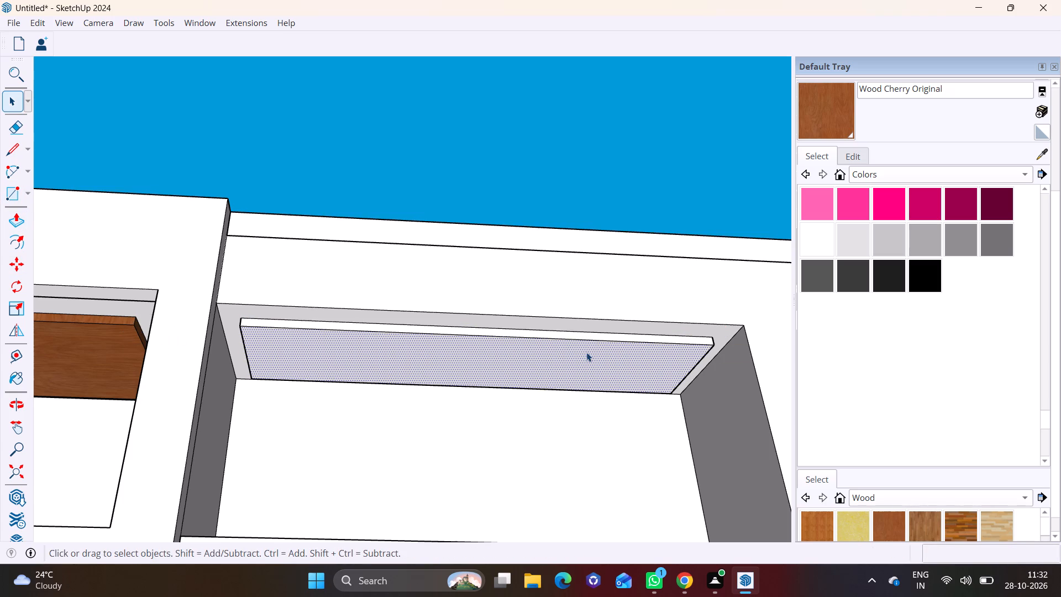
left_click(894, 527)
left_click(559, 358)
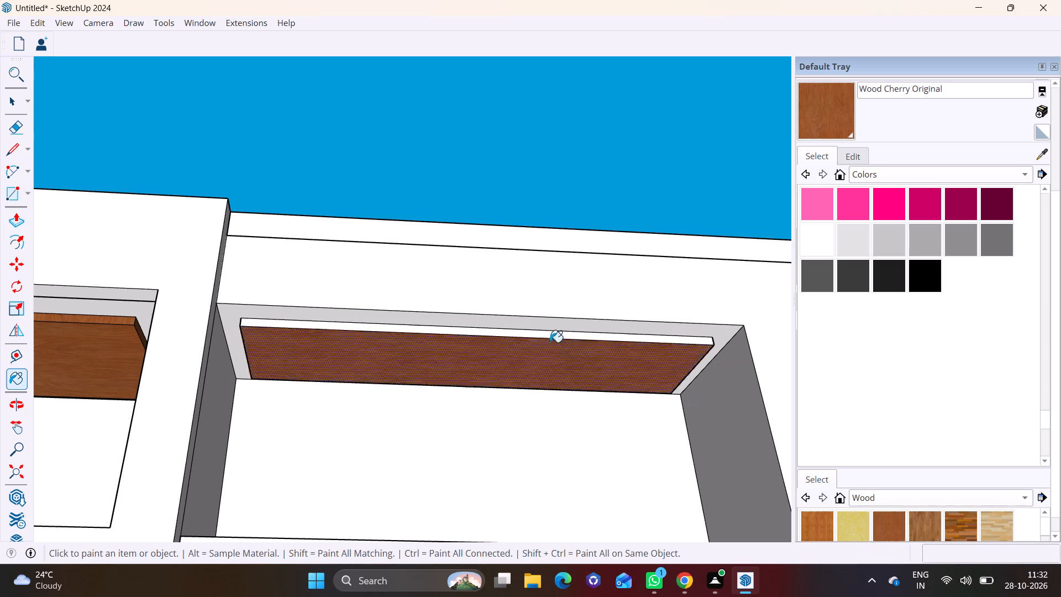
left_click(550, 336)
scroll(279, 303, "up", 6)
middle_click_drag(250, 331, 250, 331)
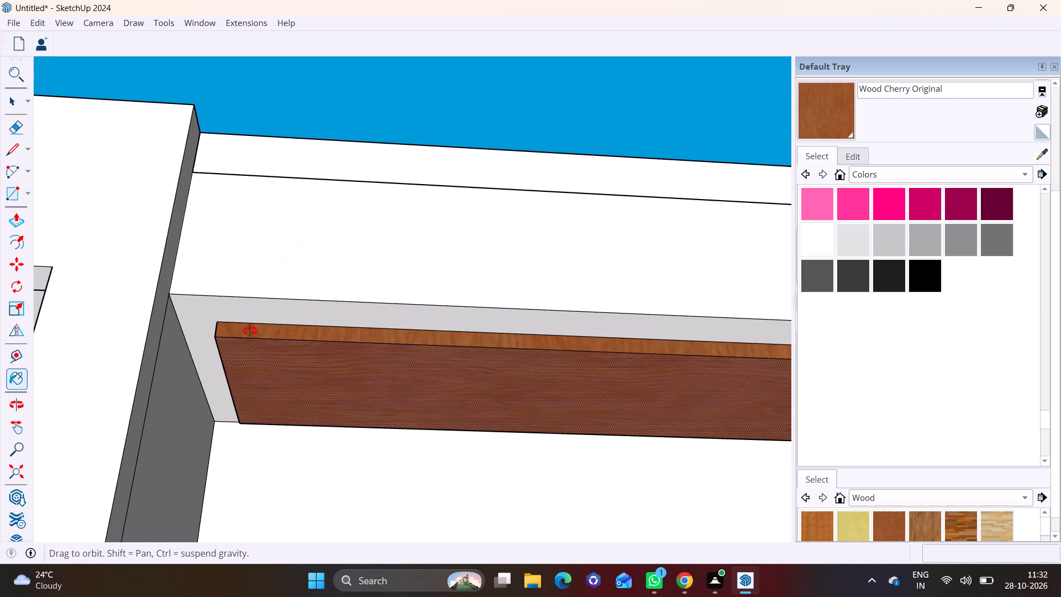
middle_click_drag(250, 331, 308, 344)
scroll(240, 328, "up", 6)
middle_click_drag(212, 337, 246, 342)
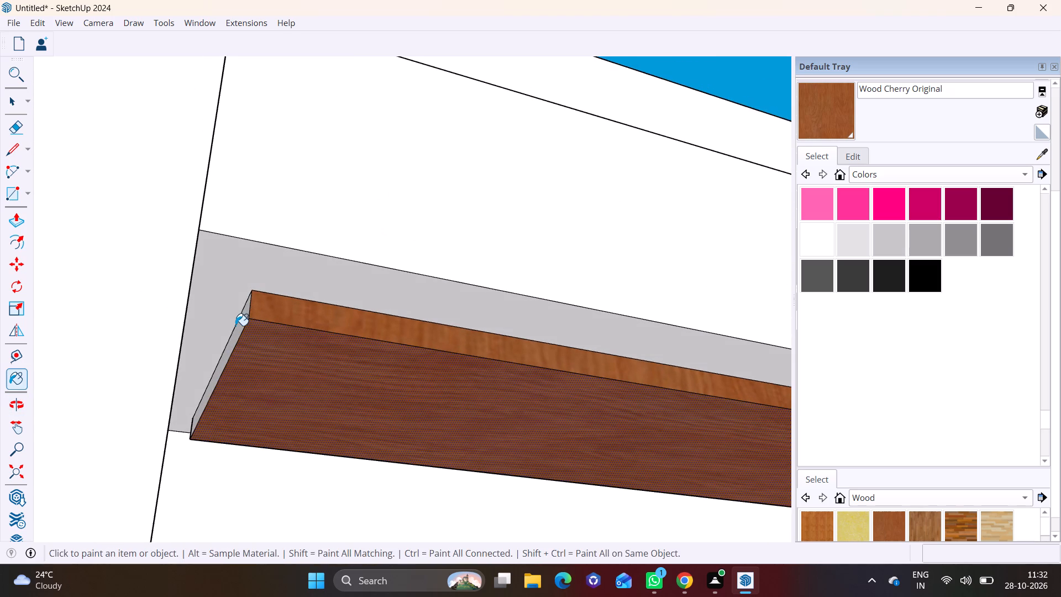
left_click(244, 324)
scroll(244, 323, "down", 7)
middle_click_drag(725, 396, 561, 417)
scroll(560, 417, "down", 2)
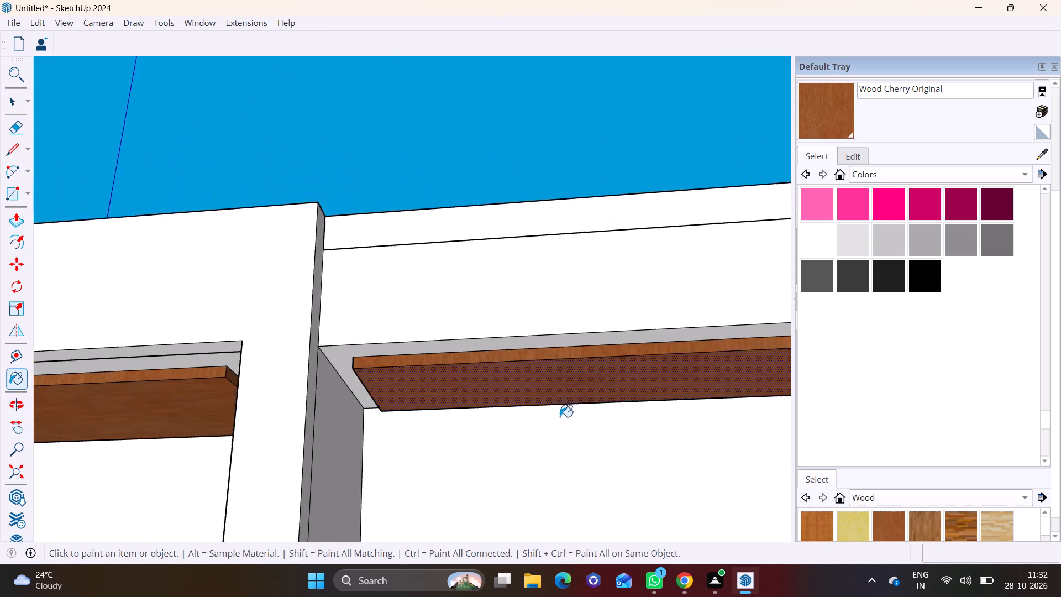
scroll(560, 417, "down", 6)
middle_click_drag(454, 430, 443, 430, "shift")
middle_click_drag(598, 406, 495, 420, "shift")
middle_click_drag(628, 399, 441, 415)
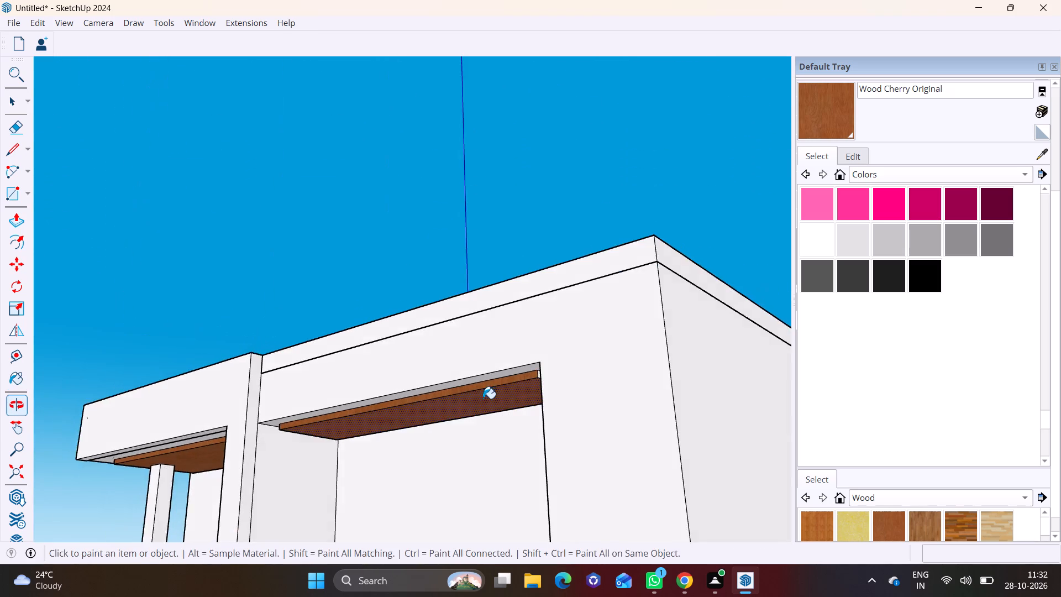
scroll(524, 388, "up", 10)
left_click(556, 362)
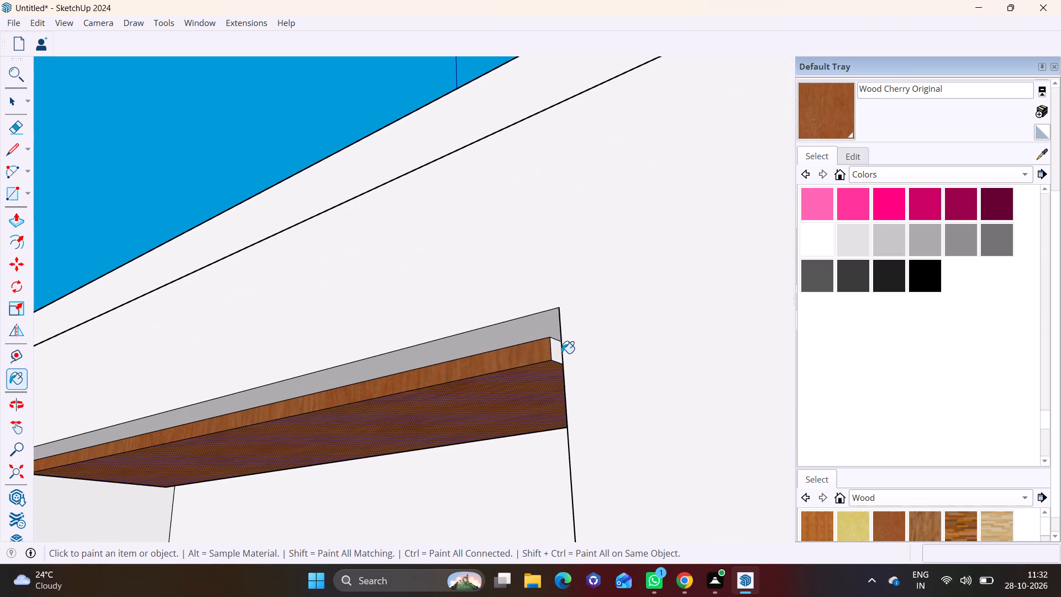
left_click(560, 351)
key("space")
Examine the whole building from several angles to check the top-floor openings and their wood panels.
left_click(440, 467)
scroll(442, 458, "down", 8)
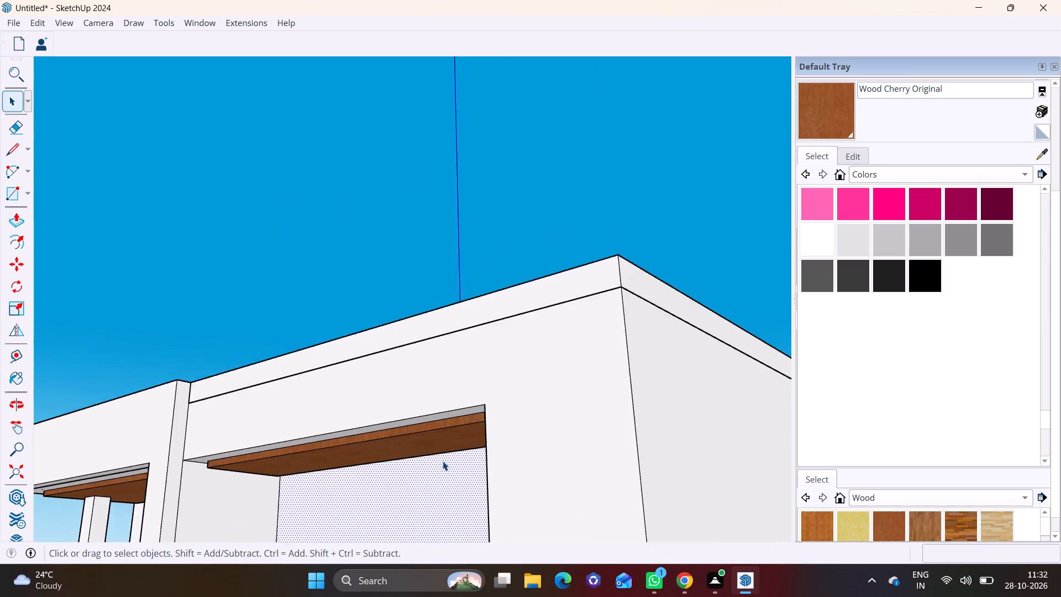
scroll(443, 461, "down", 4)
middle_click_drag(391, 418, 588, 478)
scroll(524, 450, "down", 7)
middle_click_drag(524, 473, 590, 300, "shift")
middle_click_drag(592, 357, 745, 350)
scroll(568, 395, "up", 3)
middle_click(563, 396)
middle_click_drag(560, 396, 532, 301, "shift")
scroll(517, 348, "down", 2)
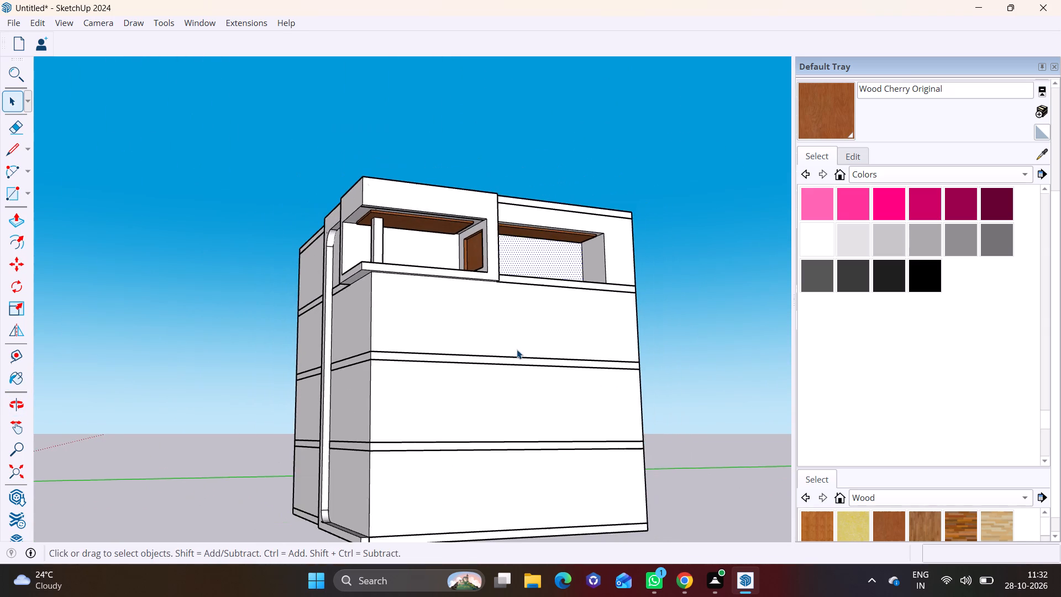
scroll(517, 349, "down", 3)
middle_click_drag(511, 352, 471, 365, "shift")
middle_click_drag(470, 365, 526, 402)
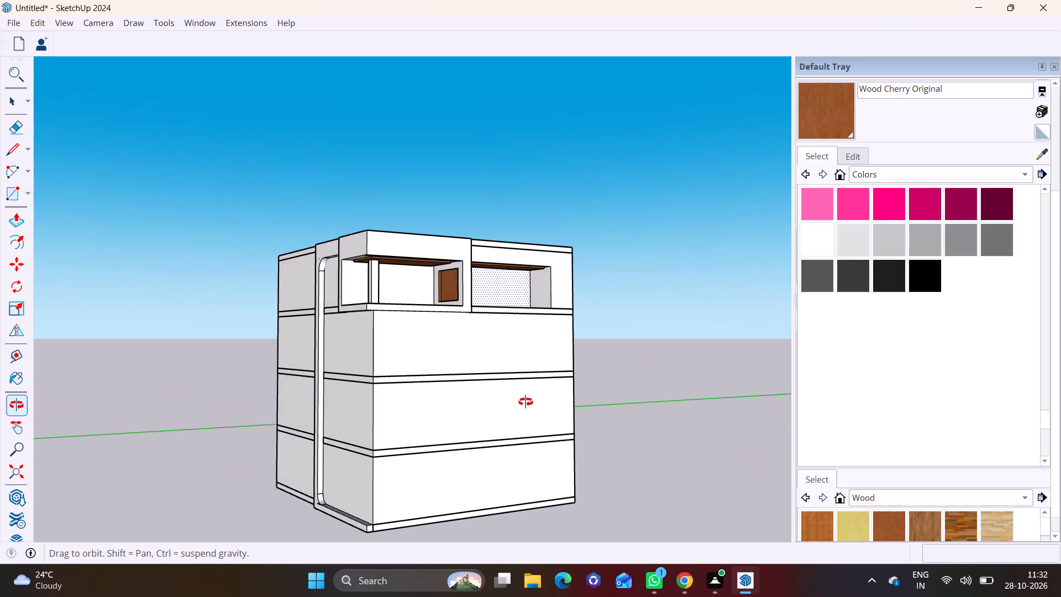
middle_click_drag(526, 402, 539, 415)
Push/Pull the underside of the top-floor corner frame down about 3 7/16".
scroll(434, 315, "up", 3)
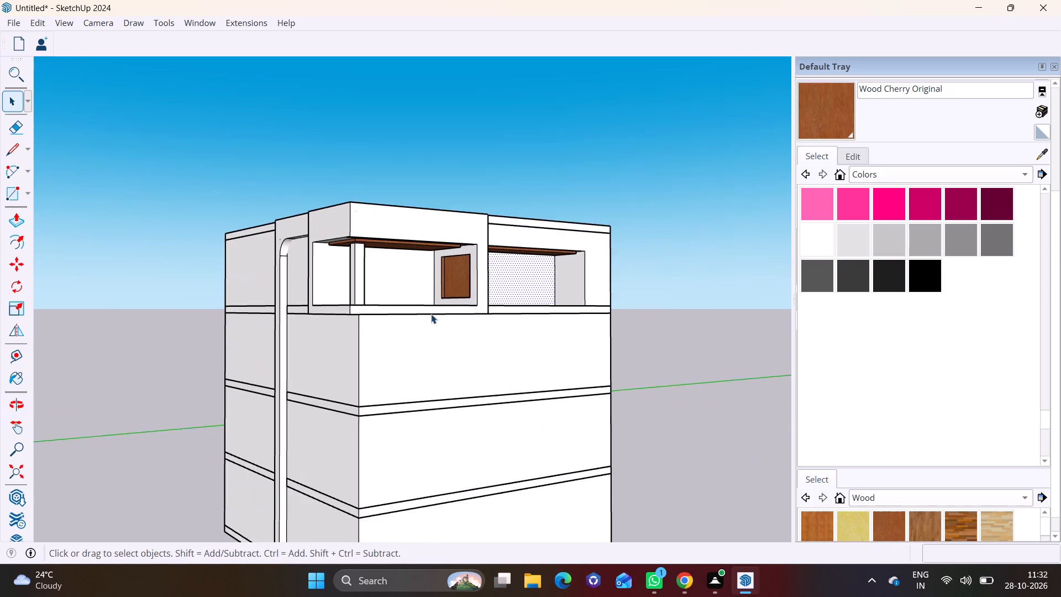
scroll(431, 314, "up", 2)
middle_click(423, 315)
scroll(423, 315, "up", 1)
middle_click_drag(391, 315, 381, 399, "shift")
middle_click_drag(365, 392, 381, 273)
scroll(361, 319, "up", 3)
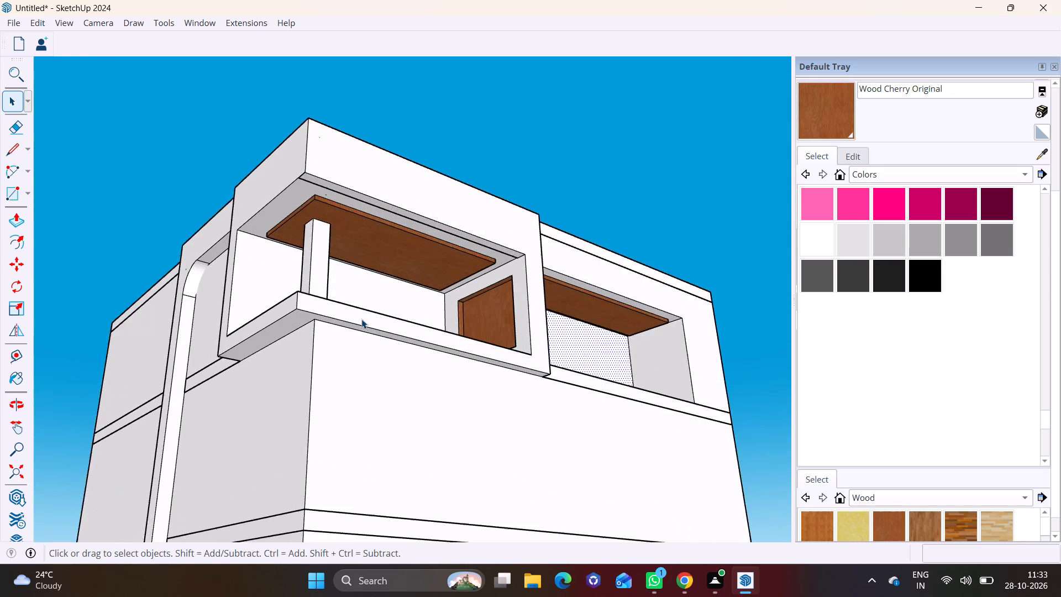
middle_click_drag(361, 323, 375, 277)
scroll(370, 311, "up", 1)
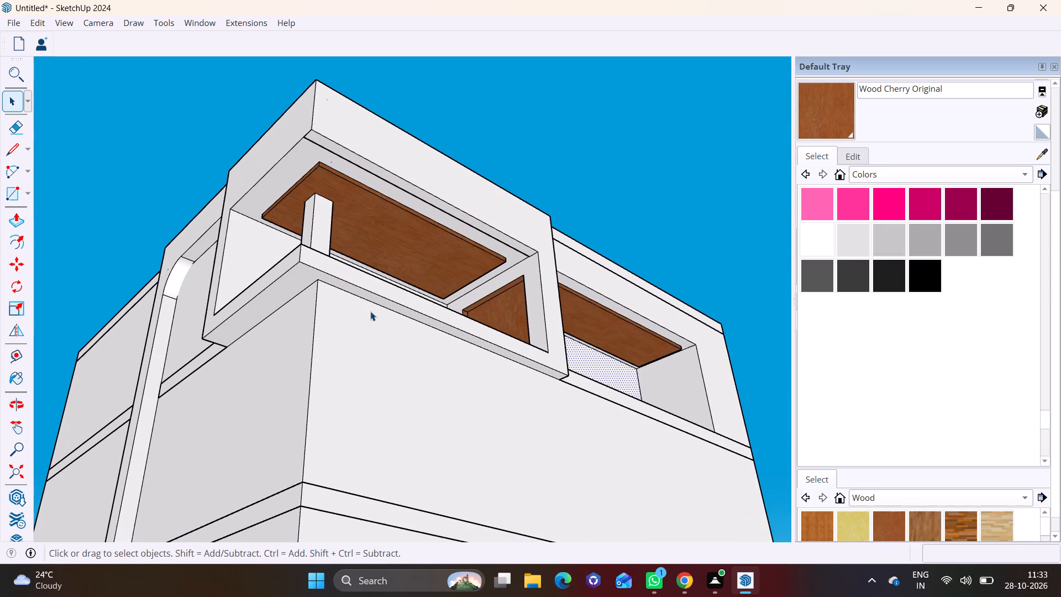
left_click(314, 274)
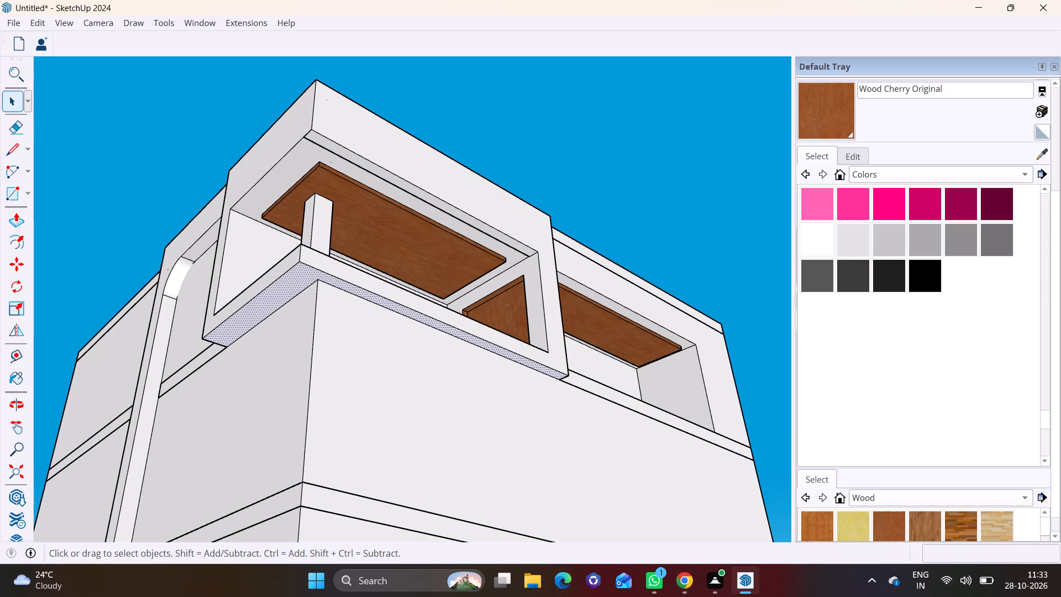
left_click(7, 227)
left_click(277, 297)
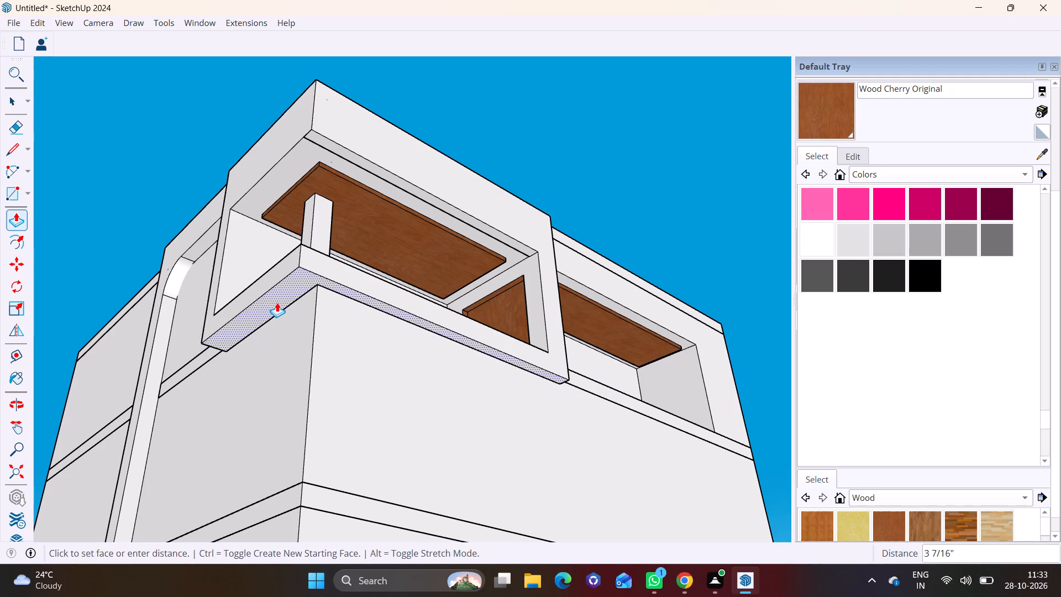
left_click(277, 303)
key("space")
scroll(274, 332, "down", 2)
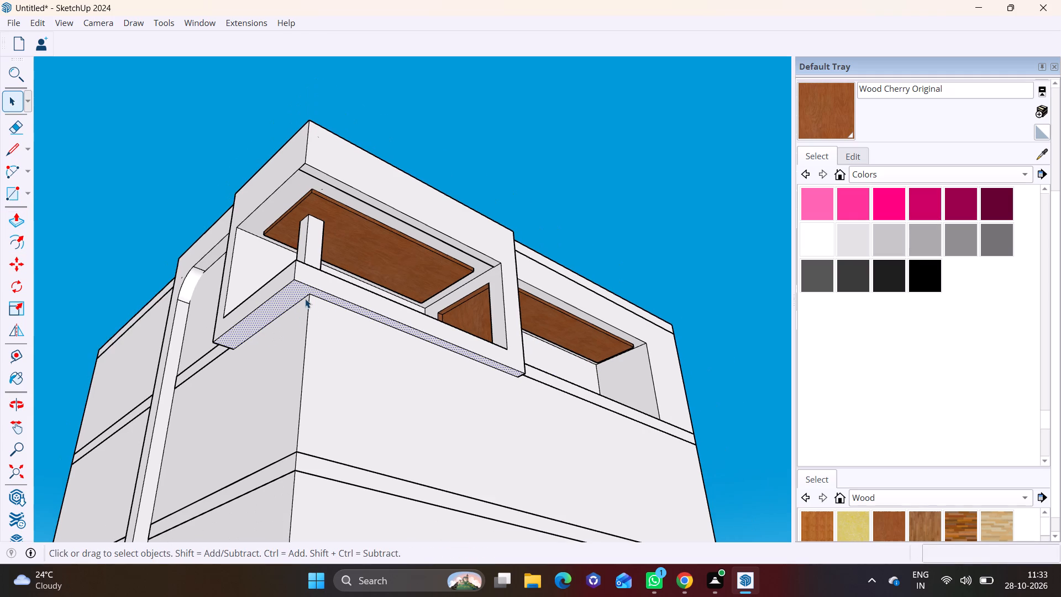
Push/Pull the side face of the top-floor corner frame inward about 7 1/2".
middle_click_drag(305, 298, 345, 395)
left_click(296, 341)
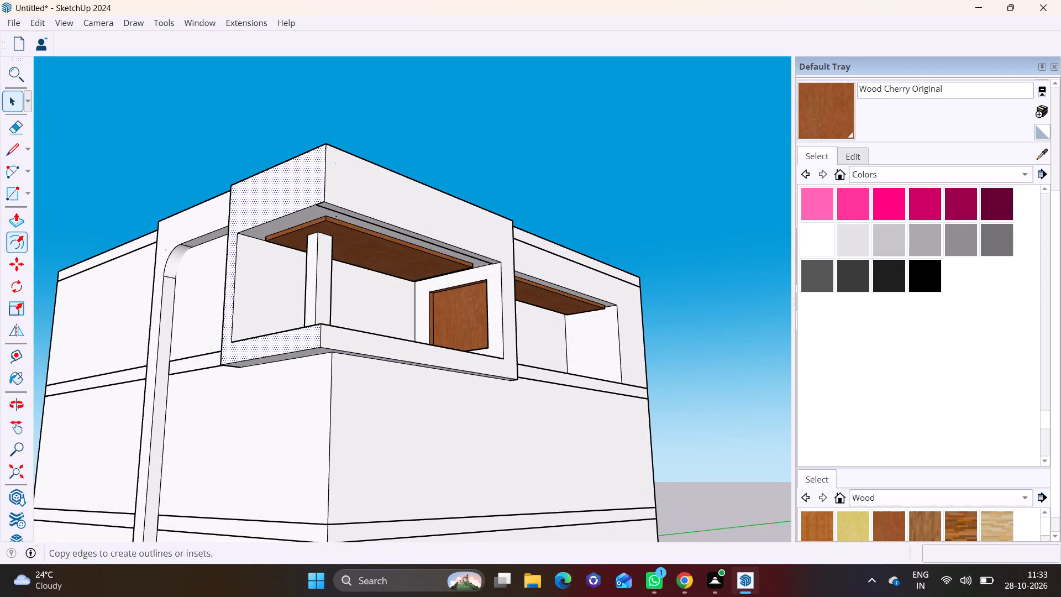
left_click(22, 221)
left_click(283, 339)
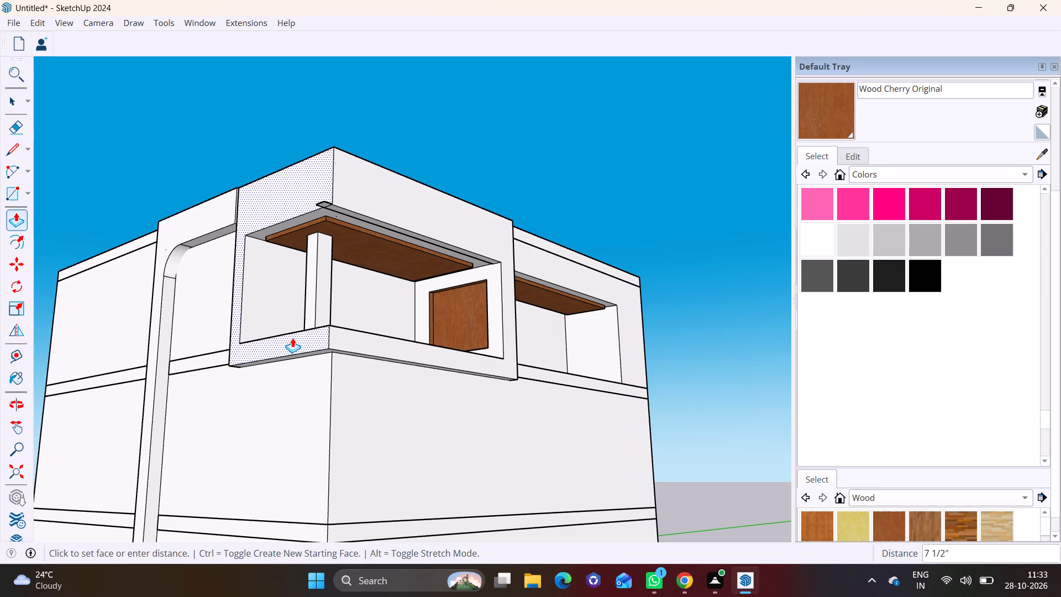
left_click(292, 338)
Draw a short vertical line across the protruding stub's front face, down from the lower corner of the frame's side face.
scroll(369, 181, "up", 6)
middle_click_drag(314, 217, 264, 381)
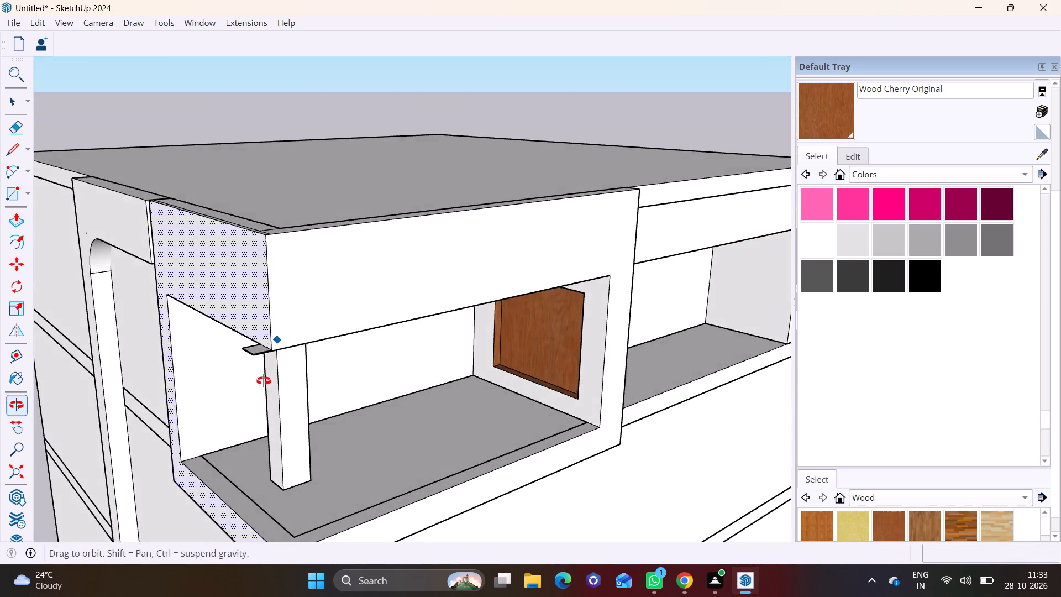
middle_click_drag(264, 381, 262, 381)
key("space")
scroll(262, 380, "up", 6)
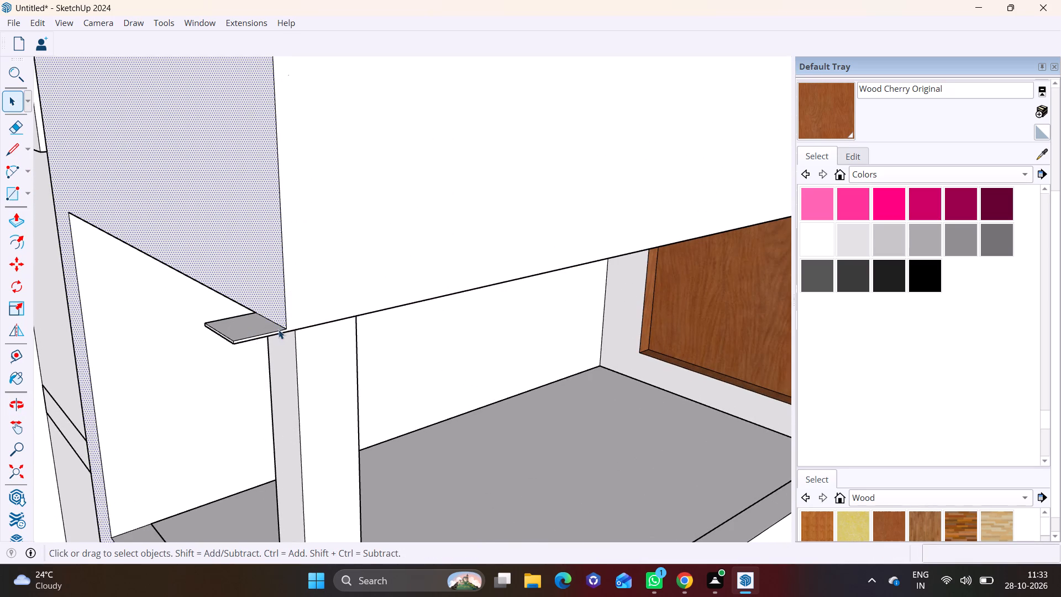
scroll(281, 329, "up", 1)
middle_click_drag(281, 330, 243, 280)
left_click(15, 145)
scroll(244, 251, "up", 5)
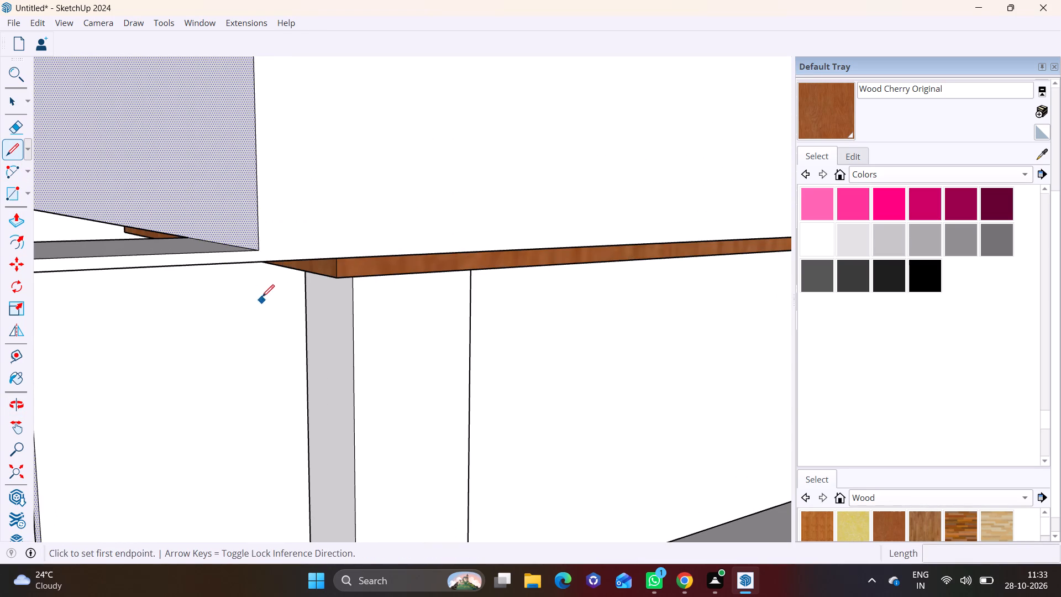
left_click(261, 250)
left_click(259, 265)
key("space")
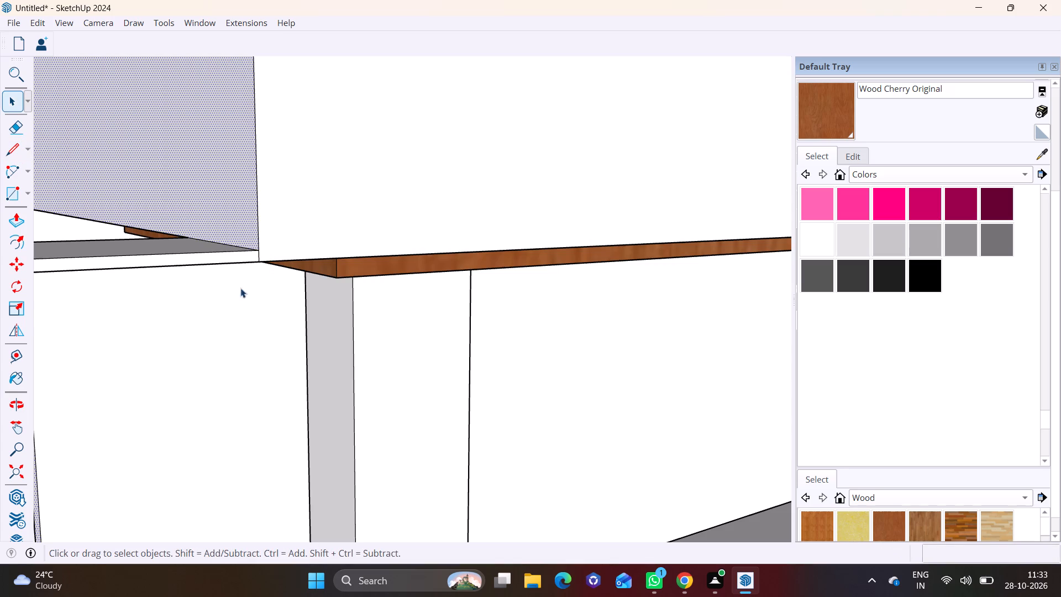
Draw a line across the underside of the protruding strip, continuing the bottom edge of the frame's side face.
scroll(206, 273, "down", 5)
middle_click_drag(205, 273, 223, 92)
scroll(269, 143, "up", 3)
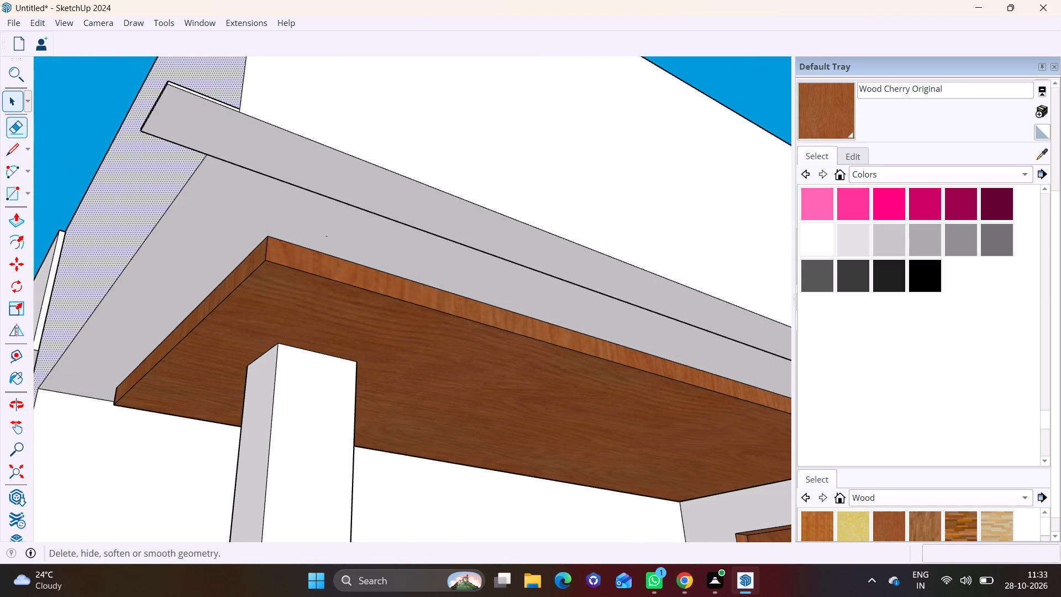
left_click(15, 149)
scroll(208, 134, "up", 6)
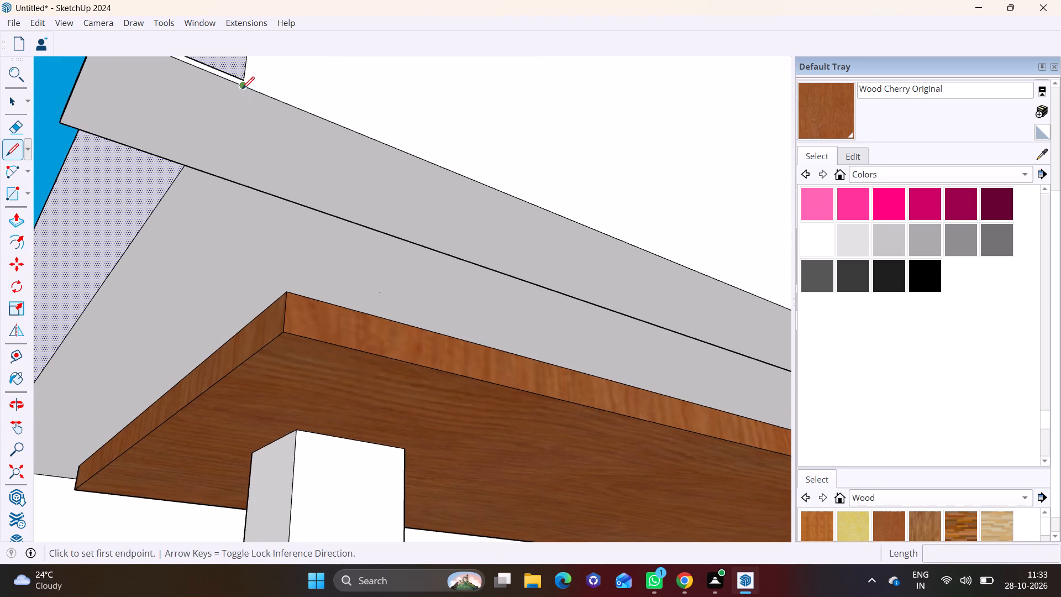
left_click(241, 89)
left_click(182, 167)
scroll(214, 166, "down", 3)
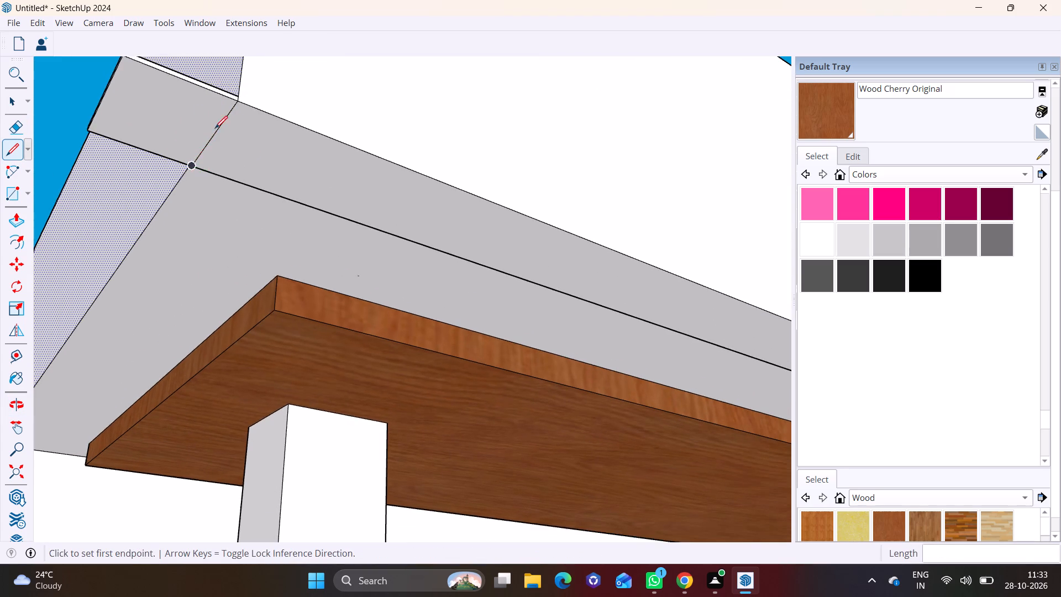
Draw a short vertical line across the strip's inner face where the stub meets the frame.
middle_click_drag(228, 132, 627, 316)
scroll(627, 316, "down", 1)
scroll(533, 258, "up", 6)
middle_click_drag(566, 295, 585, 245)
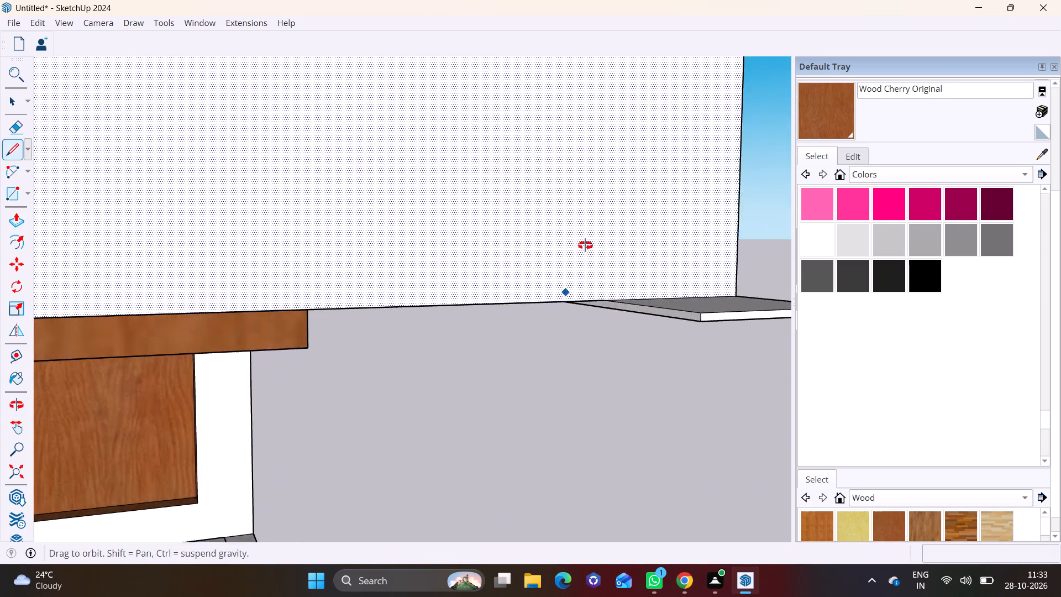
middle_click_drag(585, 245, 706, 191)
scroll(578, 275, "up", 9)
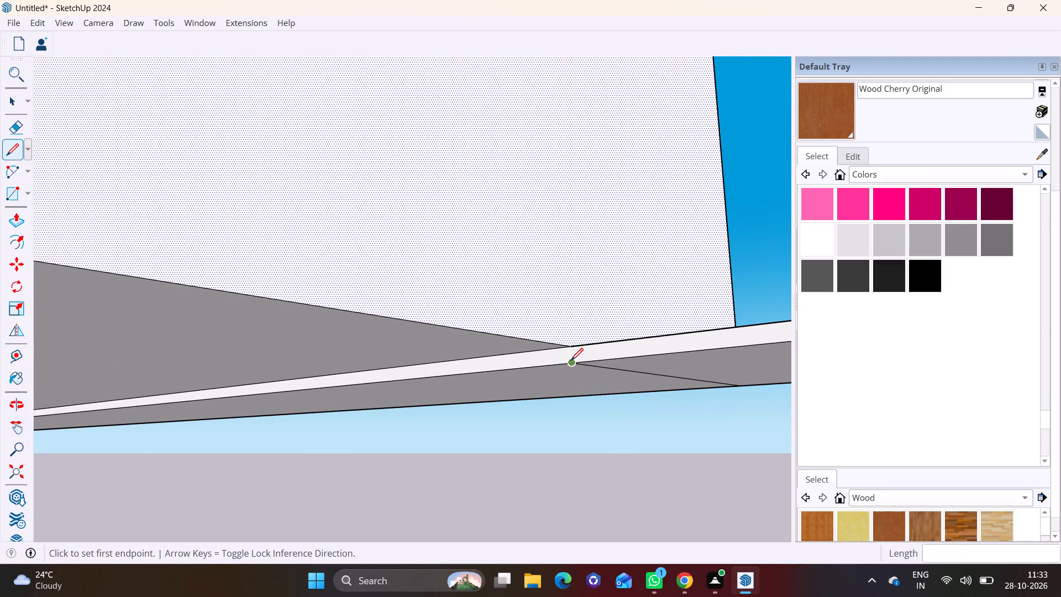
left_click(571, 360)
left_click(571, 347)
Draw a line along the stub's top where it meets the frame's side face, from the inner to the outer corner.
scroll(572, 345, "down", 7)
middle_click_drag(600, 320, 572, 413)
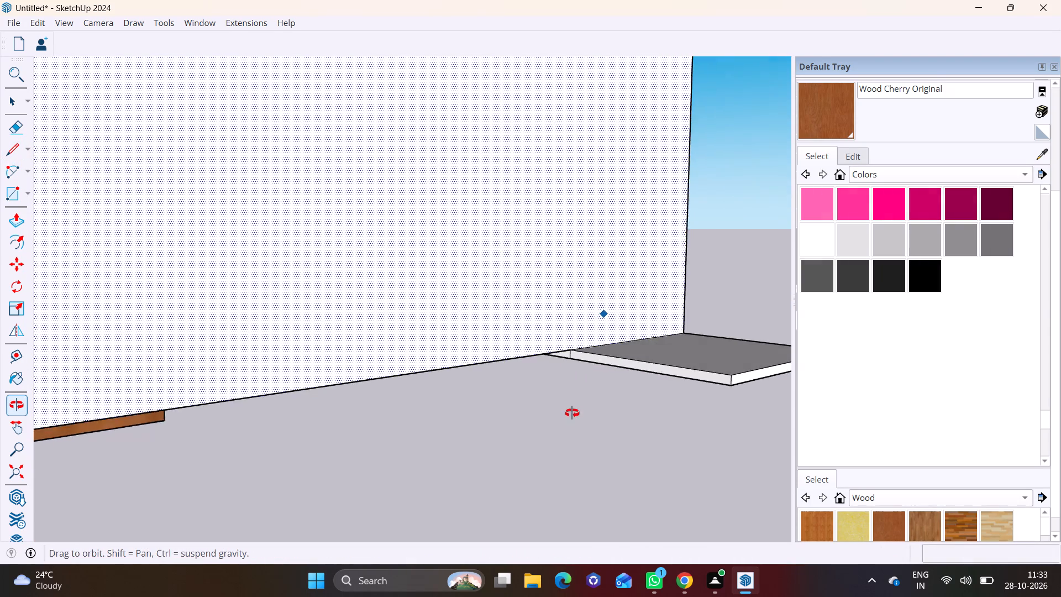
middle_click_drag(572, 413, 569, 423)
middle_click_drag(593, 378, 581, 391)
scroll(593, 352, "up", 3)
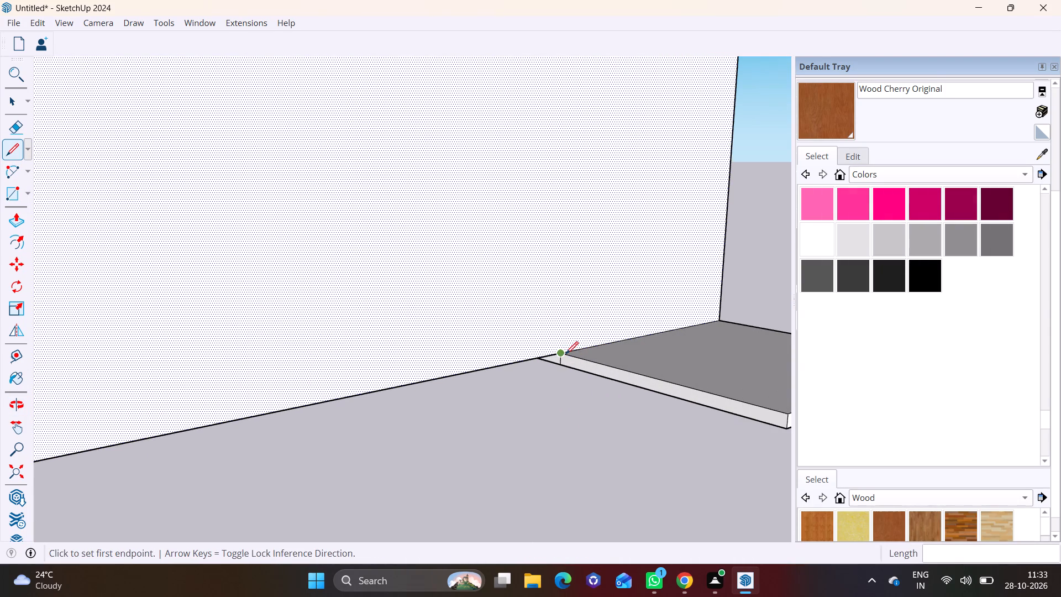
left_click(561, 353)
left_click(722, 317)
scroll(673, 342, "down", 2)
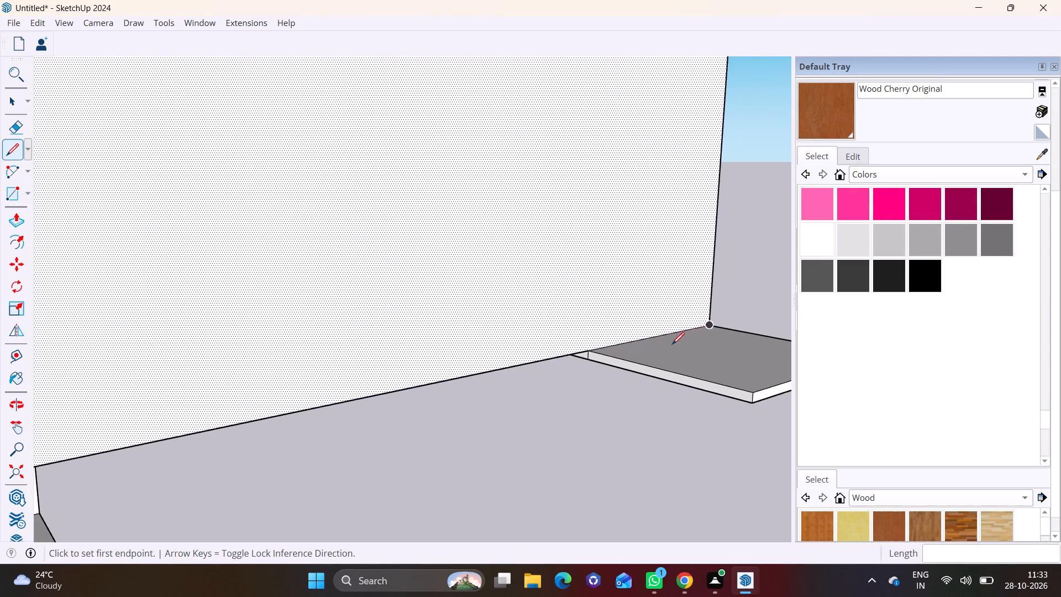
Delete the top, outer and bottom faces of the stub protruding from the frame's side face.
scroll(672, 344, "down", 2)
middle_click_drag(668, 345, 413, 319)
key("space")
left_click(466, 347)
key("Delete")
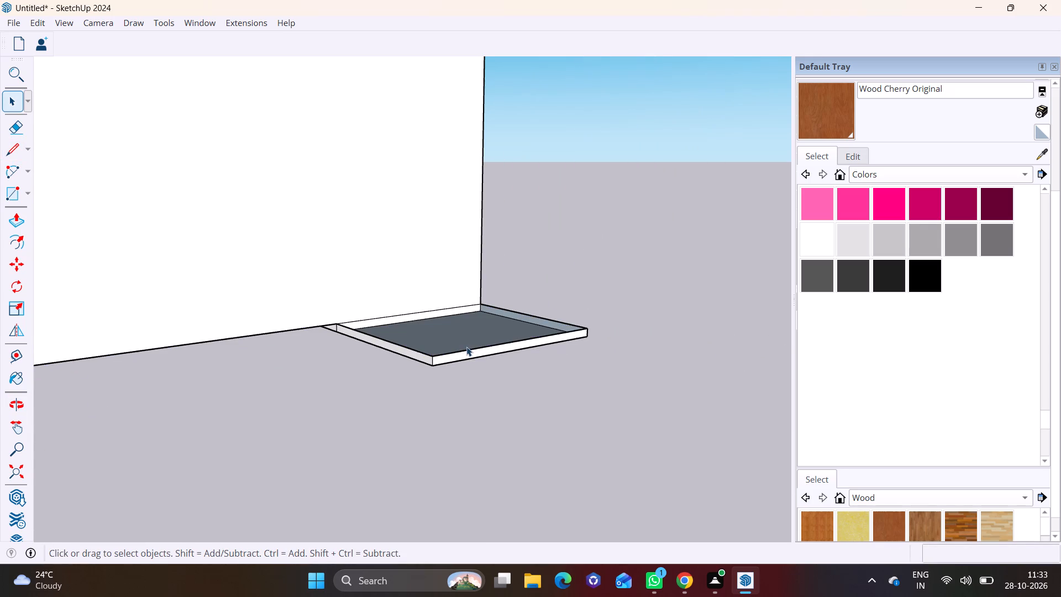
left_click(489, 345)
key("Delete")
left_click(489, 350)
key("Delete")
Delete the stub's face on the front side of the frame along with its top and short vertical edges.
left_click_drag(541, 312, 547, 318)
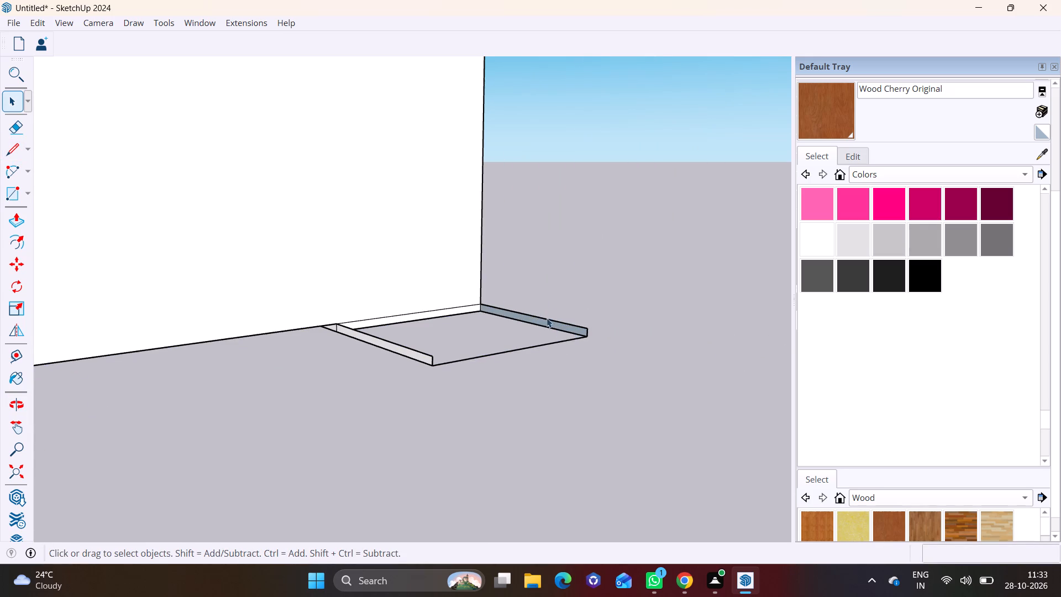
left_click_drag(547, 318, 563, 336)
key("Delete")
left_click(571, 327)
left_click(575, 330)
key("Delete")
left_click(576, 327)
key("Delete")
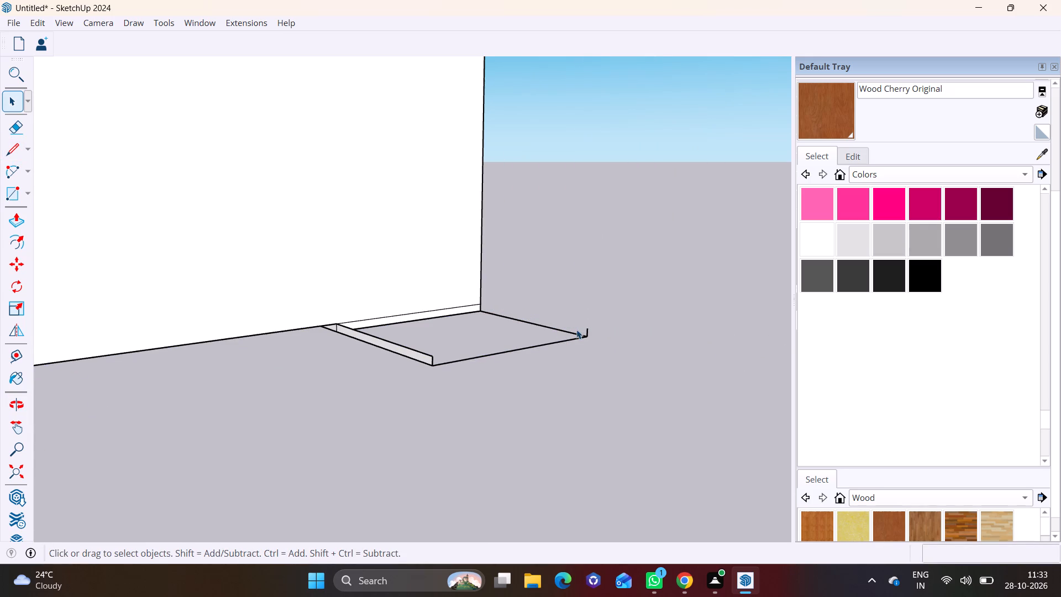
left_click(576, 329)
key("Delete")
left_click(576, 333)
key("Delete")
left_click_drag(534, 300, 619, 374)
key("Delete")
left_click_drag(556, 312, 628, 395)
key("Delete")
Delete the stub's remaining inner face and its leftover edges beside the frame.
left_click(413, 355)
key("Delete")
left_click(414, 353)
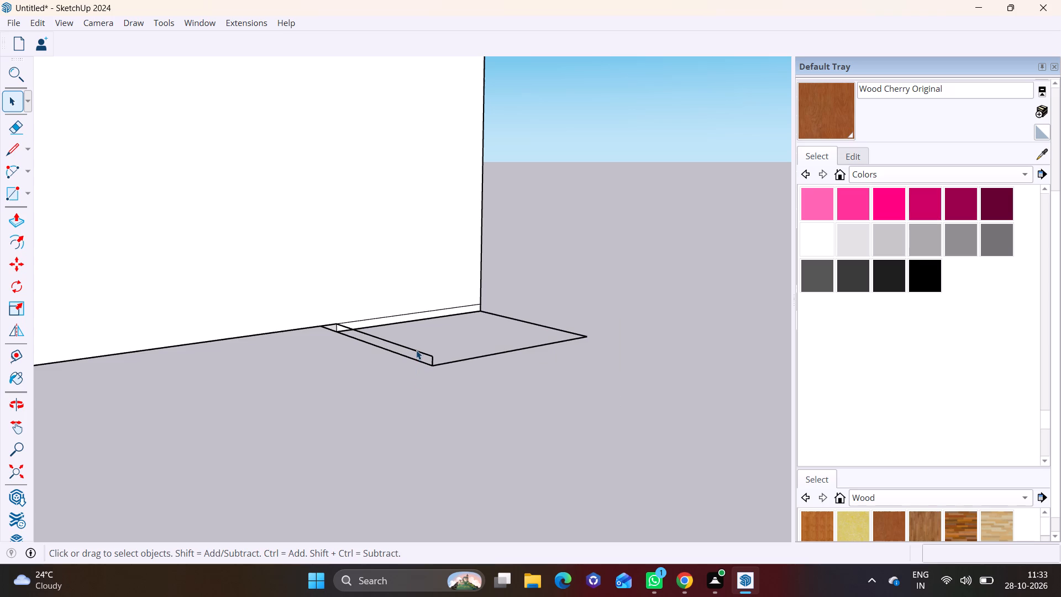
key("Delete")
left_click(416, 350)
left_click(416, 357)
left_click(416, 363)
left_click(417, 360)
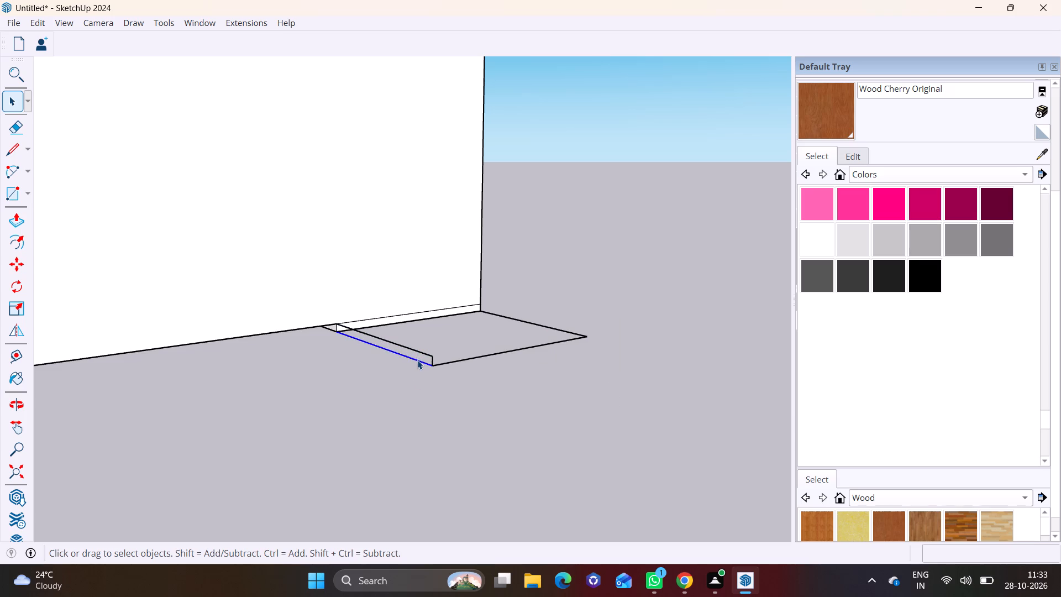
key("Delete")
left_click(417, 351)
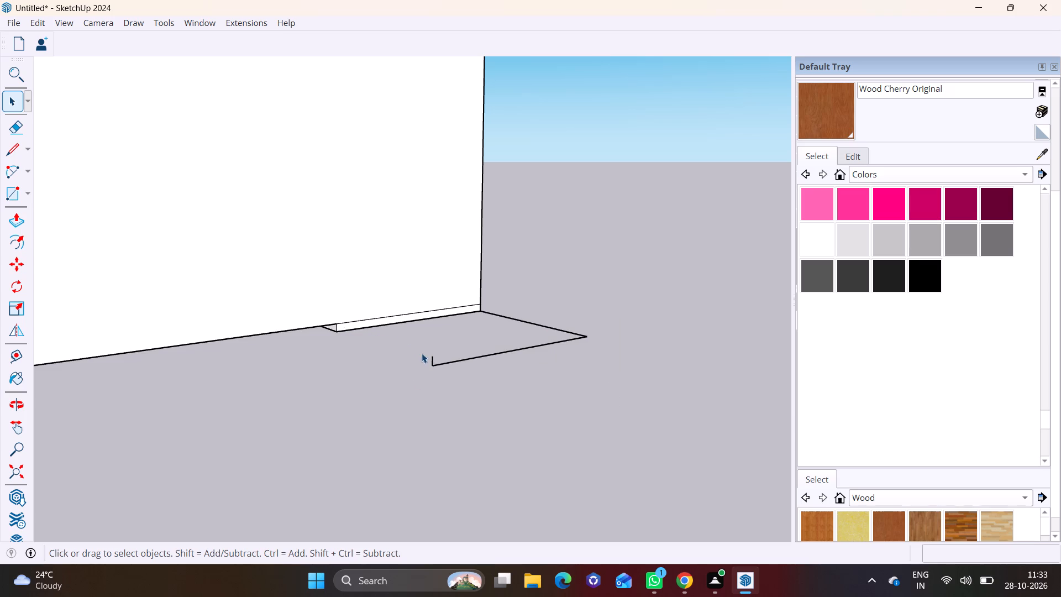
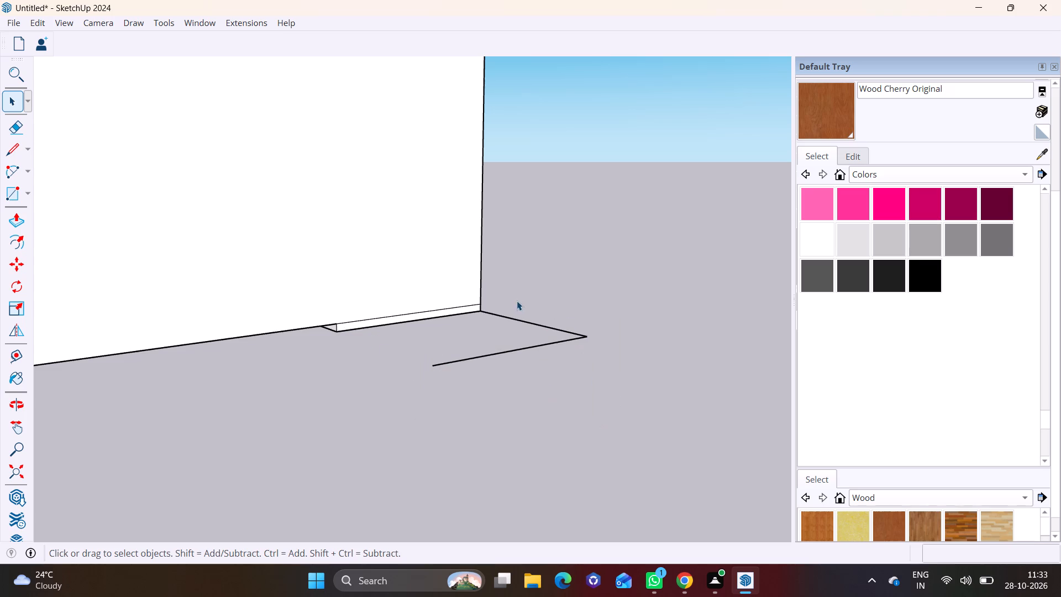
Delete the stub's remaining loose bottom edges projecting beyond the frame's lower corner.
left_click_drag(522, 301, 655, 446)
key("Delete")
left_click(477, 358)
key("Delete")
left_click(527, 326)
key("Delete")
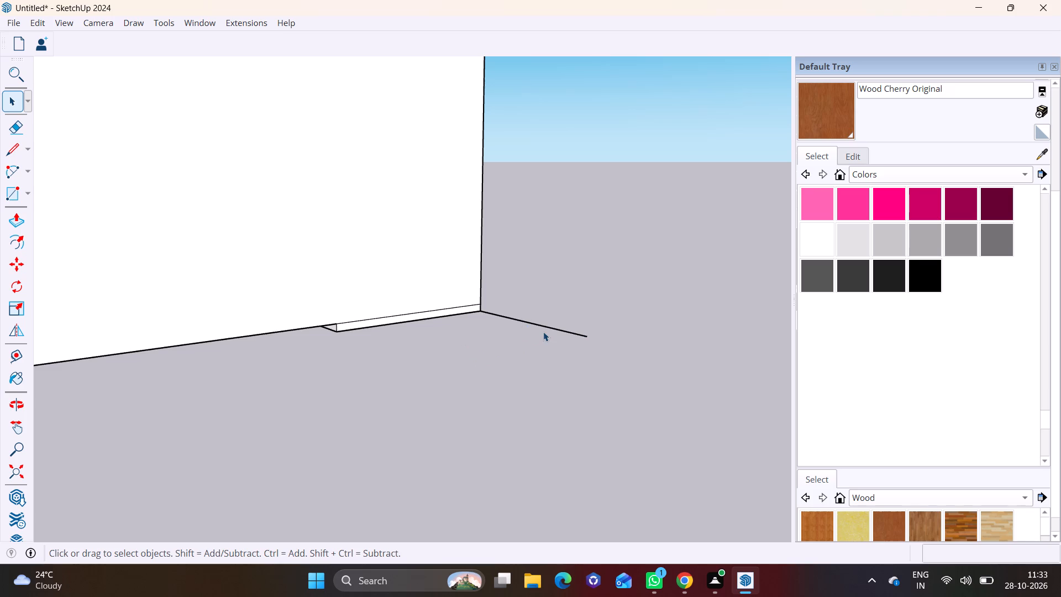
left_click(549, 328)
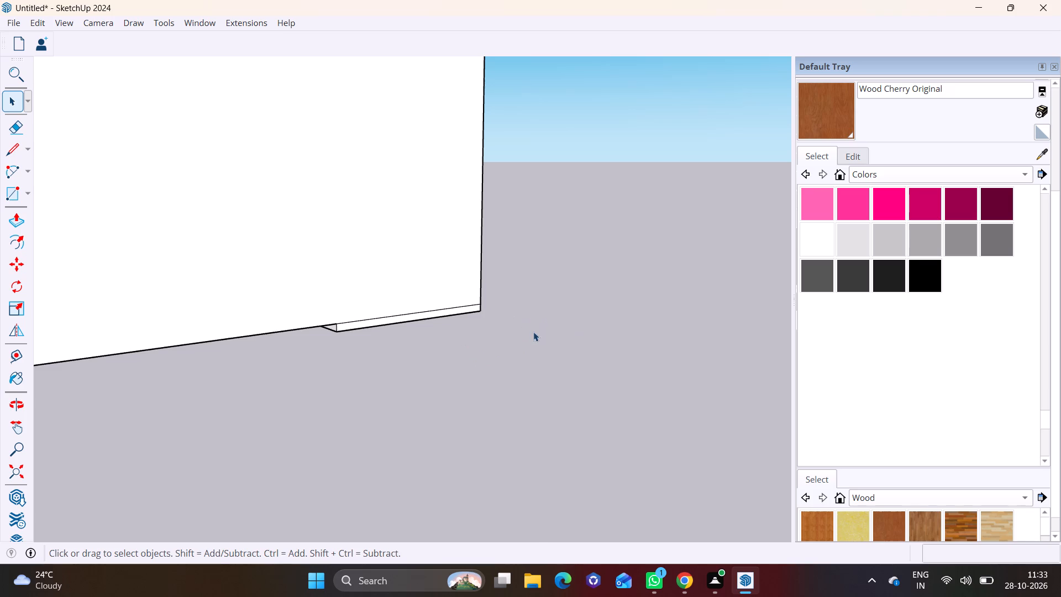
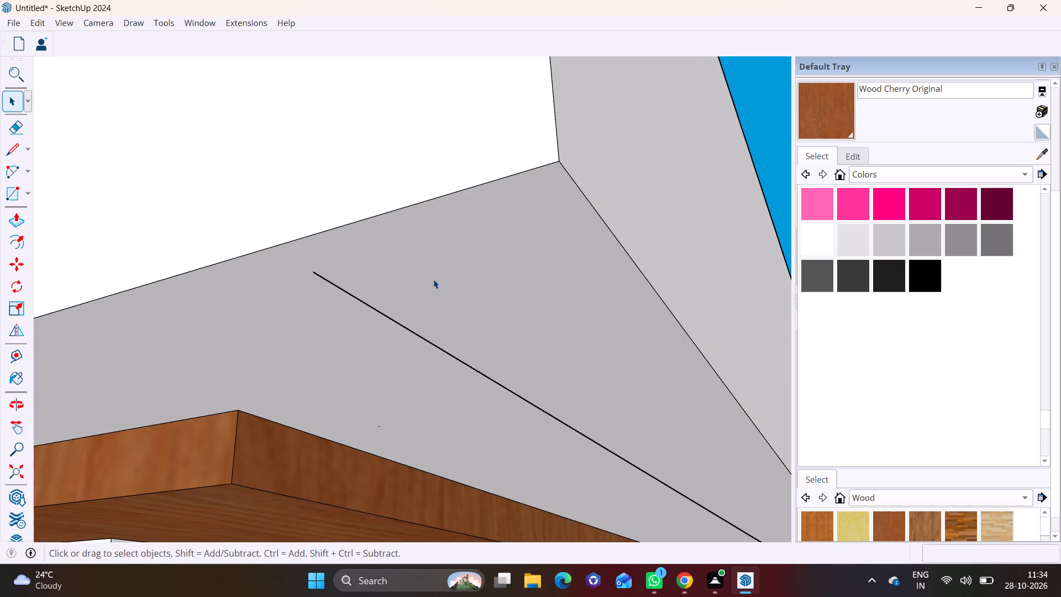
Delete the loose edge left on the underside of the corner frame's top beam.
left_click(411, 332)
key("Delete")
Push/Pull the wood ceiling panel's side face a short distance outward toward the corner frame's outer edge.
scroll(411, 332, "down", 8)
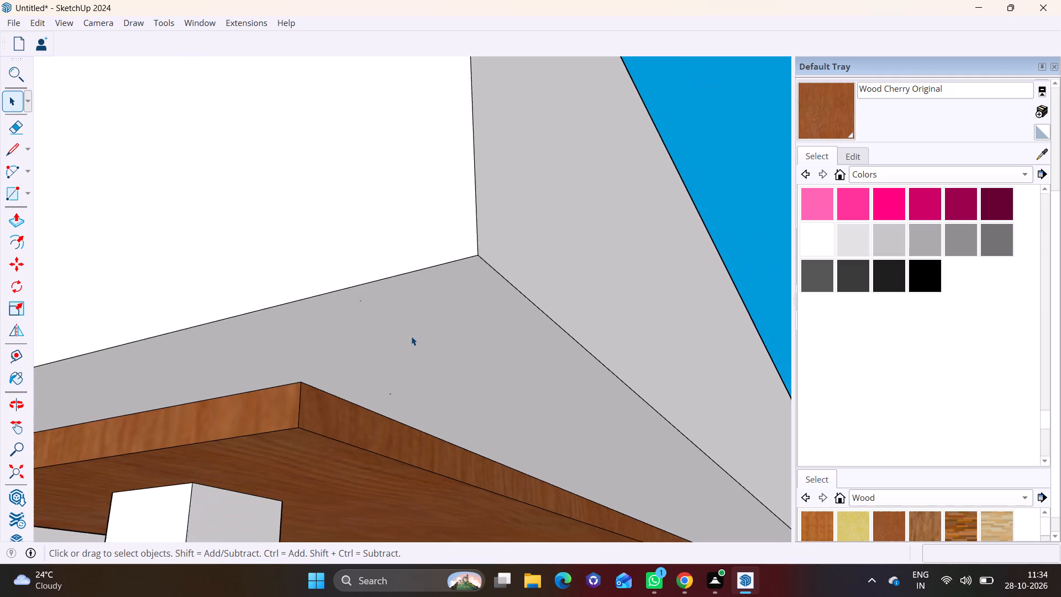
scroll(411, 336, "down", 4)
middle_click_drag(418, 336, 365, 414)
middle_click_drag(443, 357, 517, 258)
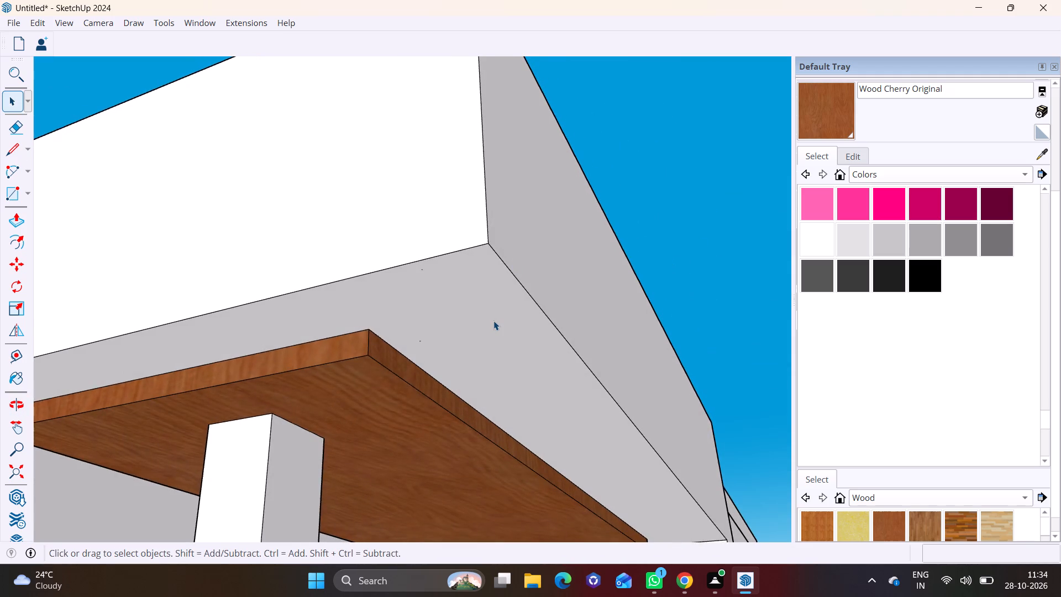
scroll(493, 321, "down", 2)
middle_click_drag(493, 321, 351, 300, "shift")
middle_click_drag(337, 296, 382, 269)
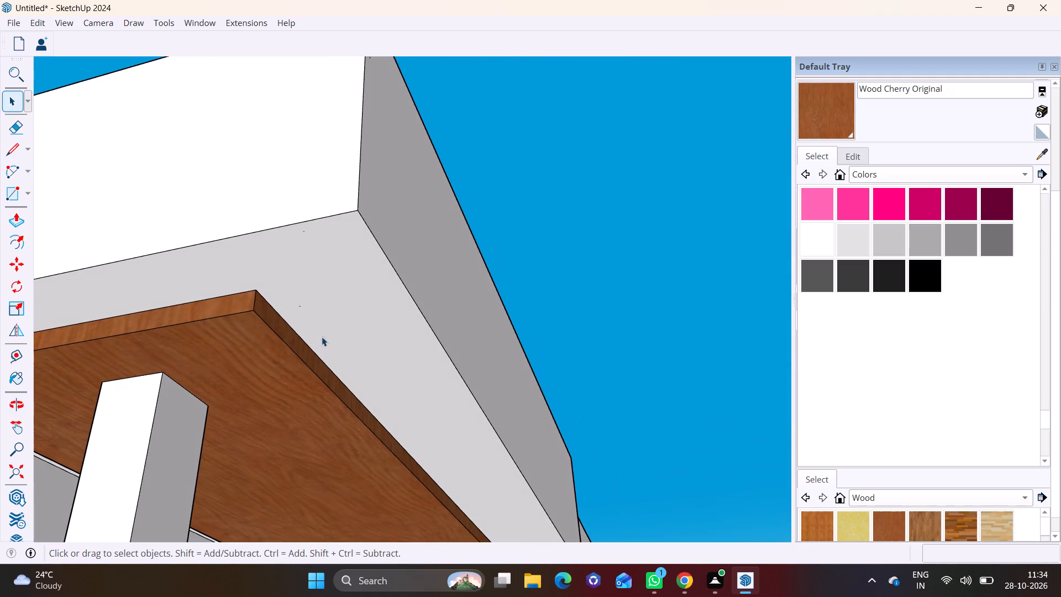
left_click(309, 355)
left_click(18, 226)
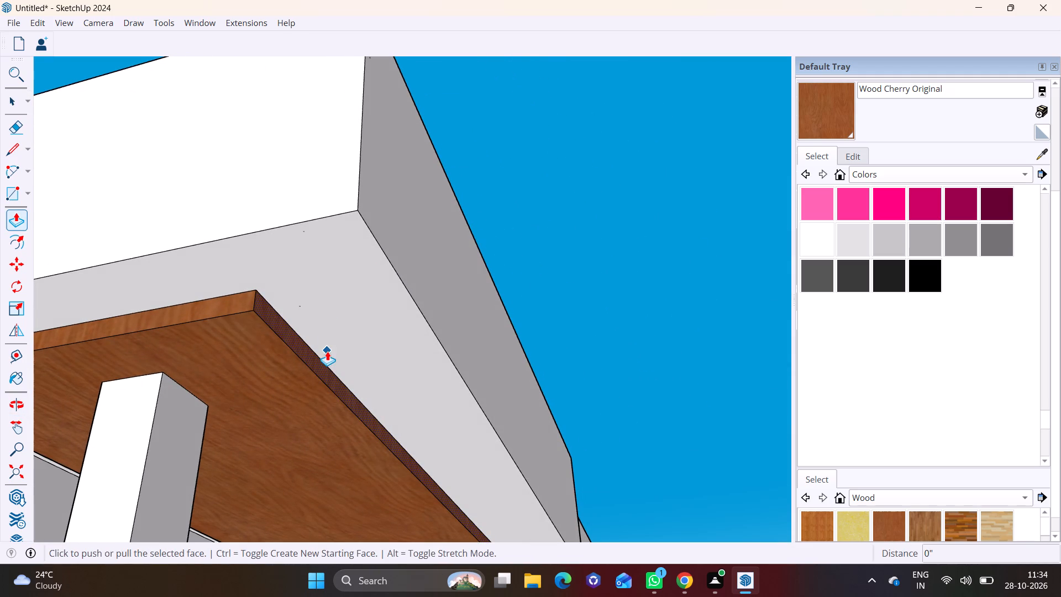
left_click(311, 356)
left_click(364, 337)
key("space")
left_click(561, 286)
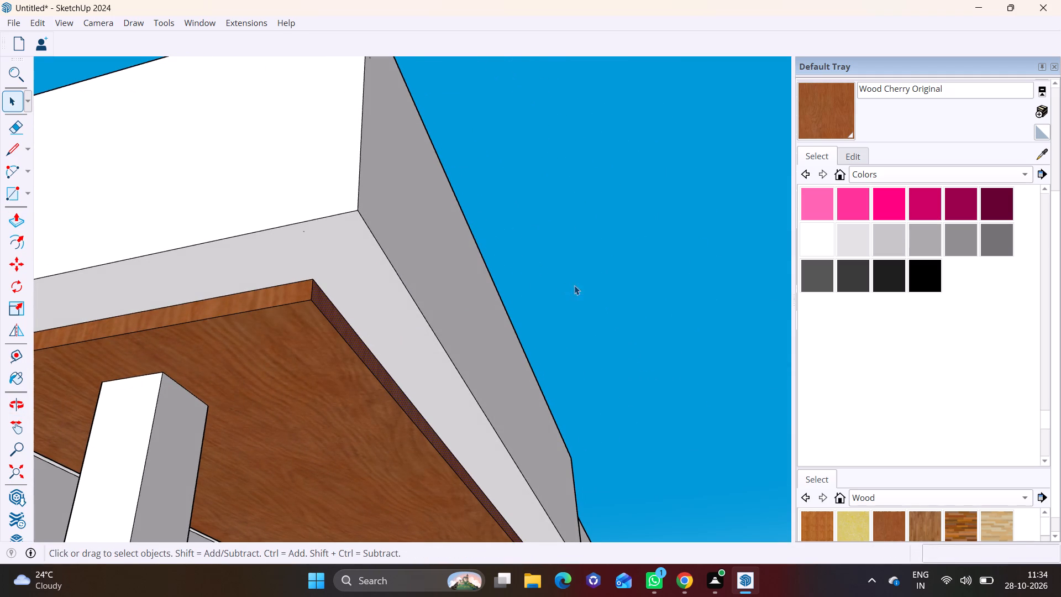
Examine the top-floor corner frame, its wood panels and column from around the building.
scroll(572, 280, "down", 8)
middle_click_drag(503, 281, 346, 433)
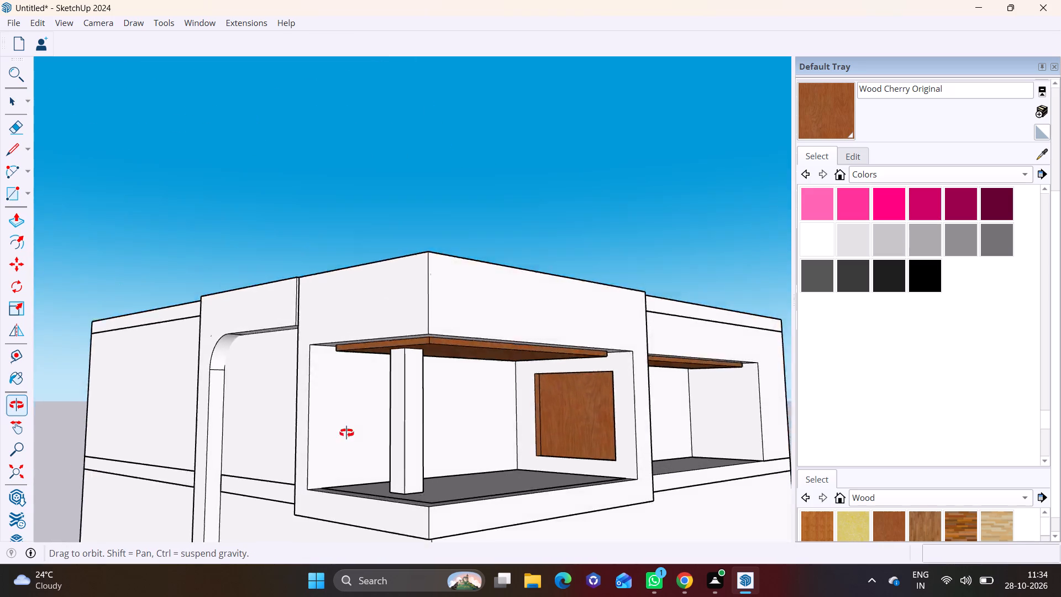
middle_click_drag(346, 433, 342, 452)
scroll(382, 407, "down", 2)
middle_click_drag(405, 403, 276, 229, "shift")
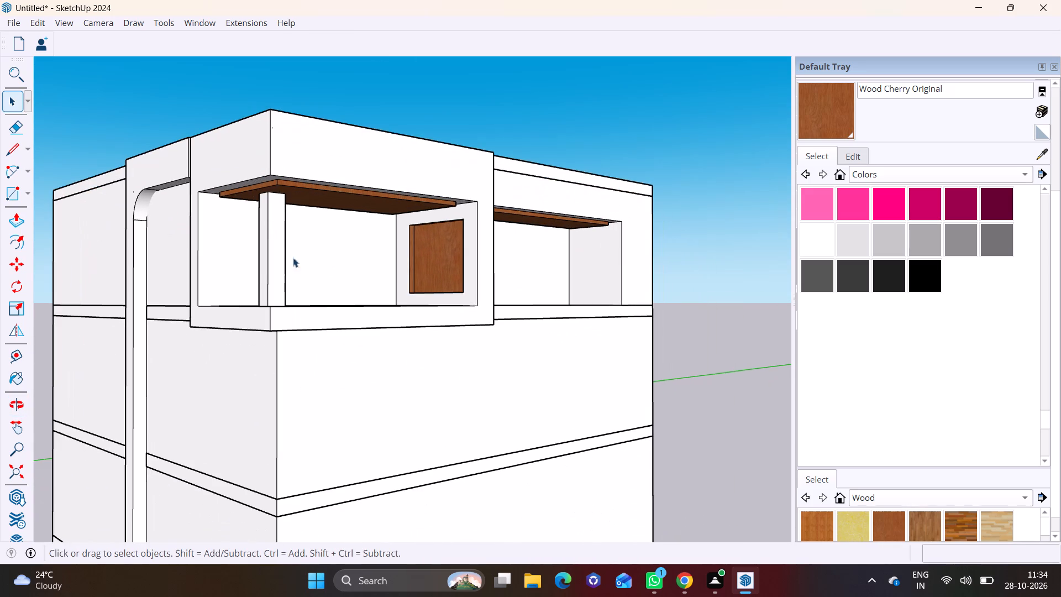
scroll(432, 305, "up", 1)
middle_click_drag(432, 305, 417, 339, "shift")
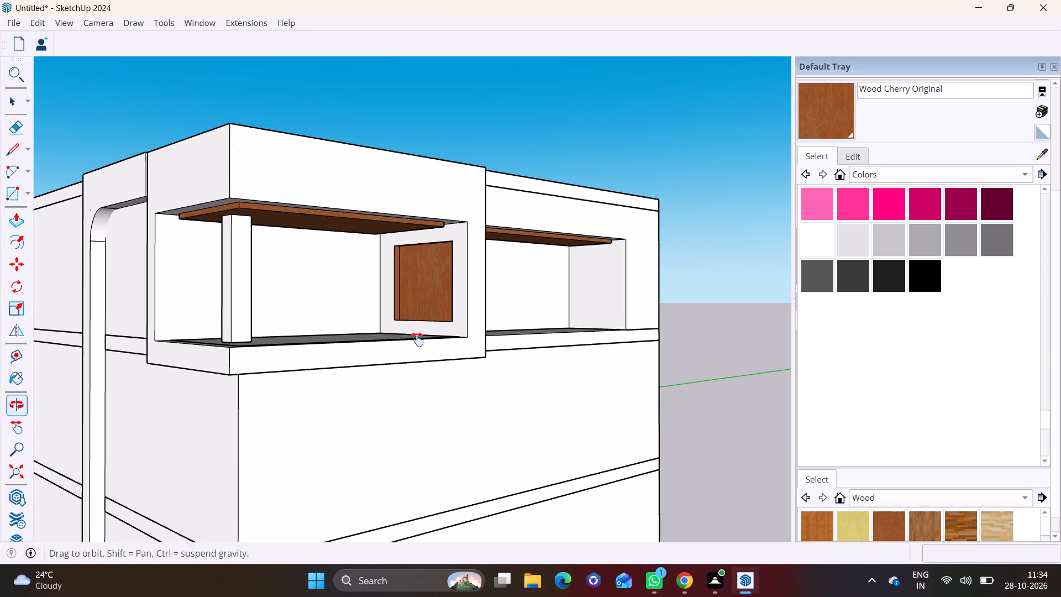
middle_click_drag(417, 339, 417, 343, "shift")
scroll(342, 389, "down", 4)
middle_click_drag(333, 392, 343, 360, "shift")
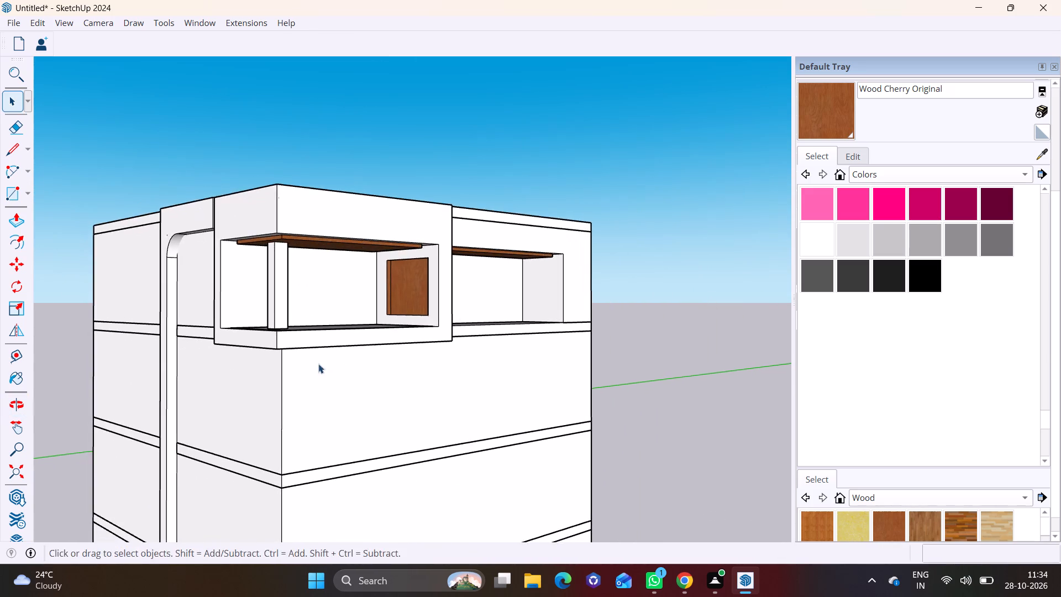
middle_click_drag(332, 370, 635, 359)
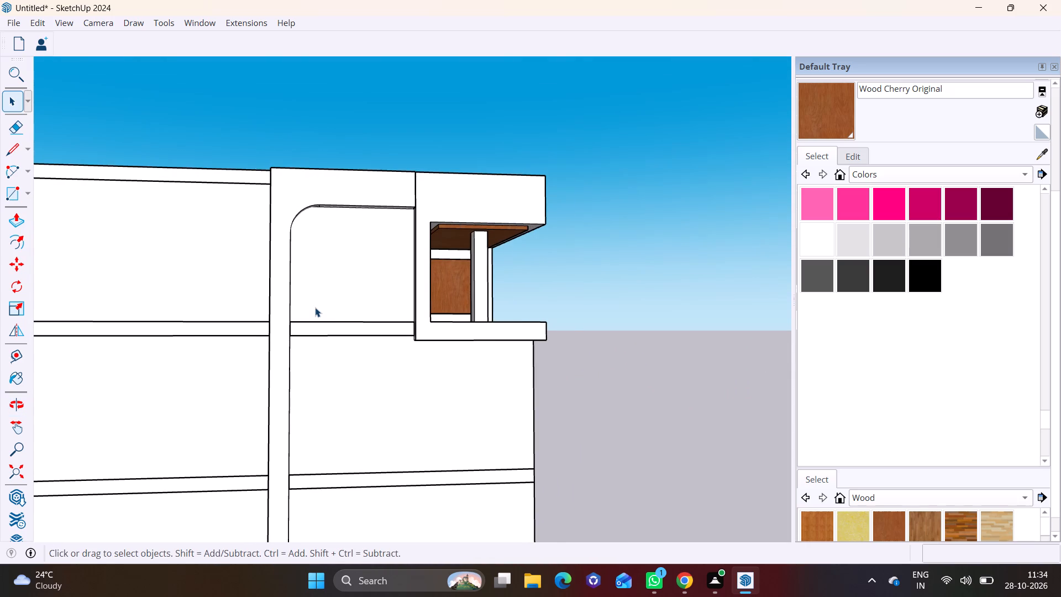
Erase the extra vertical edge on the corner frame's side face, beside the rounded facade frame's upper end.
scroll(315, 307, "up", 4)
middle_click_drag(299, 321, 281, 277, "shift")
scroll(340, 286, "up", 2)
middle_click_drag(391, 316, 460, 344)
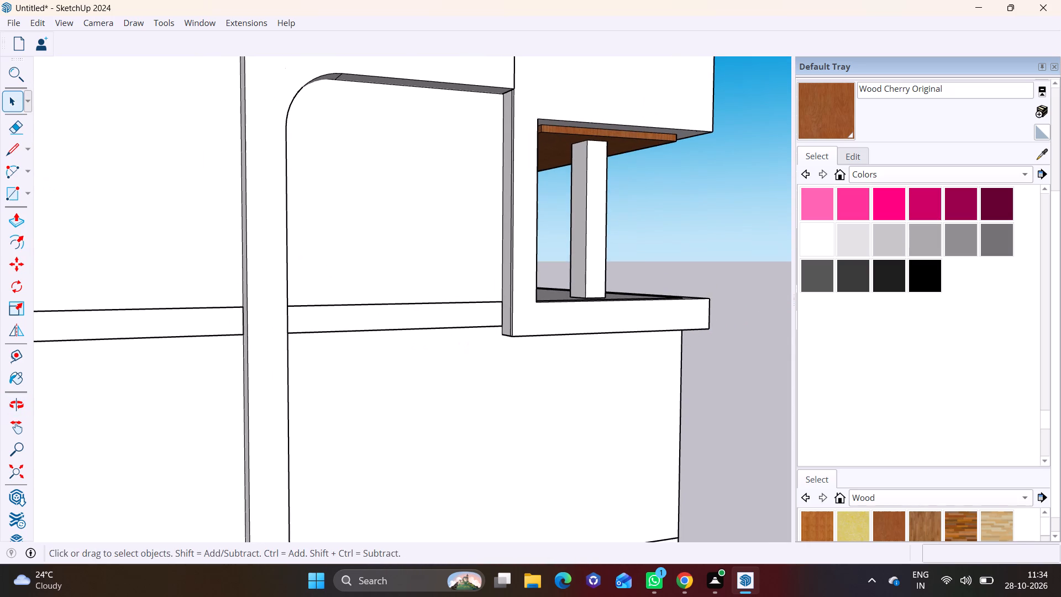
left_click(29, 192)
left_click(36, 209)
middle_click_drag(435, 155, 424, 252, "shift")
scroll(501, 210, "up", 3)
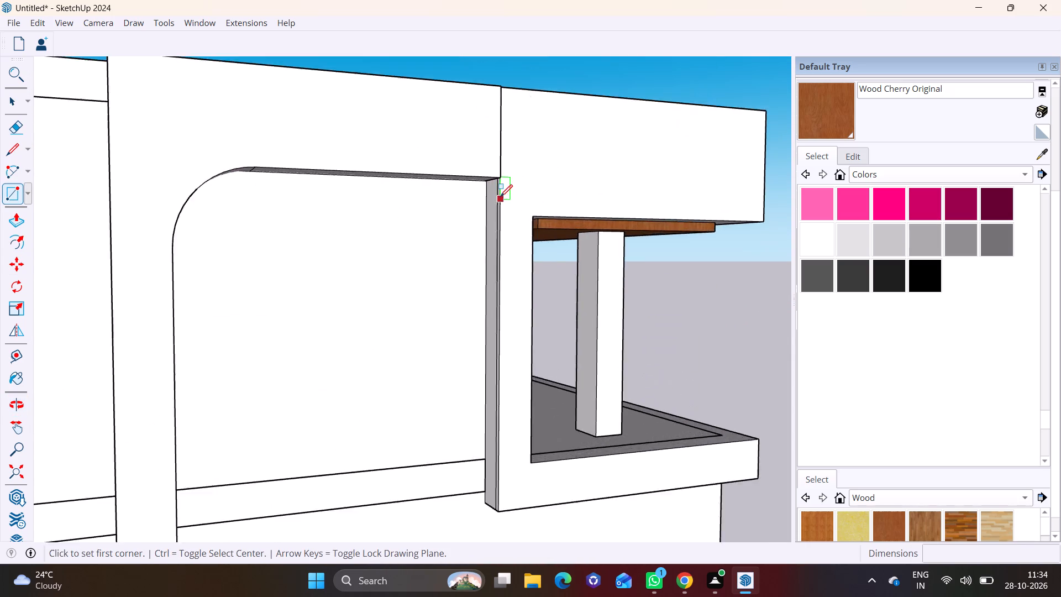
scroll(500, 197, "up", 8)
middle_click_drag(487, 204, 462, 160, "shift")
middle_click_drag(468, 203, 512, 180)
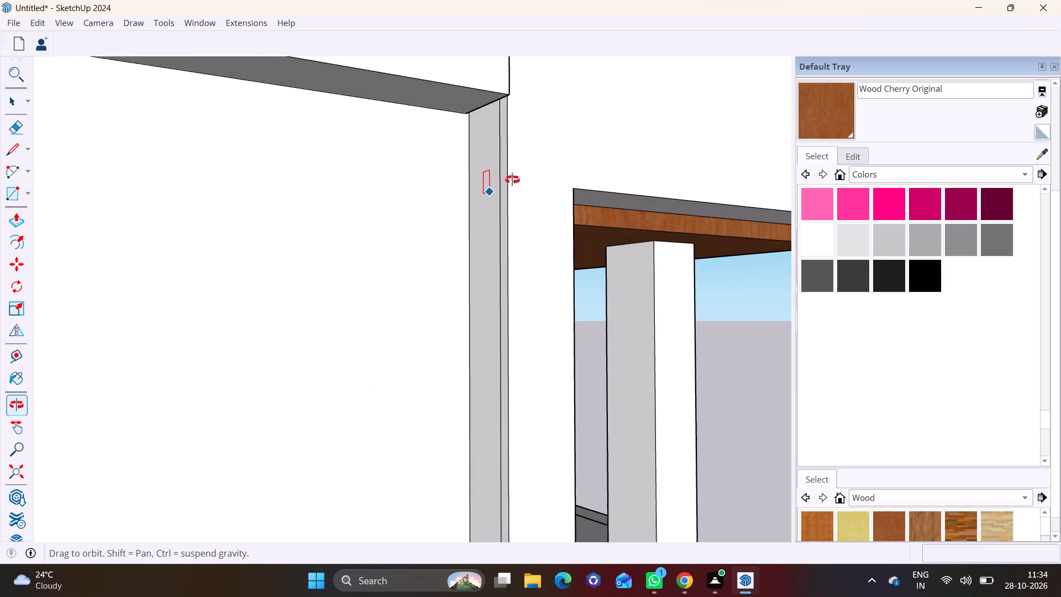
middle_click_drag(512, 180, 527, 184)
key("space")
left_click(510, 214)
right_click(510, 214)
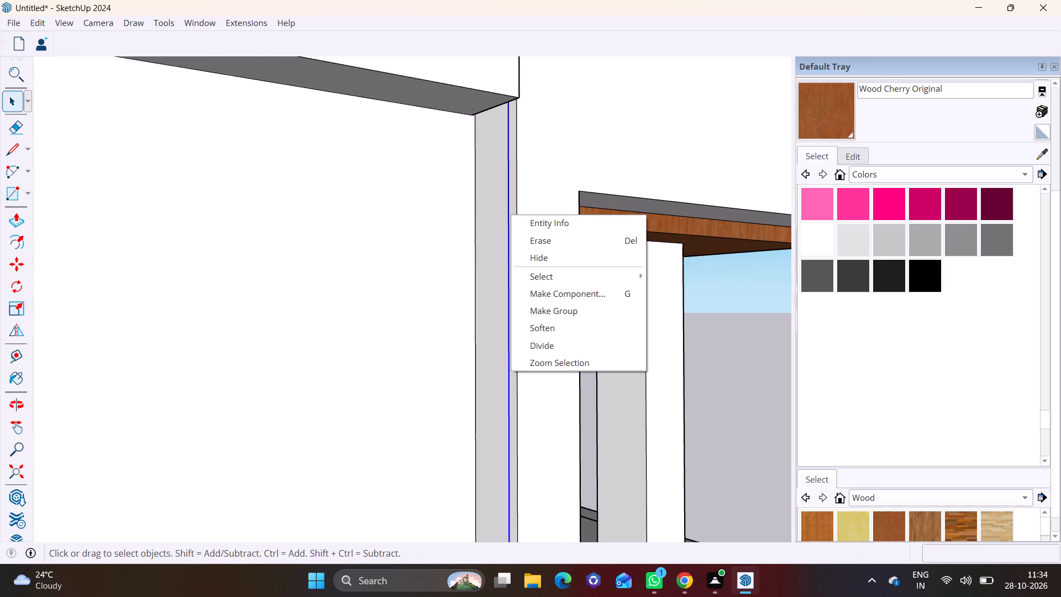
left_click(556, 242)
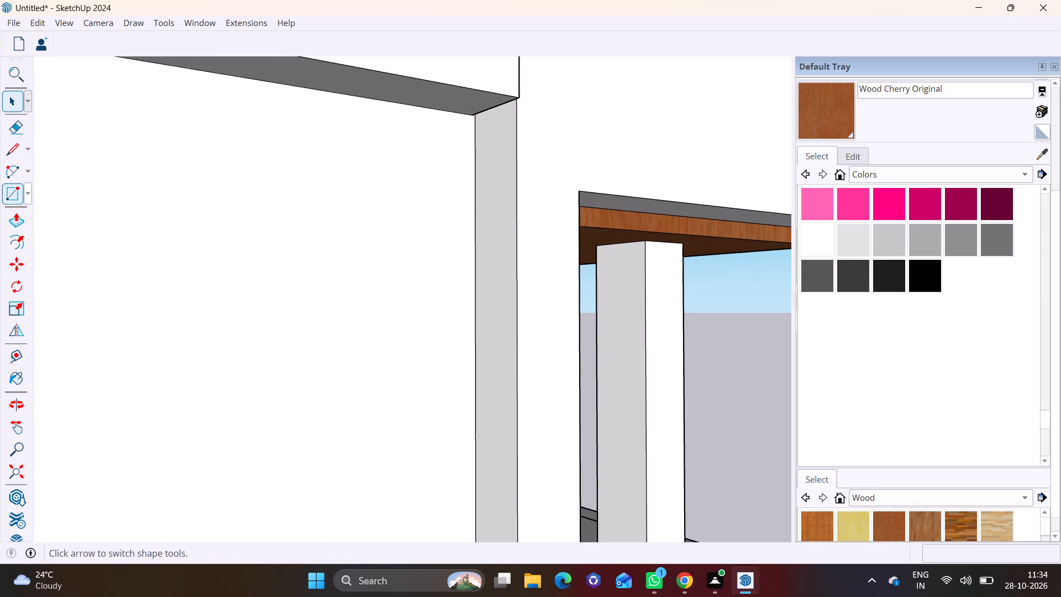
Draw a narrow vertical rectangle about 1 1/4" by 2' 1" on the wall beside the corner frame, just below the facade frame's beam.
left_click(27, 191)
left_click(34, 208)
middle_click_drag(442, 127, 464, 130)
scroll(503, 123, "up", 5)
left_click(473, 110)
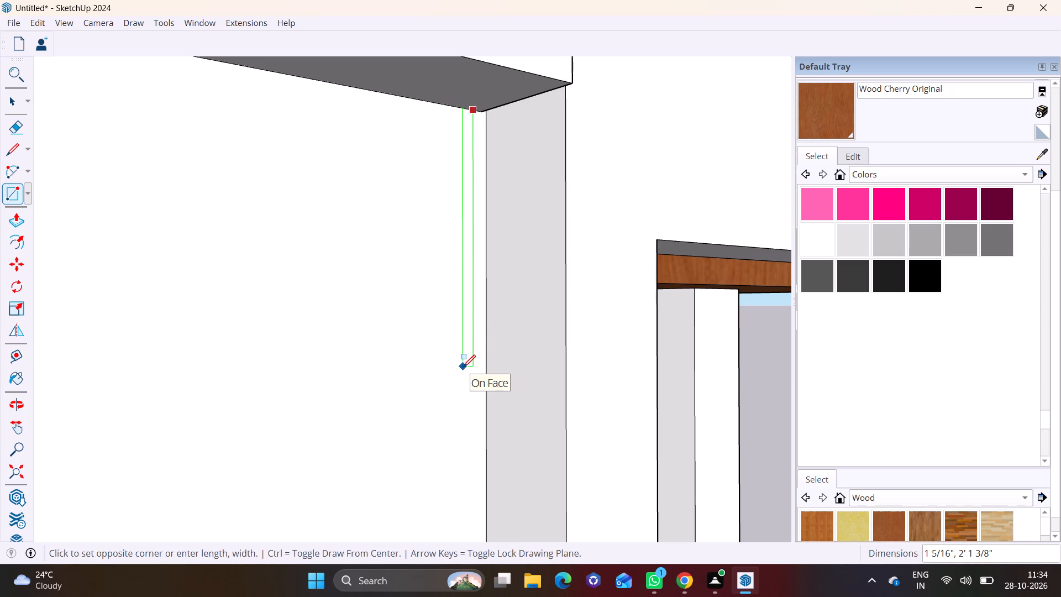
scroll(484, 358, "up", 4)
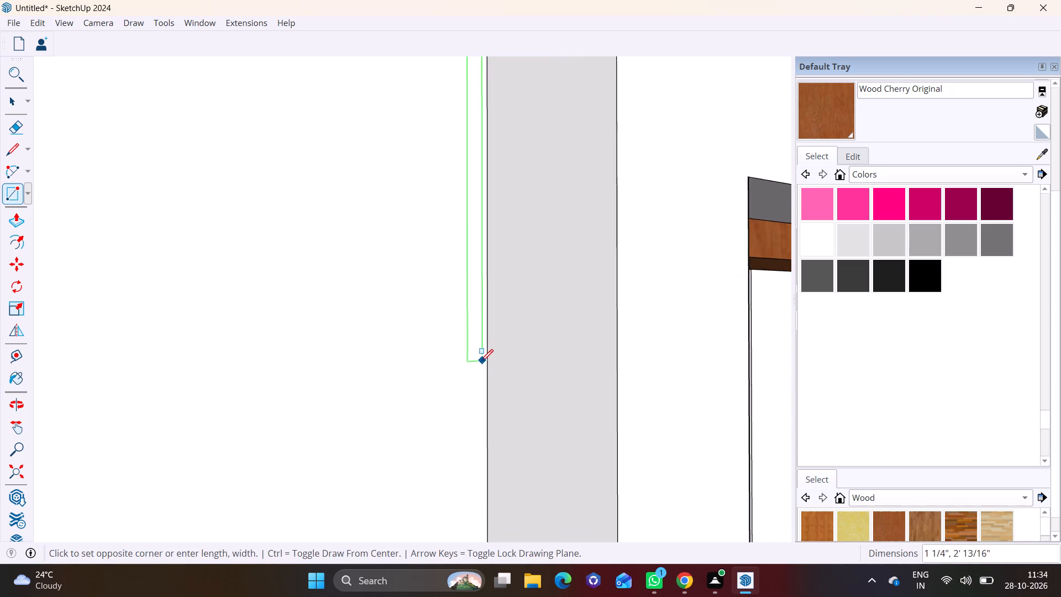
scroll(481, 362, "up", 5)
left_click(482, 368)
key("space")
Make the narrow rectangle's face and edges into a group.
left_click(473, 327)
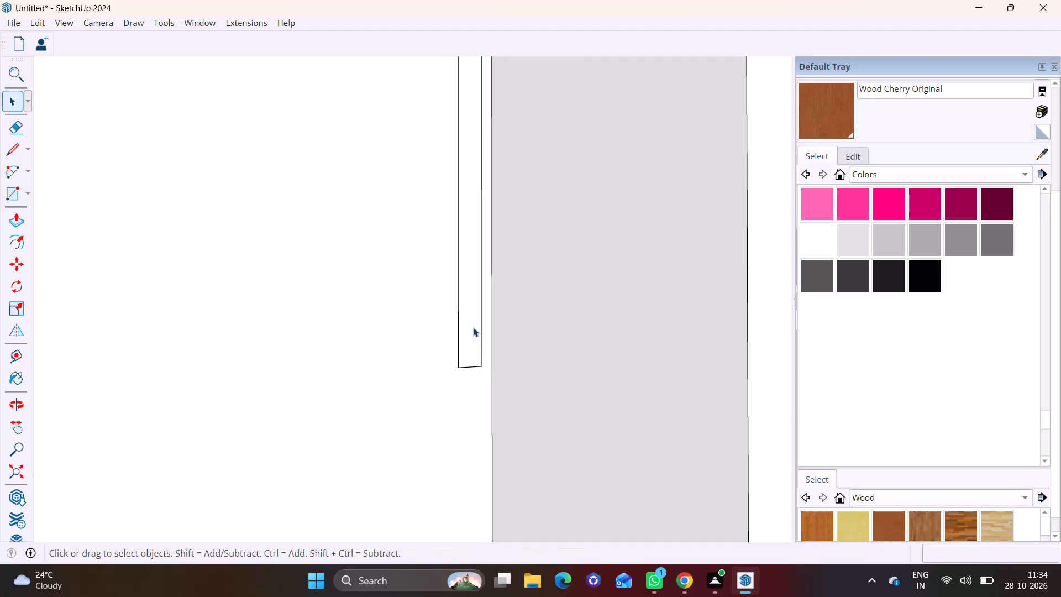
scroll(473, 327, "down", 11)
middle_click_drag(468, 334, 465, 400, "shift")
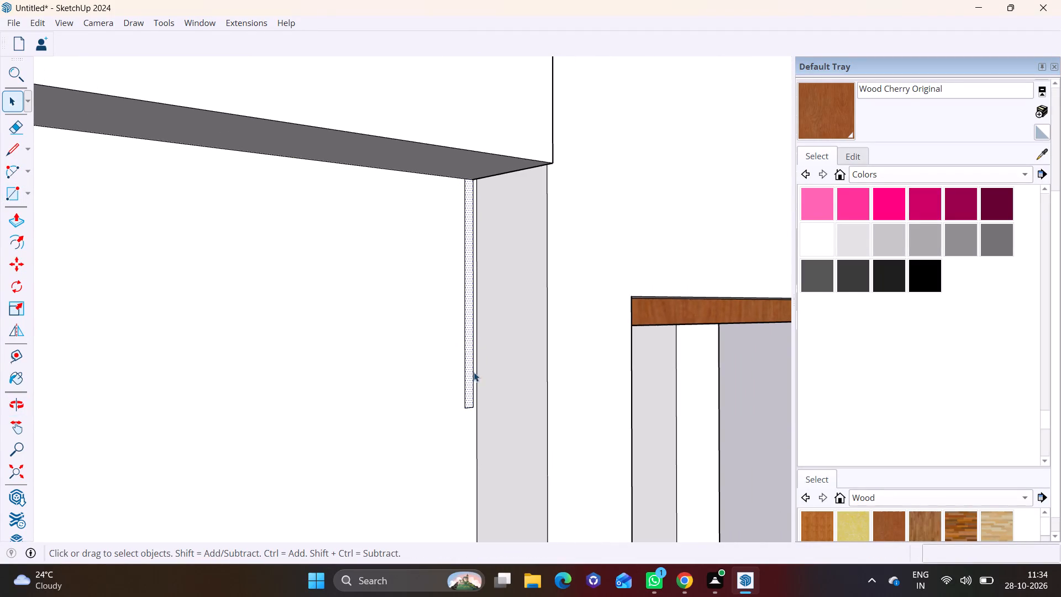
double_click(469, 363)
right_click(469, 363)
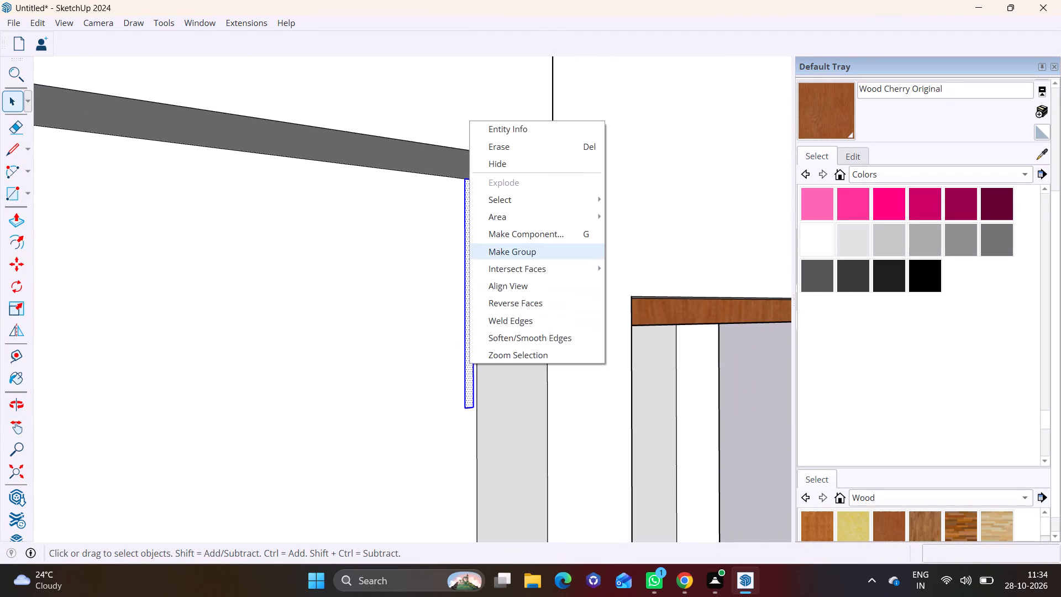
left_click(522, 253)
Inside the group, extrude the narrow rectangle about 7/8" out from the wall to form a thin strip.
scroll(395, 381, "up", 4)
double_click(498, 378)
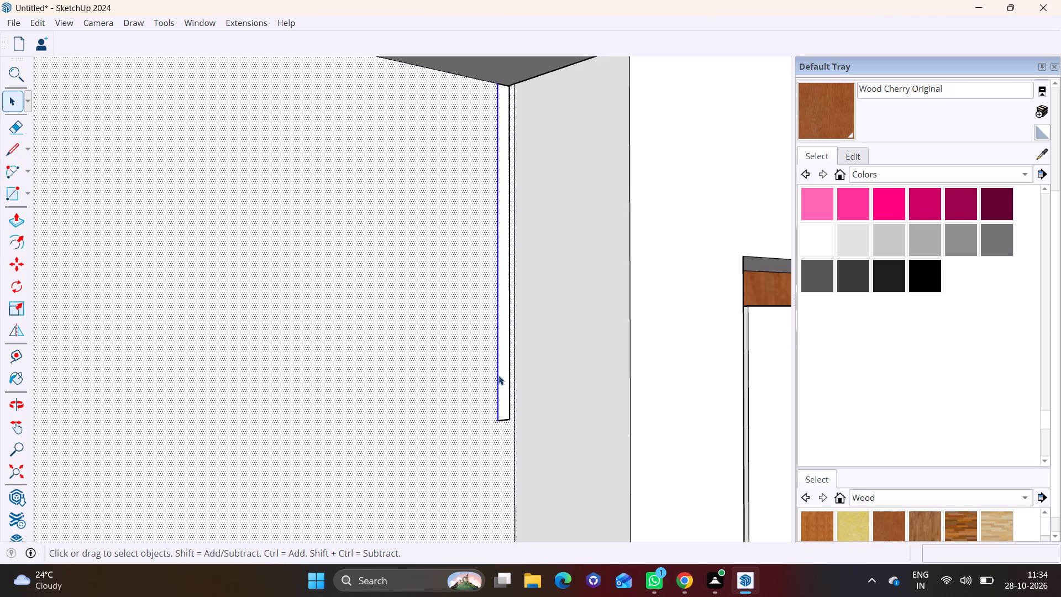
left_click(498, 375)
triple_click(503, 369)
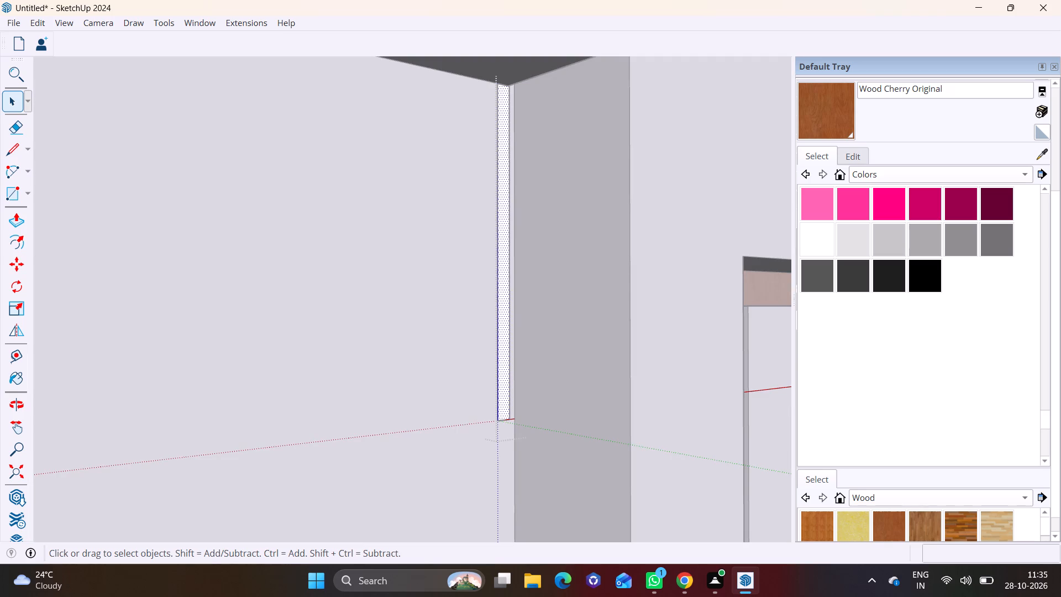
left_click(18, 224)
left_click(502, 375)
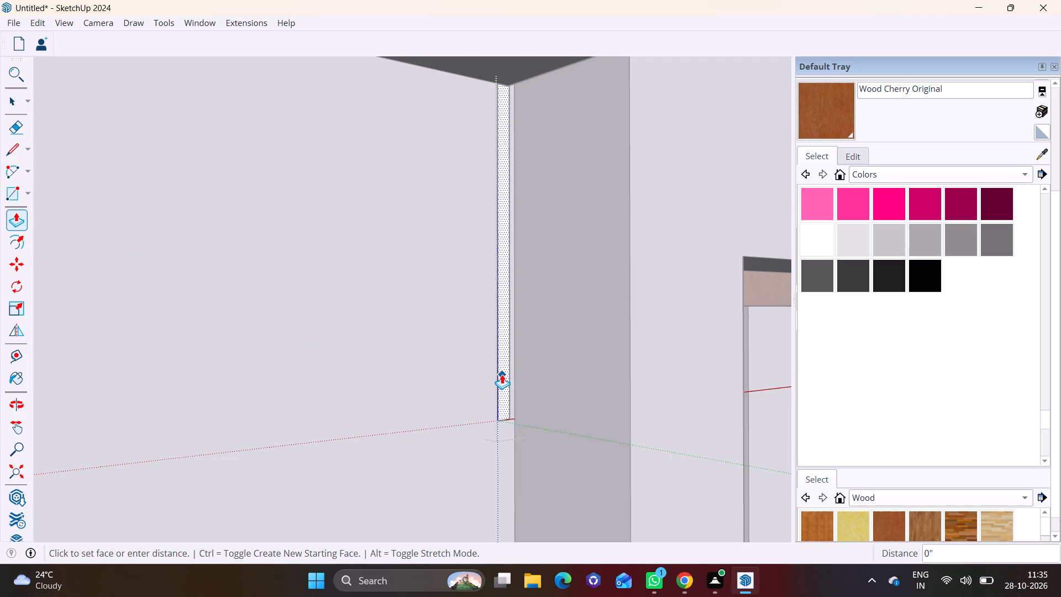
left_click(510, 374)
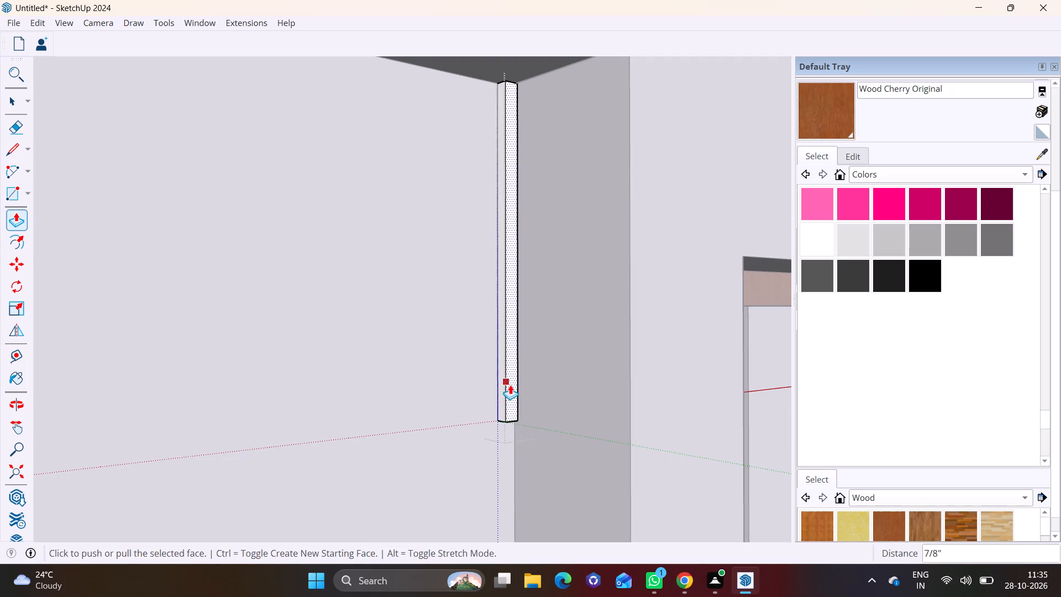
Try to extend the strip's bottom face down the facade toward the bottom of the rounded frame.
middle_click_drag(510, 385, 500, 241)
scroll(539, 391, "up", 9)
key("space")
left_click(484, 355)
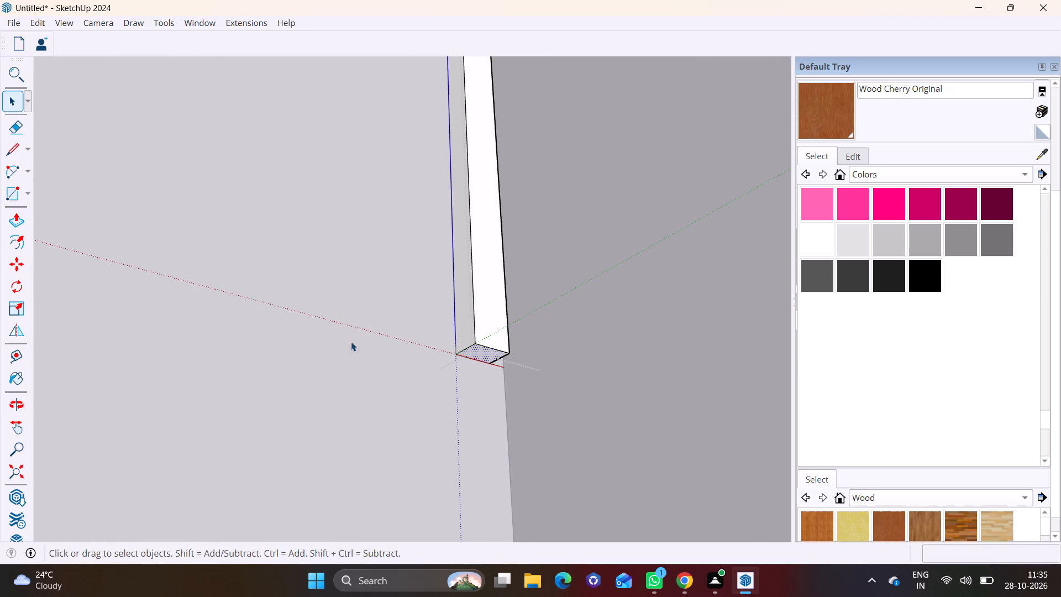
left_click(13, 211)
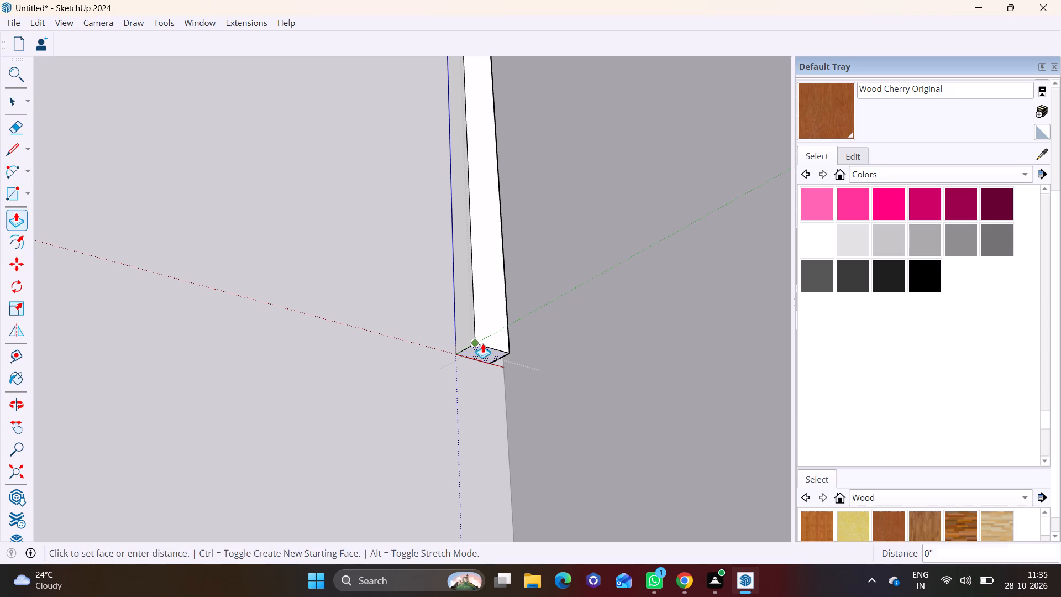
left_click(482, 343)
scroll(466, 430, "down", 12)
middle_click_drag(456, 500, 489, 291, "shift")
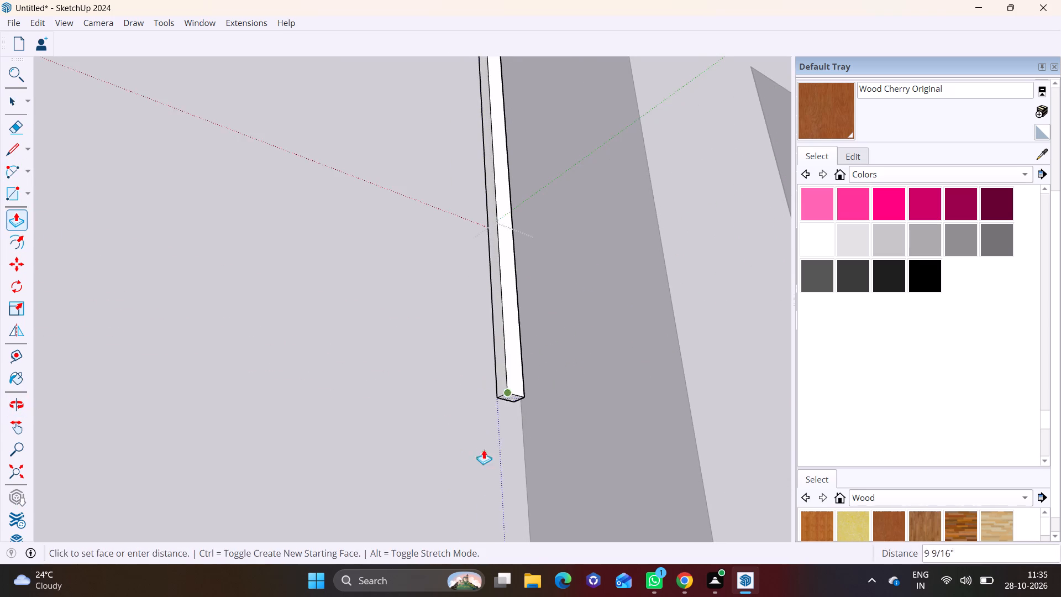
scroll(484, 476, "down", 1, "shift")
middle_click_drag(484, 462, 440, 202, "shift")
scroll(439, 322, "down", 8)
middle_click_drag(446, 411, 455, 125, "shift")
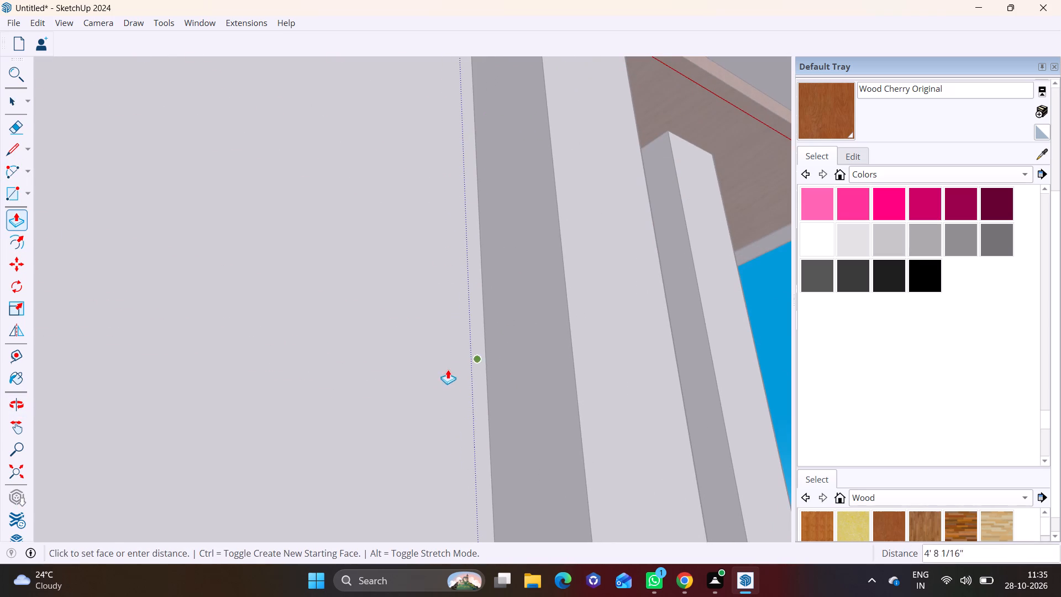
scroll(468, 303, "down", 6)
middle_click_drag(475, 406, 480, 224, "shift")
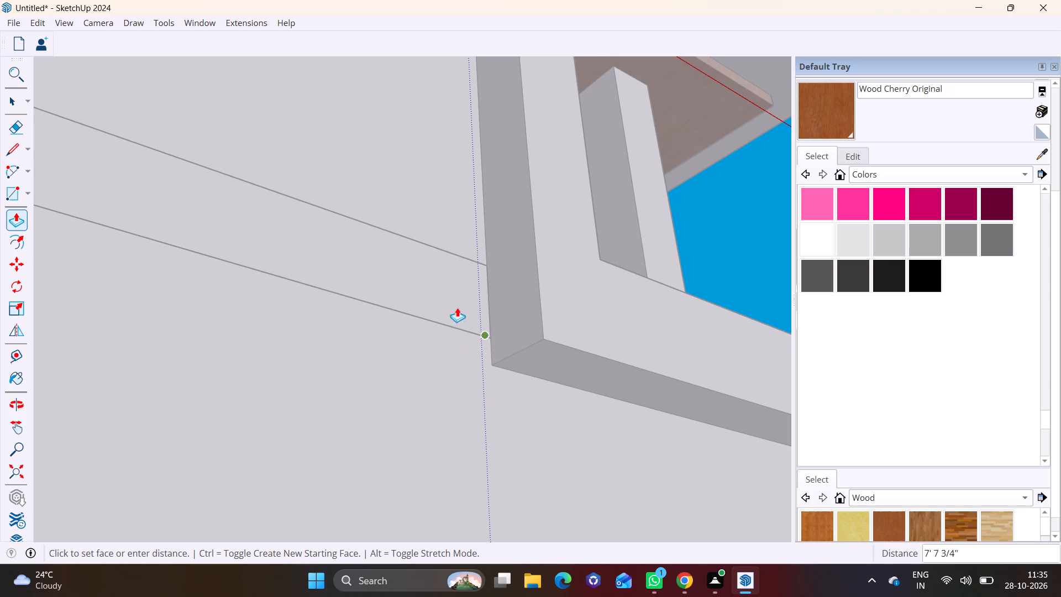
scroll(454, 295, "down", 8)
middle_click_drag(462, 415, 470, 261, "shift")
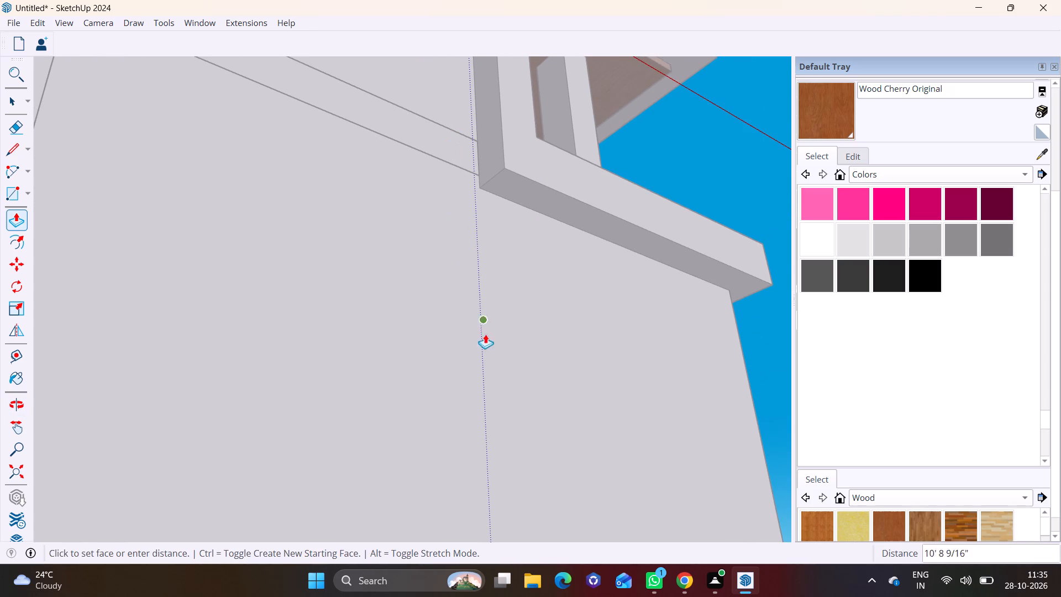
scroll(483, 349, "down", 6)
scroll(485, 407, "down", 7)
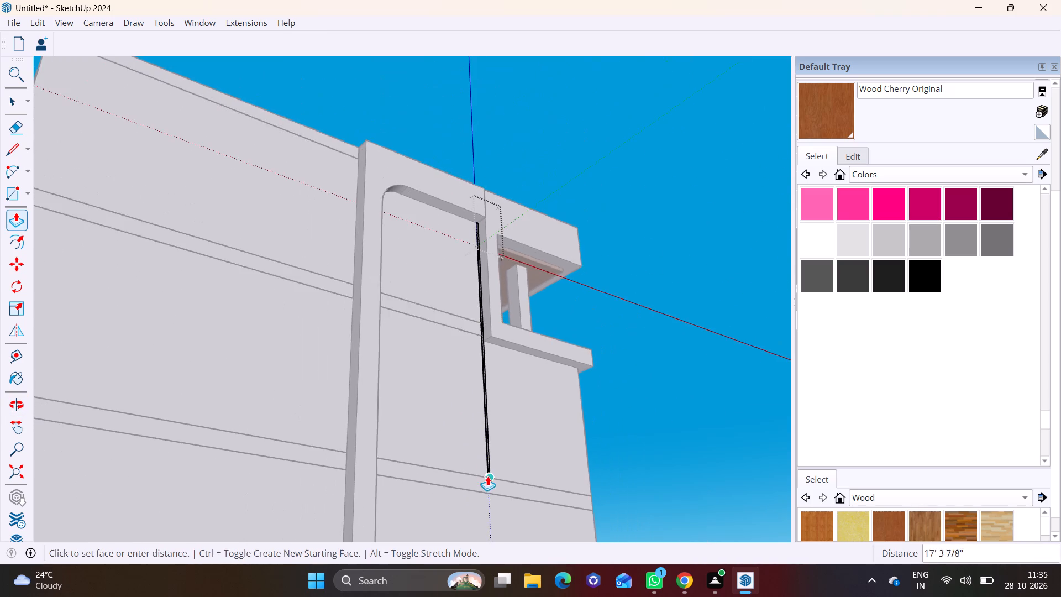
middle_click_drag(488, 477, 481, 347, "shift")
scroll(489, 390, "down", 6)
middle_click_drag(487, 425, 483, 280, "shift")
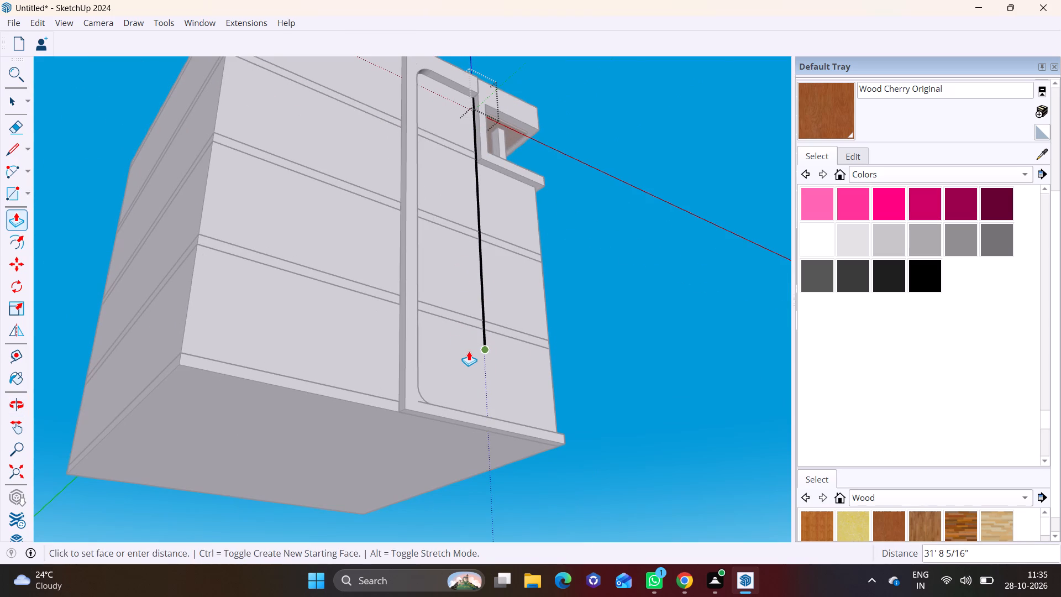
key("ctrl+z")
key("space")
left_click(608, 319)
Search the 3D Warehouse for windows.
scroll(513, 155, "up", 4)
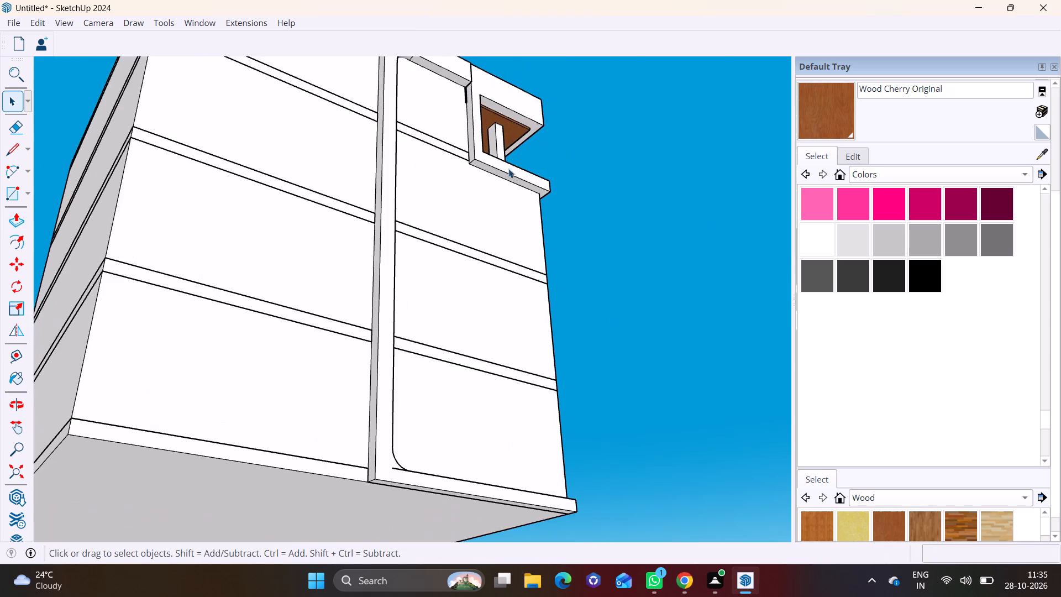
scroll(508, 169, "up", 2)
middle_click_drag(476, 240, 332, 355)
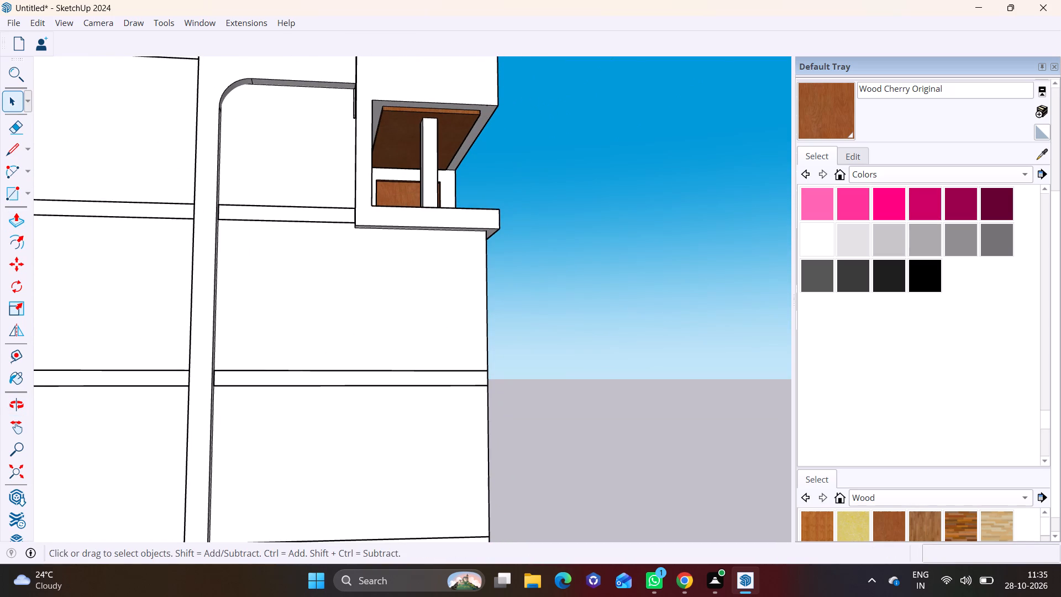
left_click(202, 25)
left_click(255, 124)
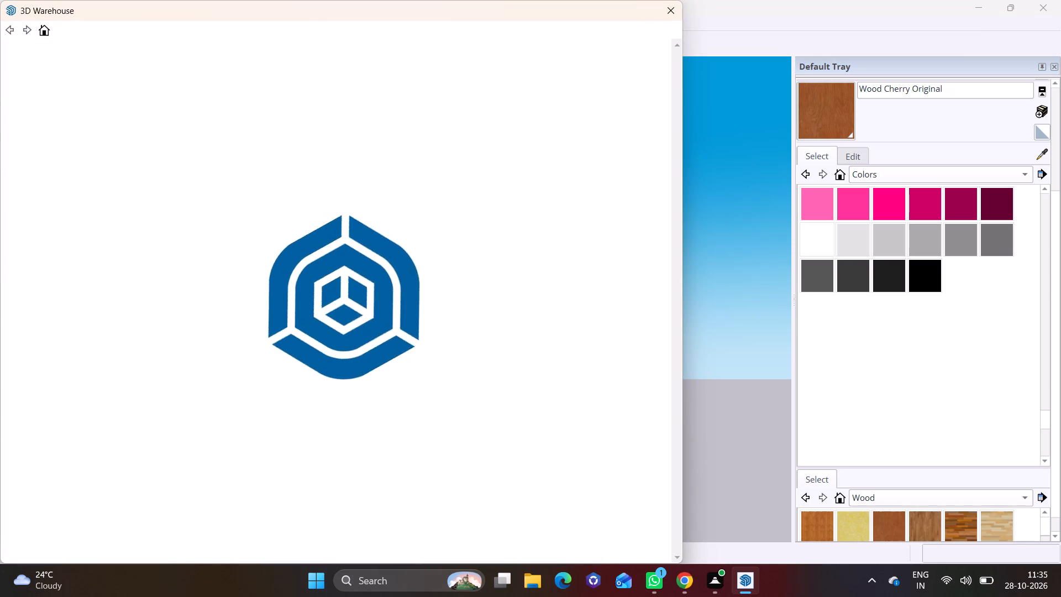
left_click(240, 69)
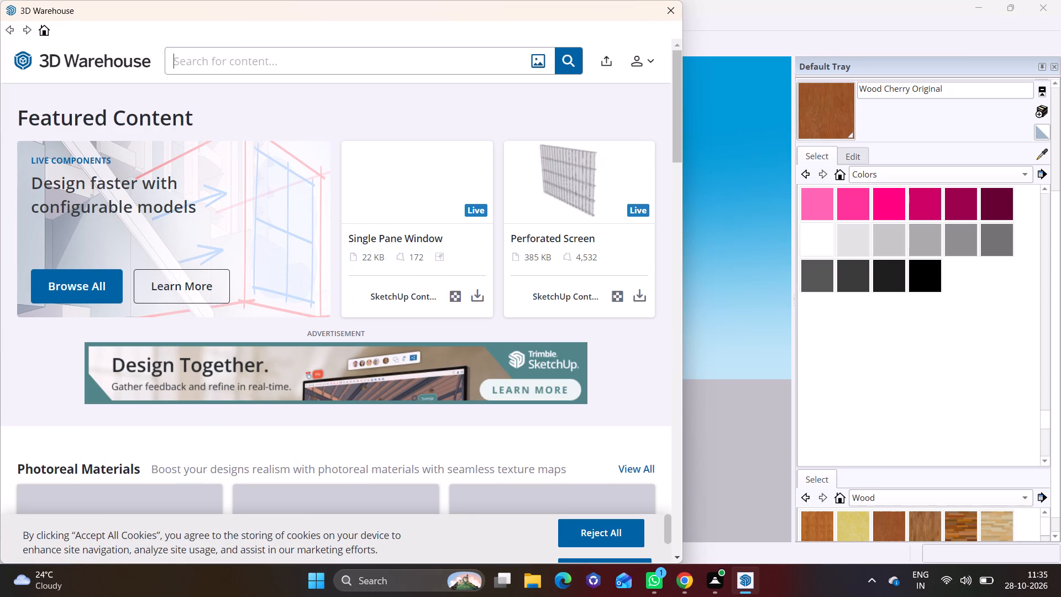
type("windows")
key("Return")
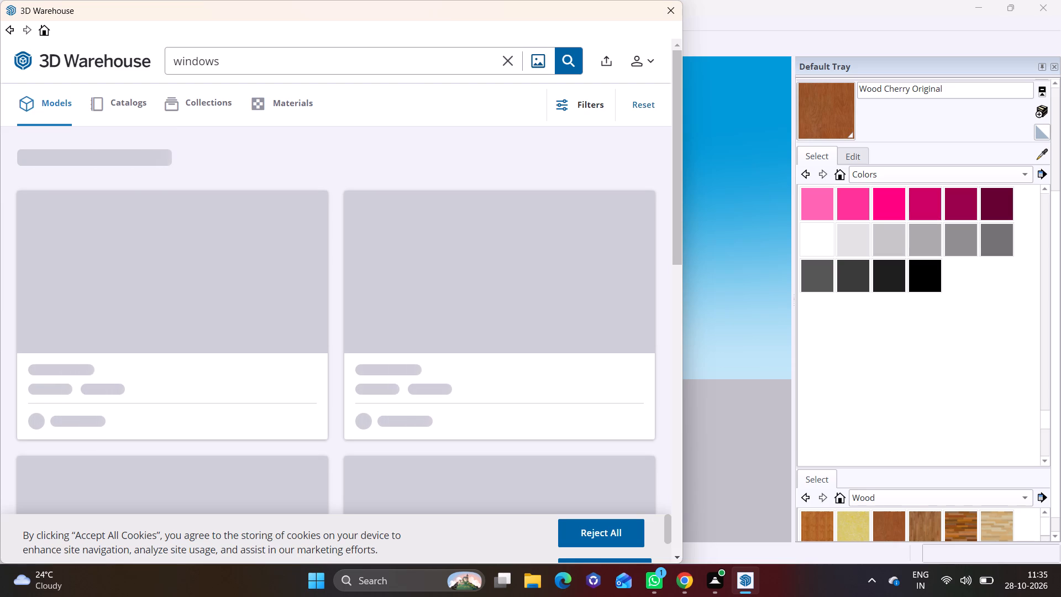
Load the dark-framed two-pane WINDOW model (209 KB) and place it on the third-storey wall below the corner frame.
left_click(677, 553)
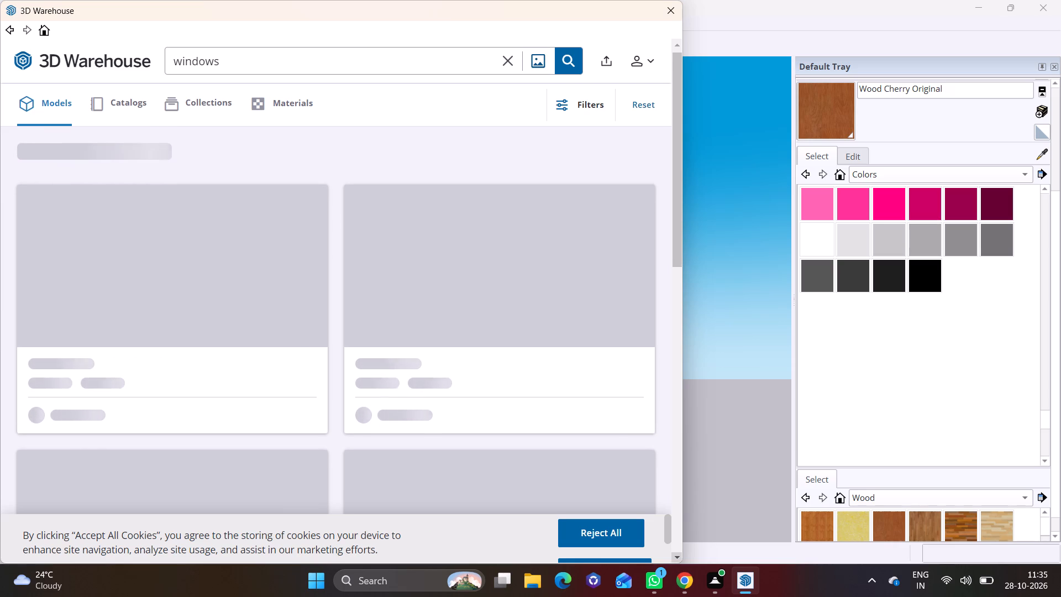
left_click(677, 553)
left_click(677, 553)
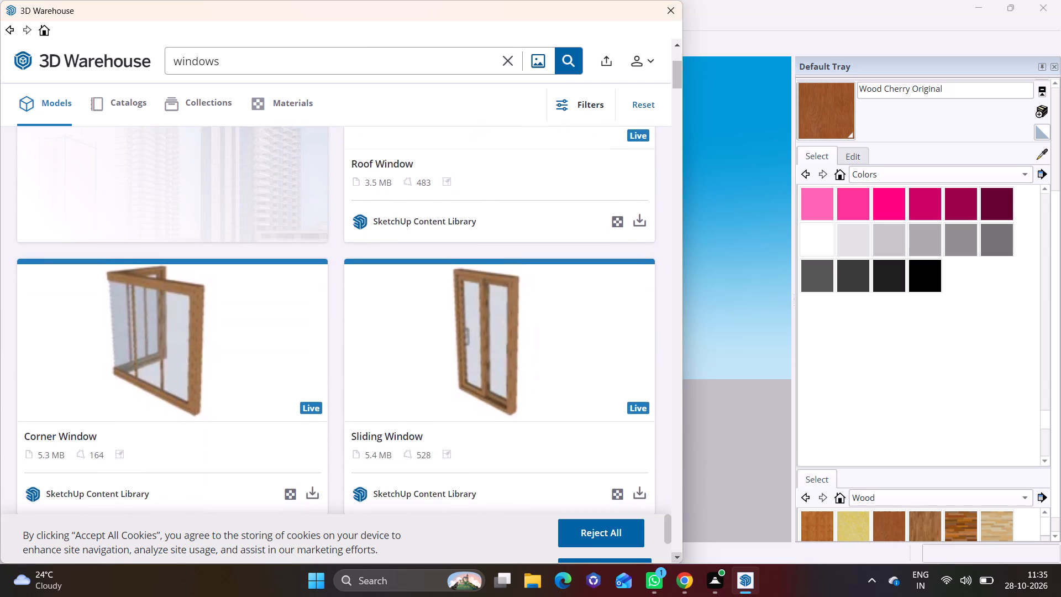
double_click(677, 553)
left_click(677, 553)
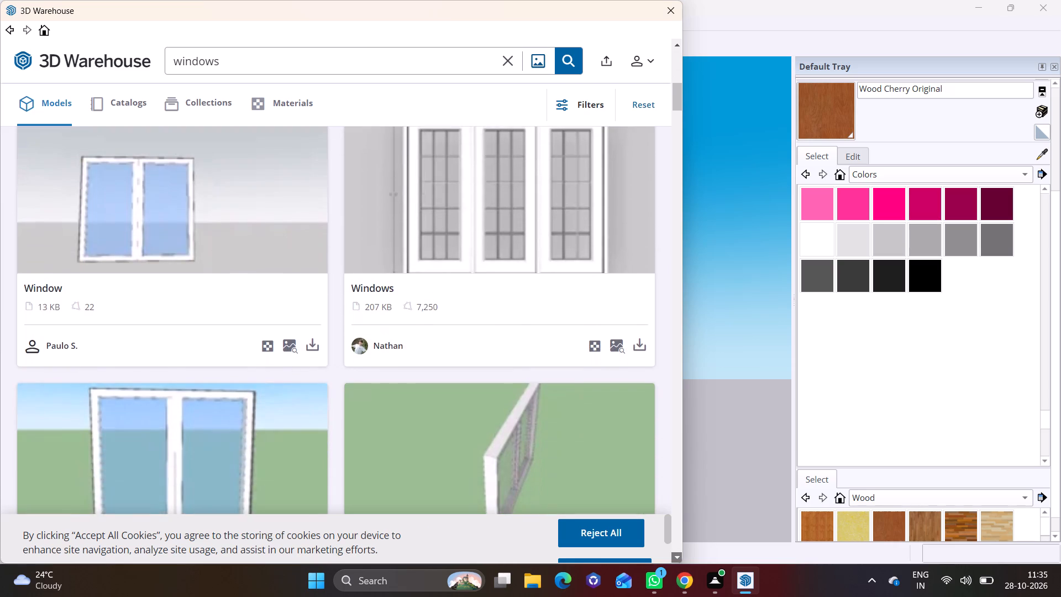
left_click(677, 553)
left_click(677, 553)
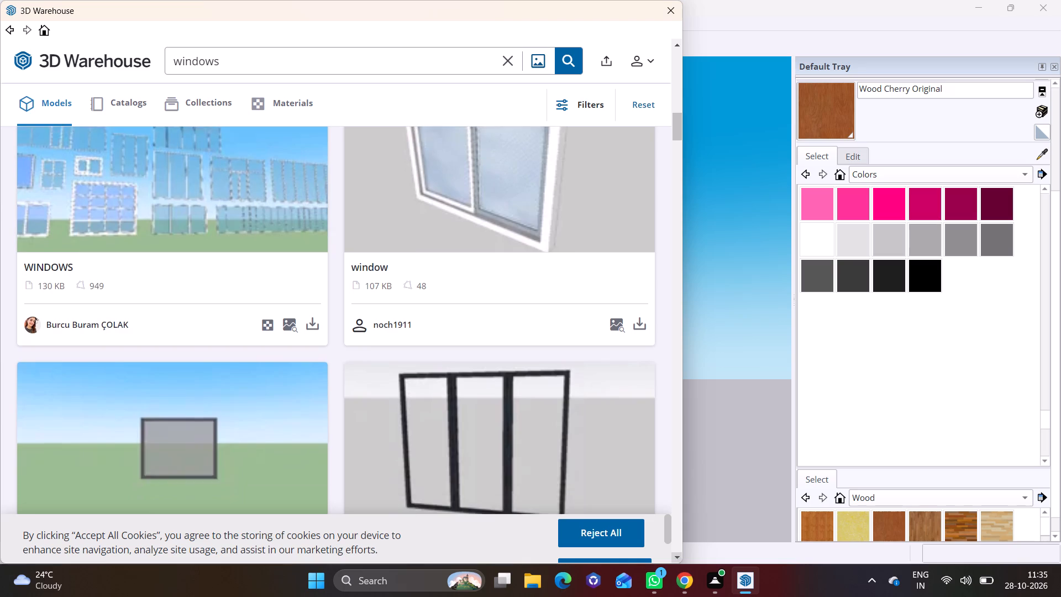
left_click(677, 553)
left_click(677, 553)
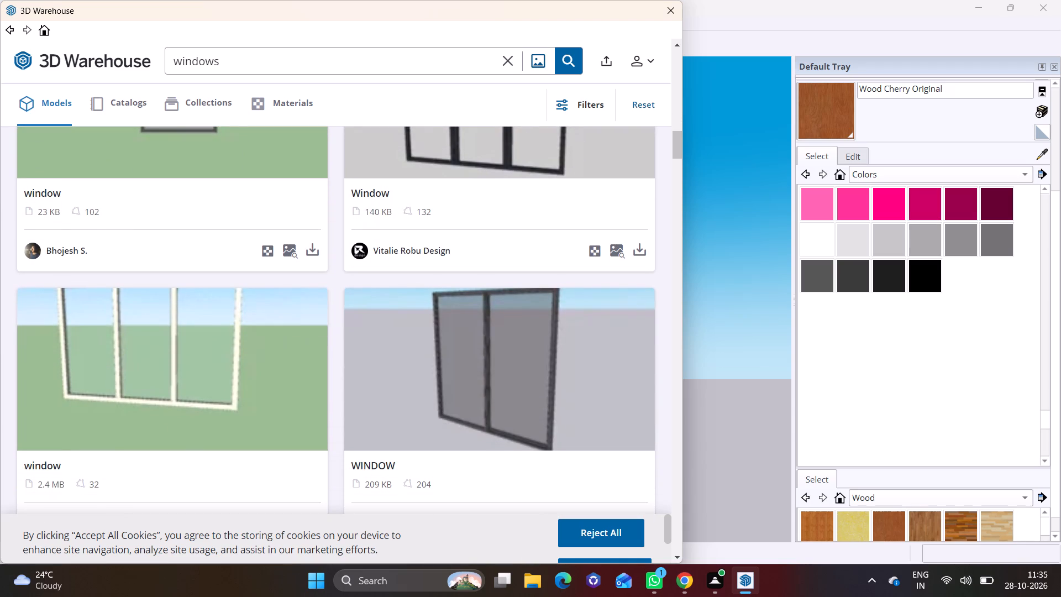
scroll(599, 468, "down", 2)
left_click(642, 380)
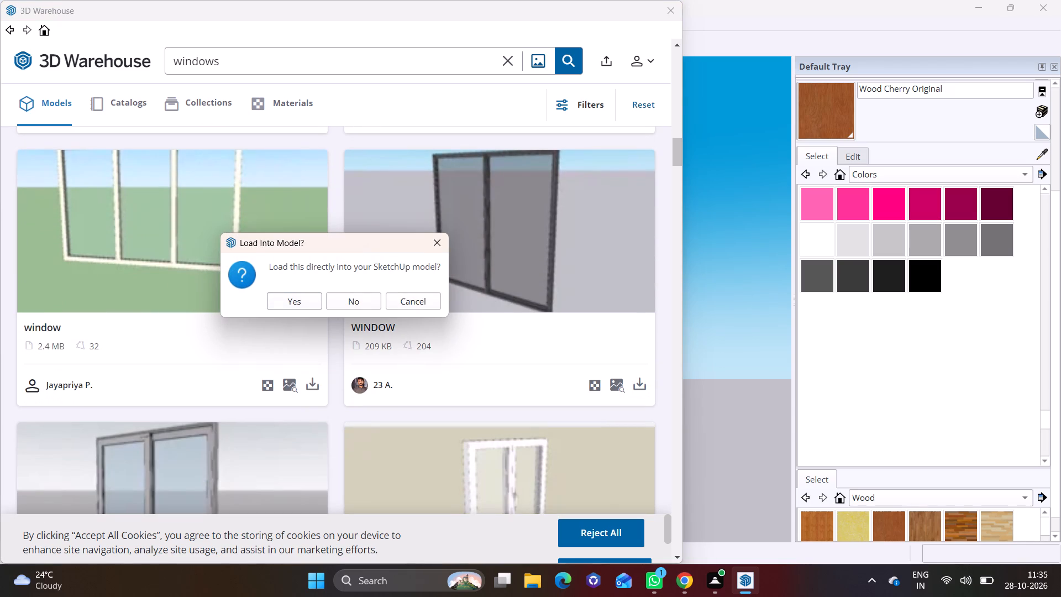
left_click(296, 301)
scroll(277, 331, "down", 2)
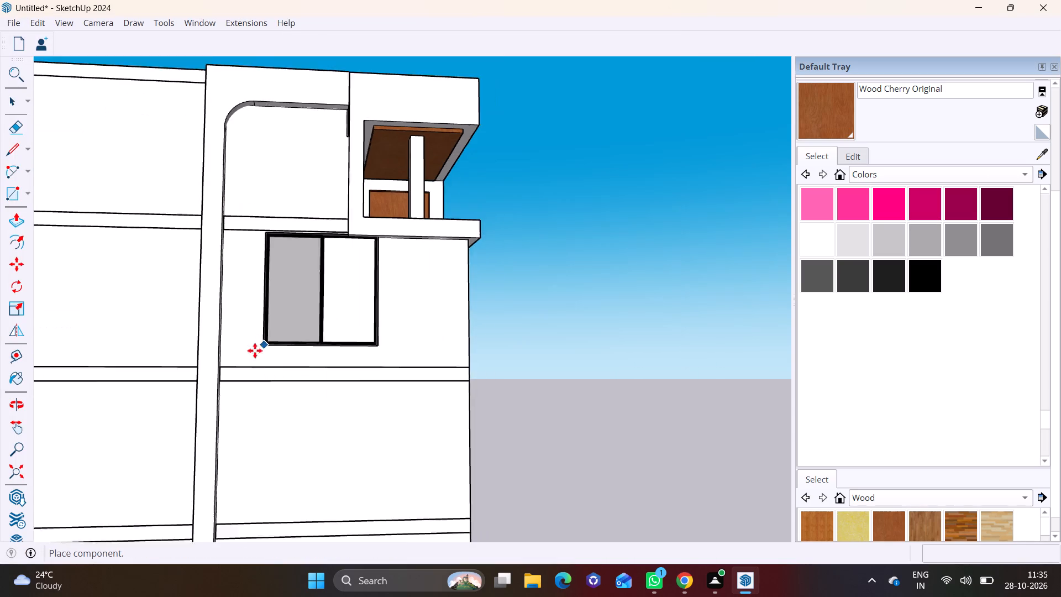
scroll(255, 350, "down", 4)
scroll(242, 348, "up", 5)
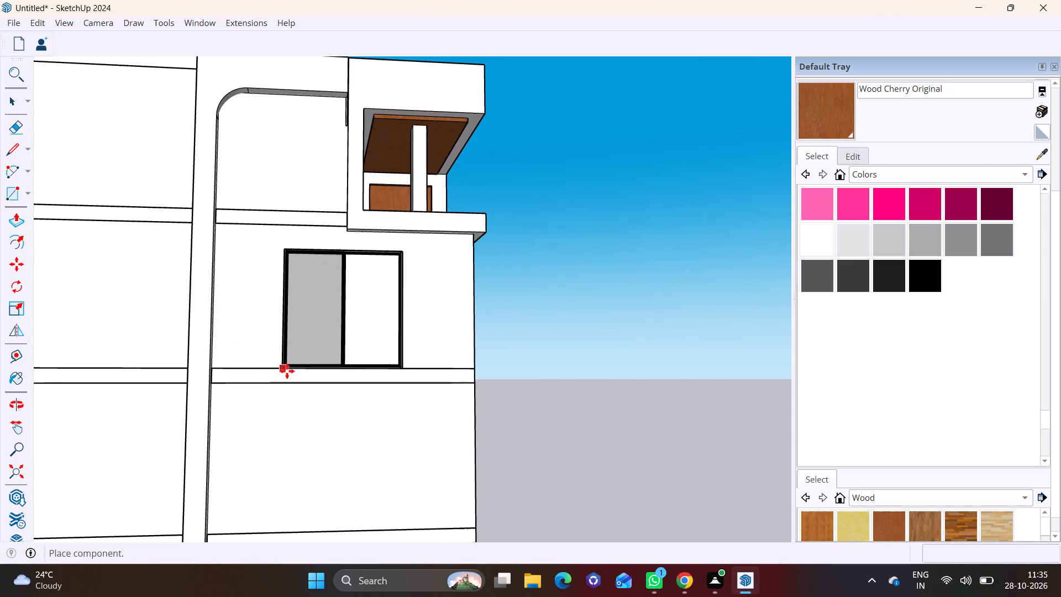
left_click(286, 360)
Scale the placed window down uniformly to about 0.82 from its upper corner.
scroll(296, 352, "down", 3)
middle_click_drag(337, 344, 178, 401)
scroll(213, 388, "up", 2)
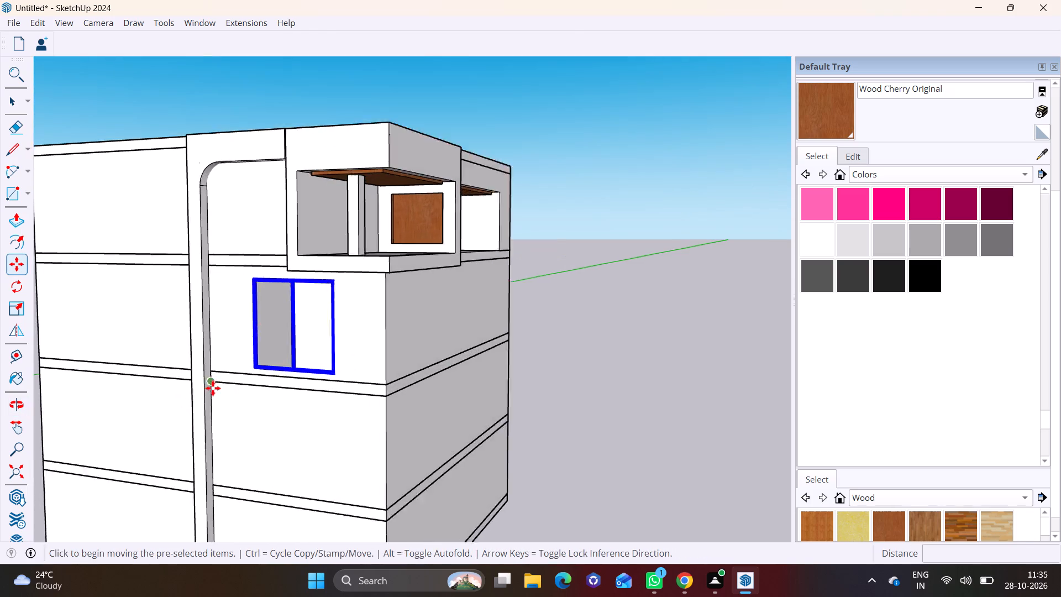
scroll(213, 388, "up", 1)
left_click(24, 308)
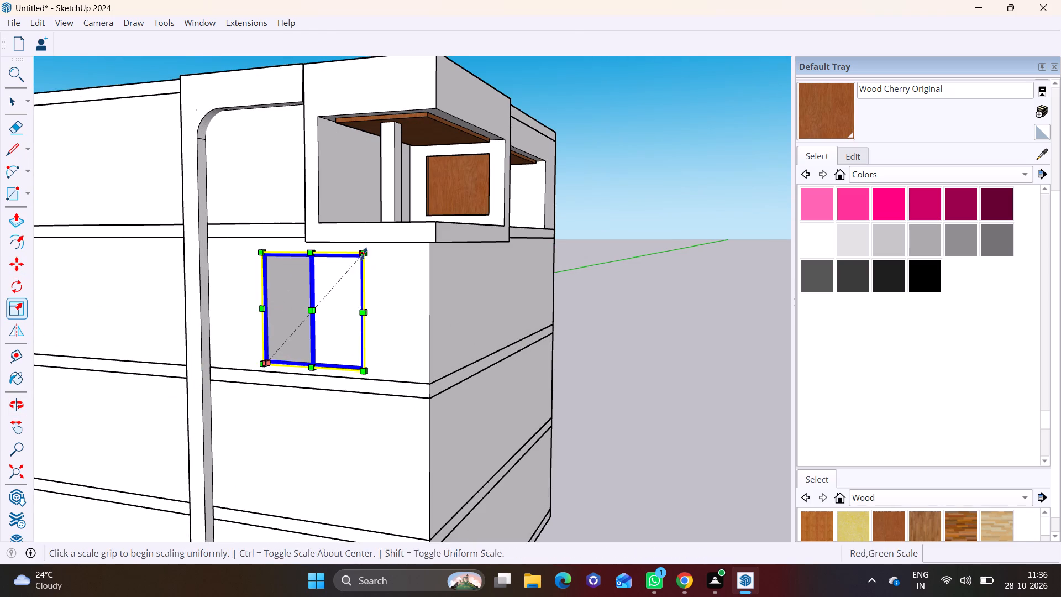
left_click(364, 252)
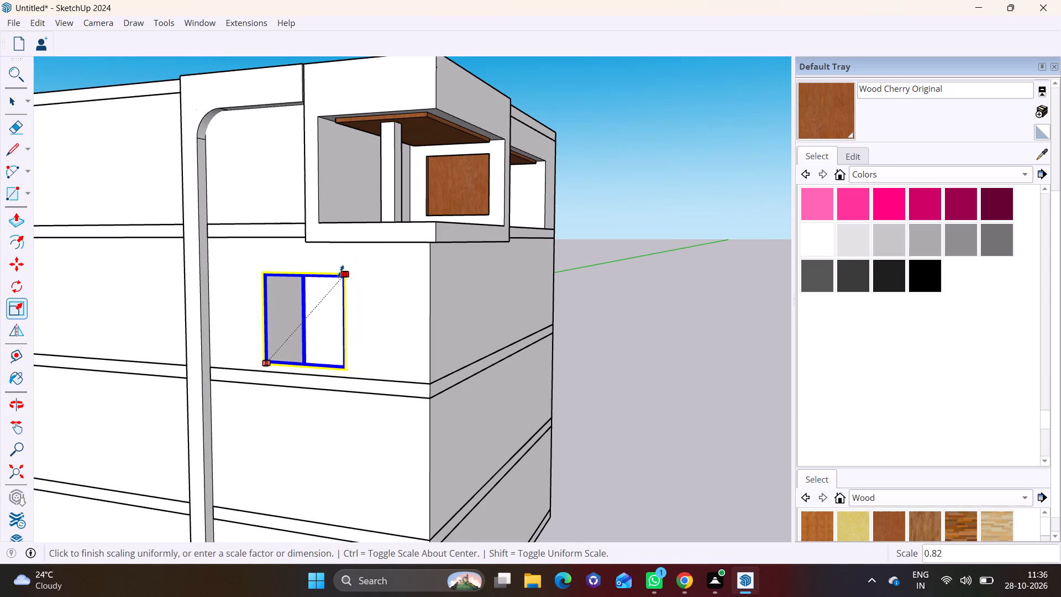
left_click(340, 271)
key("space")
left_click(641, 364)
Move the window slightly outward so it sits in front of the wall face.
middle_click_drag(391, 384, 266, 397)
scroll(265, 364, "up", 1)
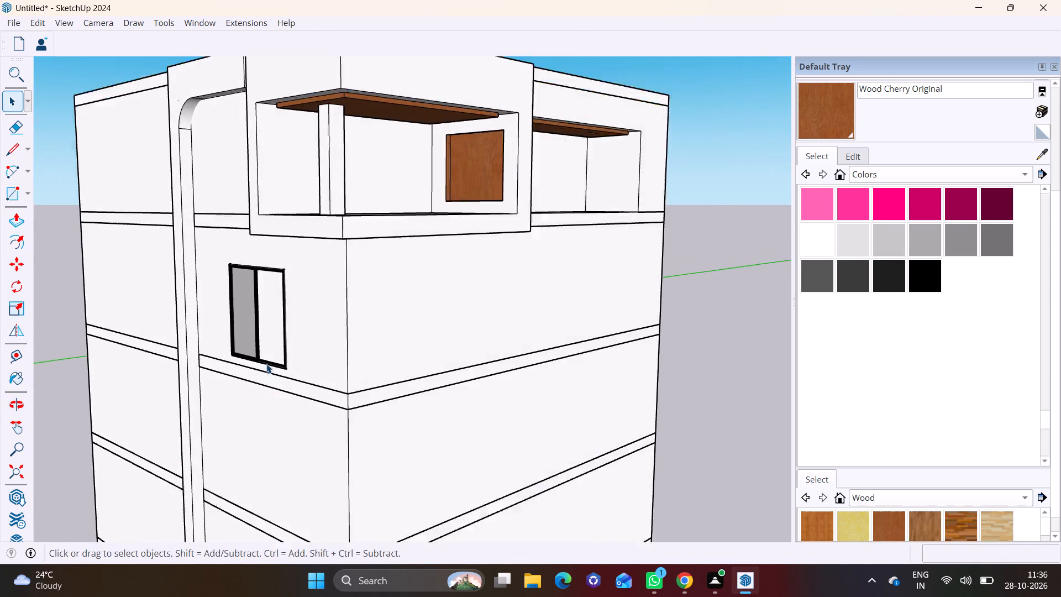
scroll(266, 364, "up", 9)
left_click(314, 368)
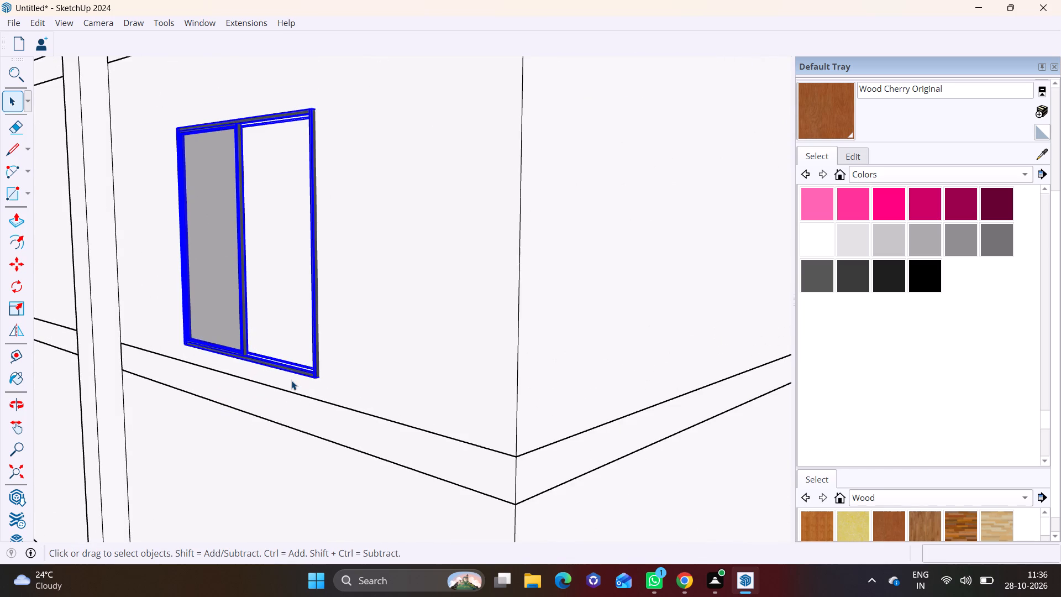
key("m")
left_click(311, 378)
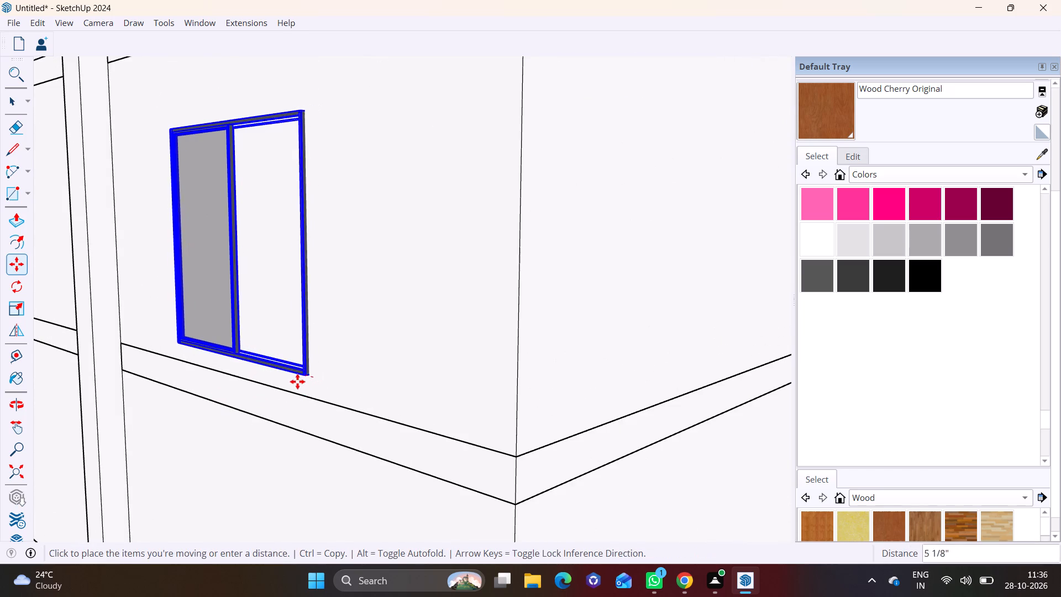
left_click(300, 385)
Shrink the window further by scaling it from its upper corner nearest the rounded facade frame.
scroll(299, 360, "down", 7)
middle_click_drag(308, 364, 470, 343)
scroll(360, 316, "down", 5)
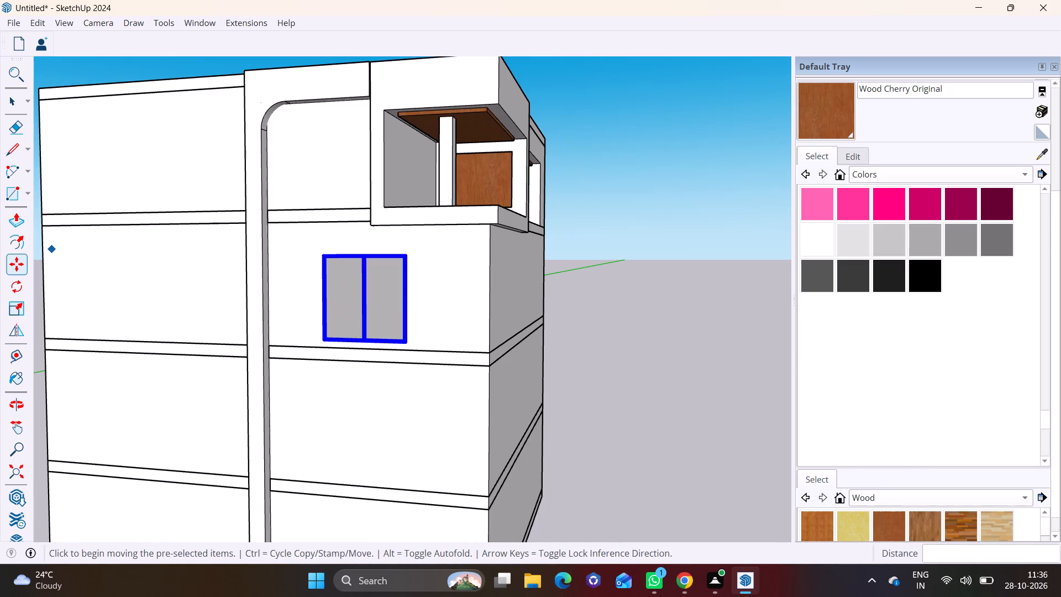
left_click(19, 309)
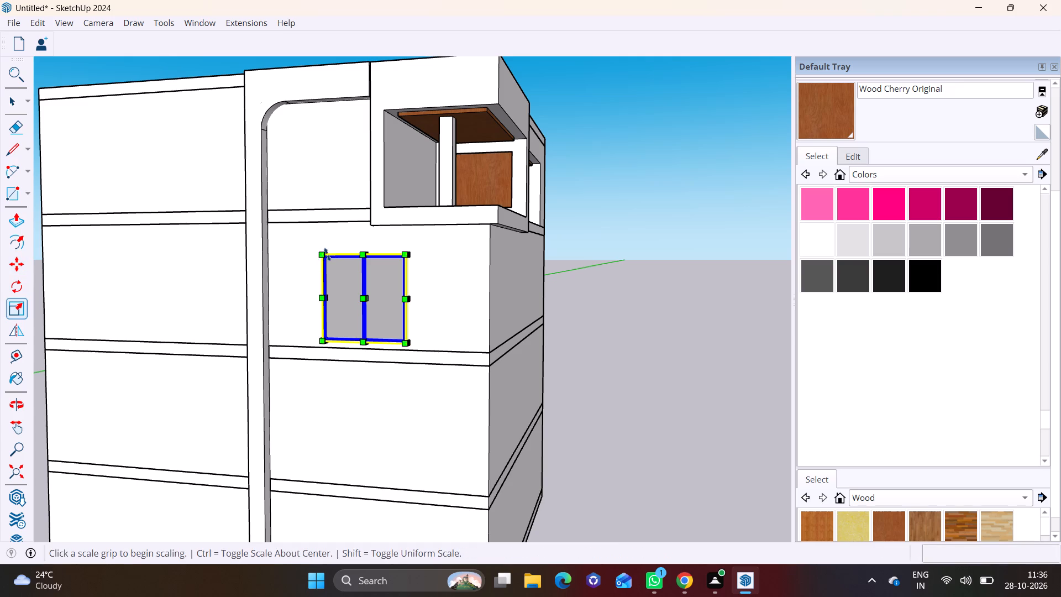
left_click(327, 254)
left_click(345, 270)
middle_click_drag(424, 321, 330, 350)
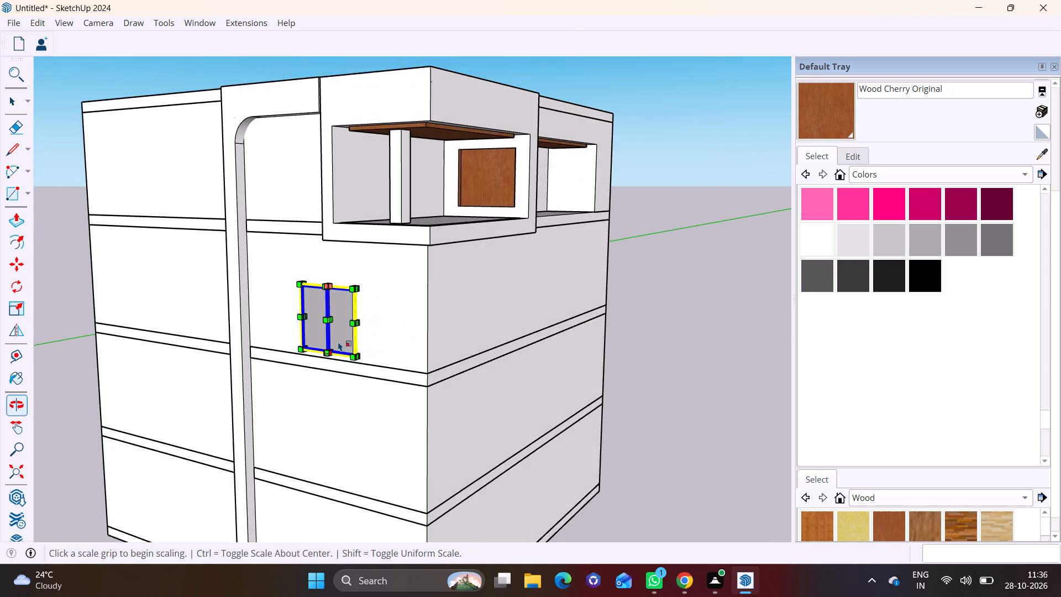
Move the window about 3' 7" up and toward the building corner, and bring it slightly out from the wall face.
scroll(339, 341, "up", 2)
key("m")
left_click(359, 277)
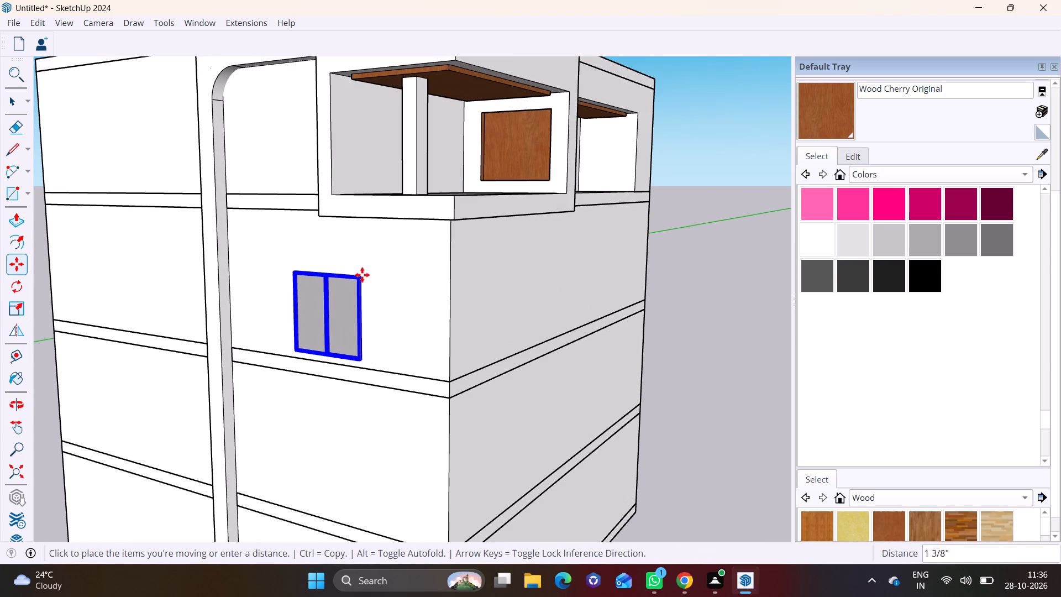
left_click(407, 260)
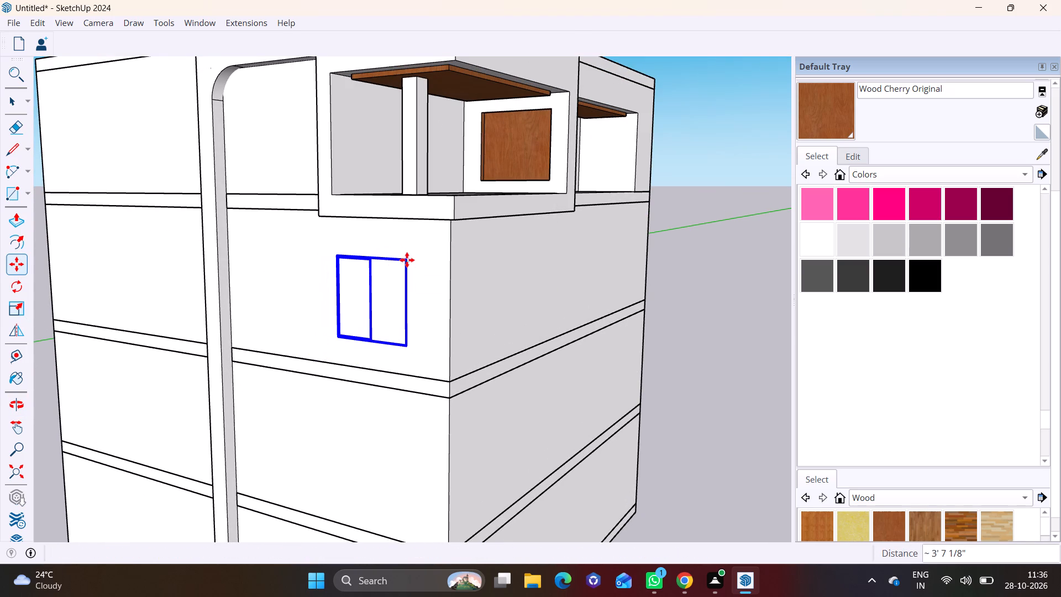
middle_click_drag(406, 366, 369, 383)
scroll(356, 346, "up", 5)
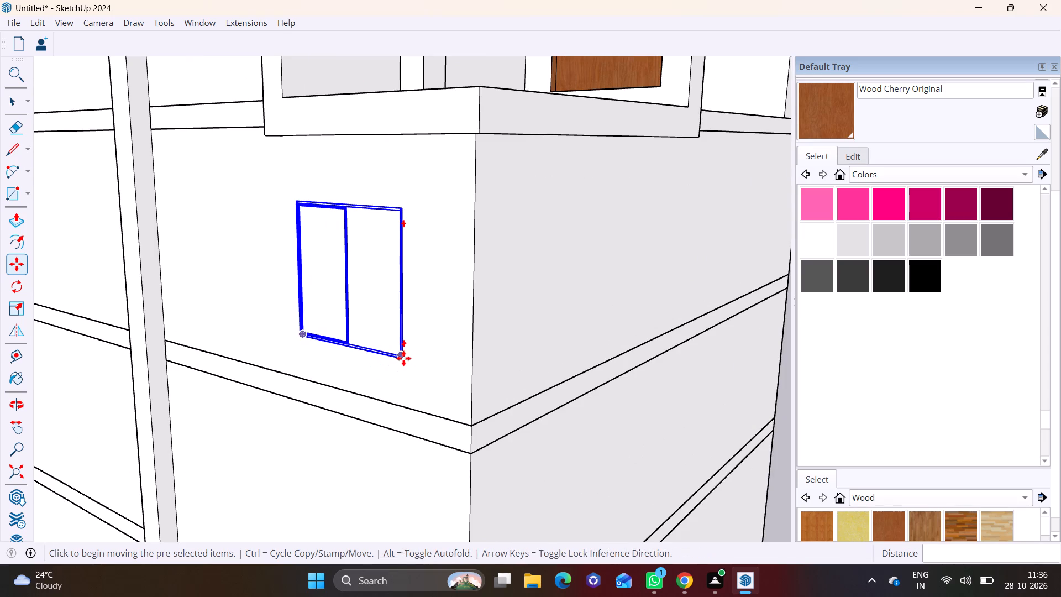
left_click(403, 358)
left_click(395, 364)
Copy the window straight down to the two storeys below, about 11' 1" and another 10' 8" apart.
scroll(318, 417, "down", 5)
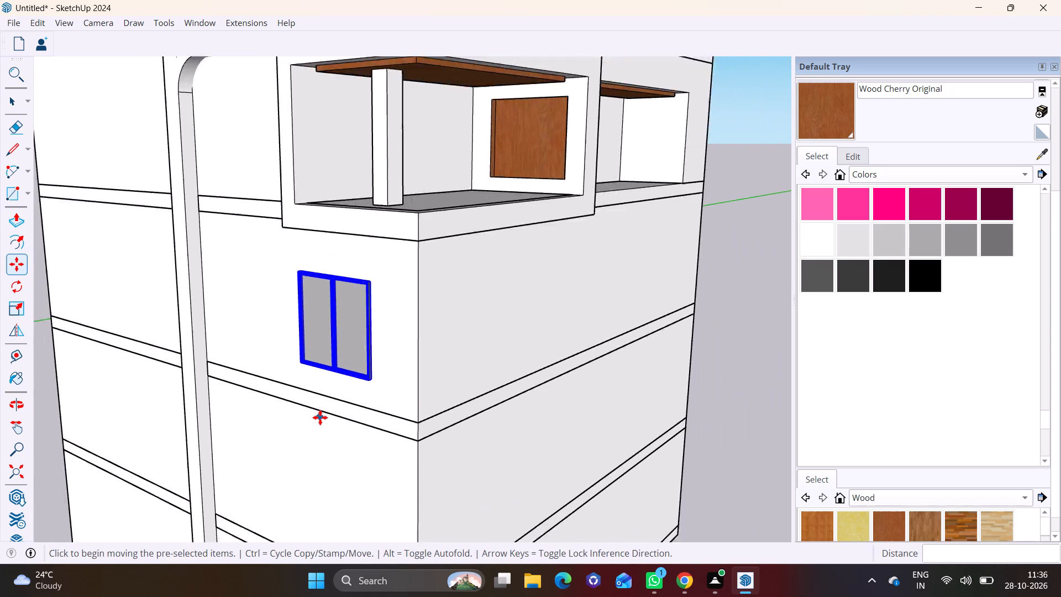
scroll(320, 417, "down", 4)
middle_click_drag(321, 417, 296, 259, "shift")
left_click(322, 165)
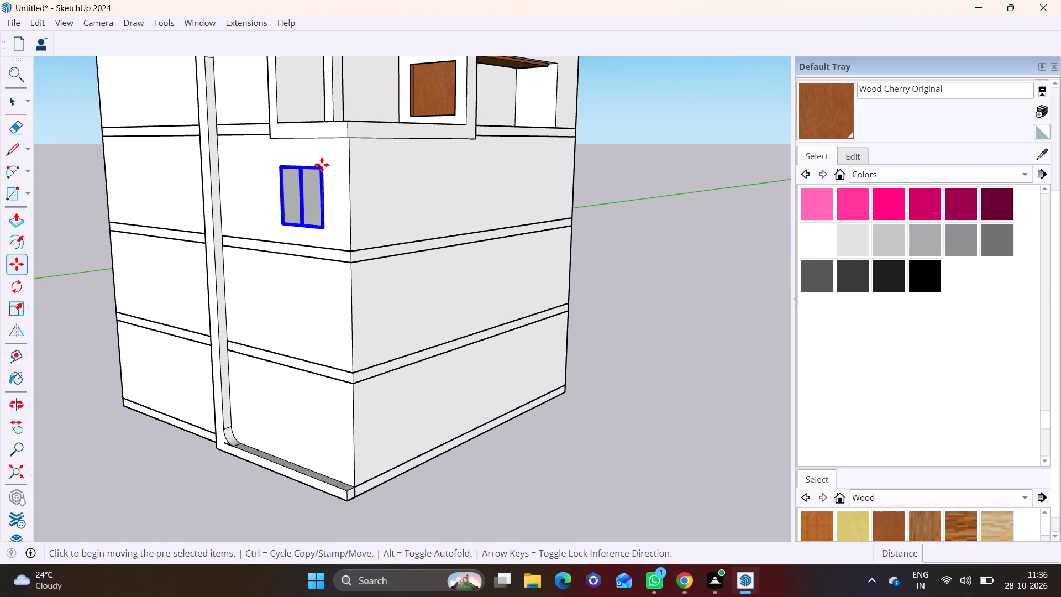
left_click(326, 292)
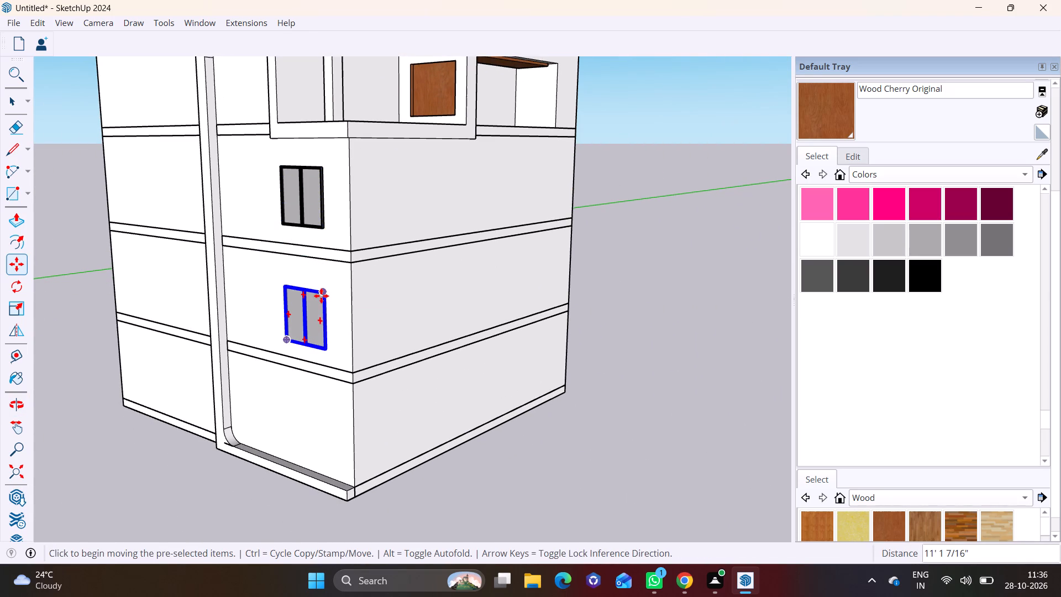
left_click(322, 295)
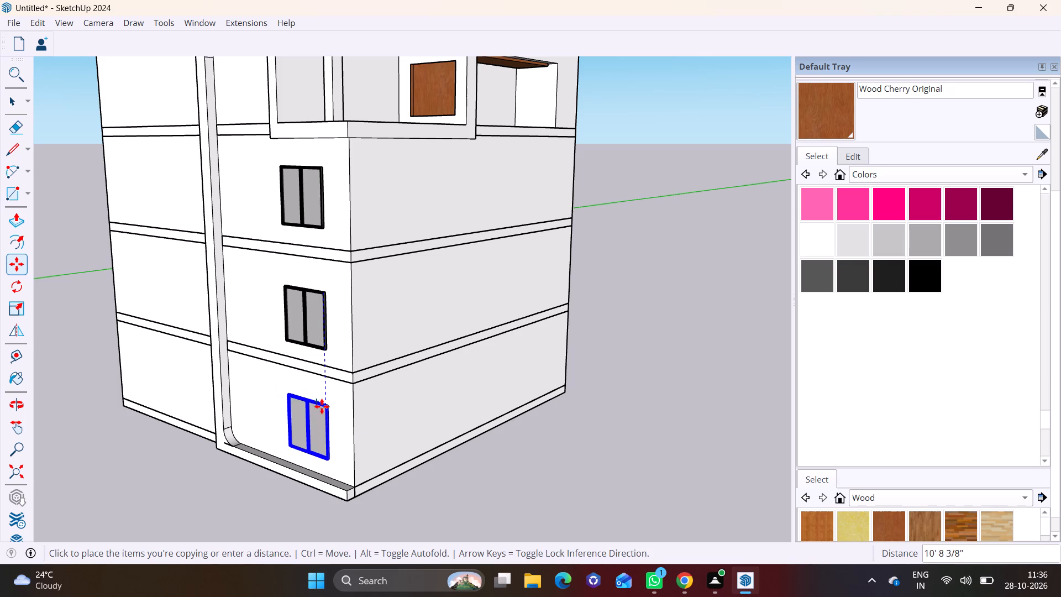
left_click(322, 406)
key("space")
left_click(517, 496)
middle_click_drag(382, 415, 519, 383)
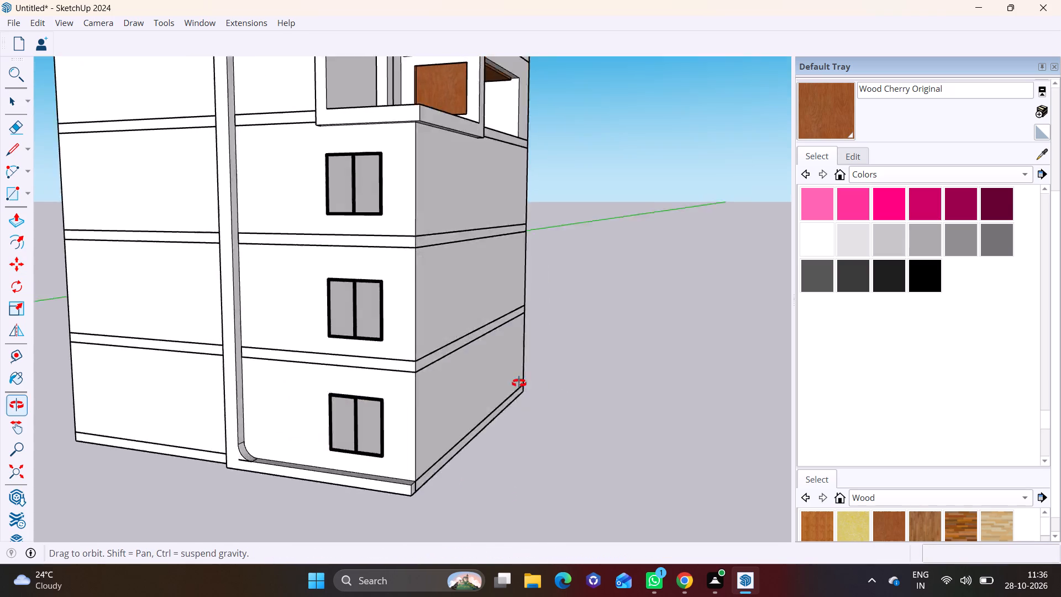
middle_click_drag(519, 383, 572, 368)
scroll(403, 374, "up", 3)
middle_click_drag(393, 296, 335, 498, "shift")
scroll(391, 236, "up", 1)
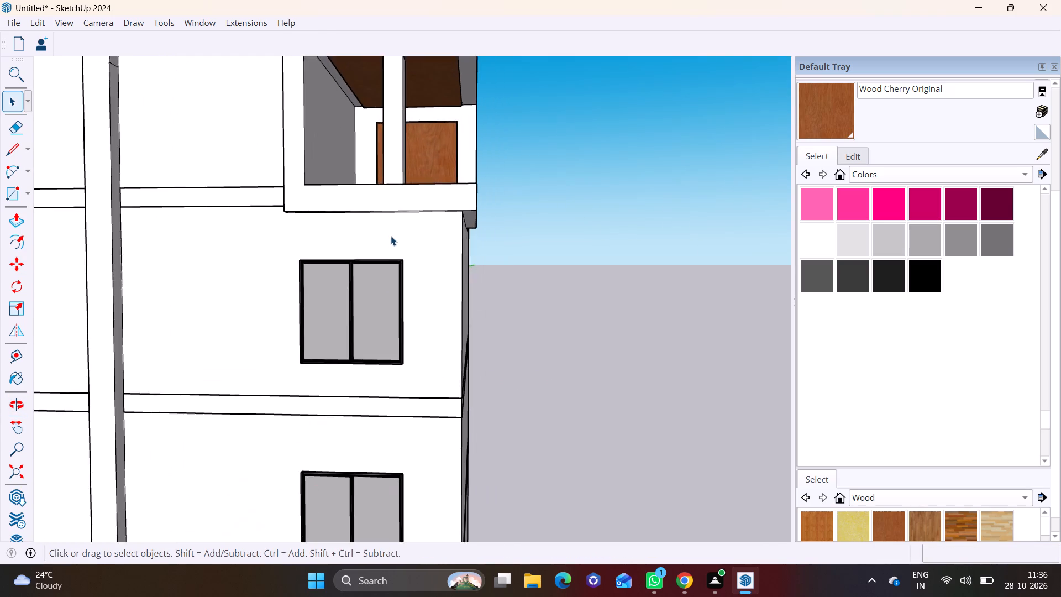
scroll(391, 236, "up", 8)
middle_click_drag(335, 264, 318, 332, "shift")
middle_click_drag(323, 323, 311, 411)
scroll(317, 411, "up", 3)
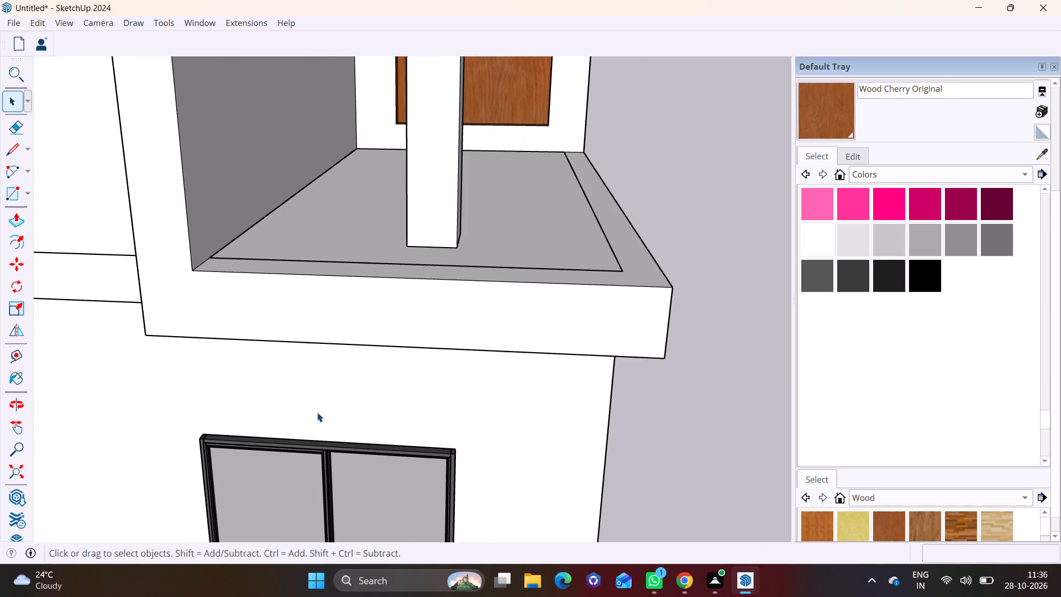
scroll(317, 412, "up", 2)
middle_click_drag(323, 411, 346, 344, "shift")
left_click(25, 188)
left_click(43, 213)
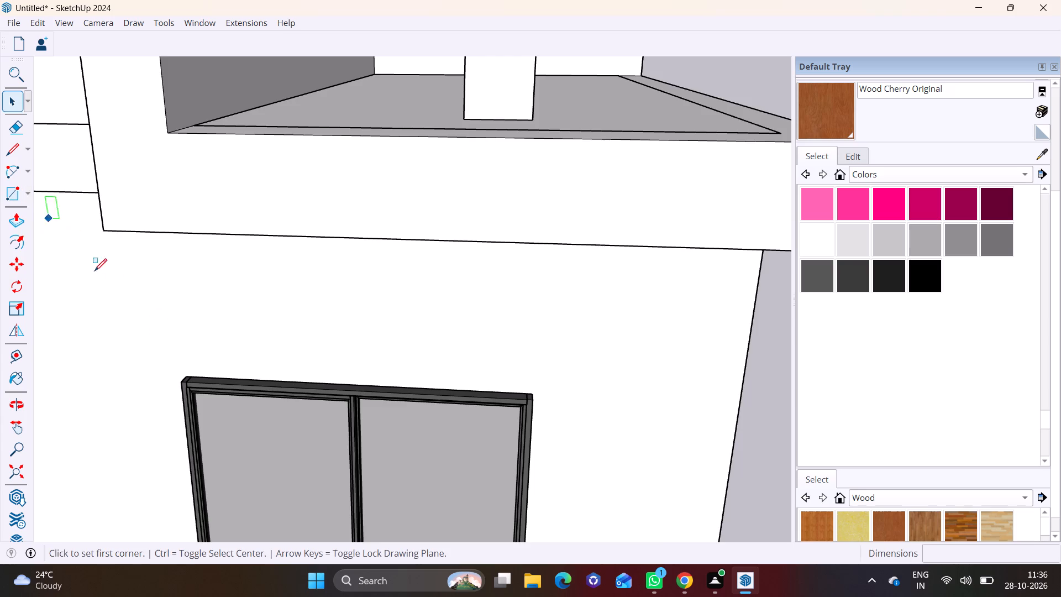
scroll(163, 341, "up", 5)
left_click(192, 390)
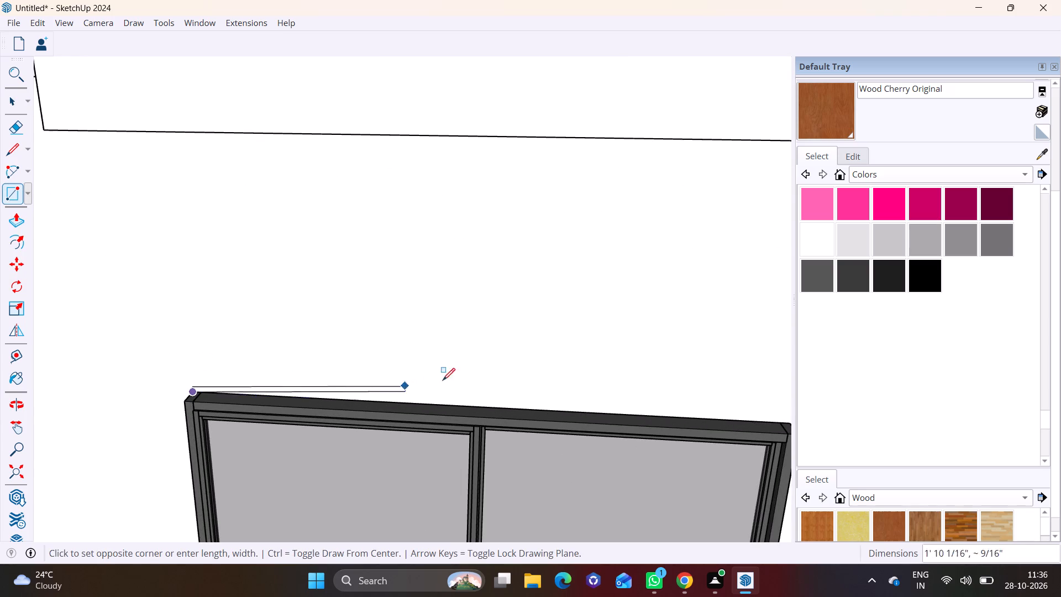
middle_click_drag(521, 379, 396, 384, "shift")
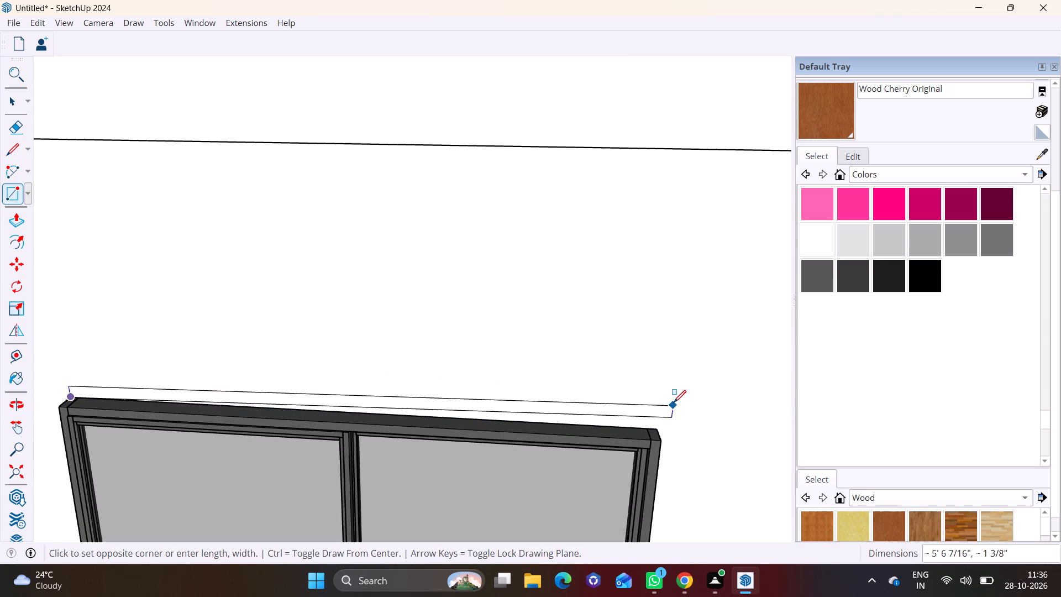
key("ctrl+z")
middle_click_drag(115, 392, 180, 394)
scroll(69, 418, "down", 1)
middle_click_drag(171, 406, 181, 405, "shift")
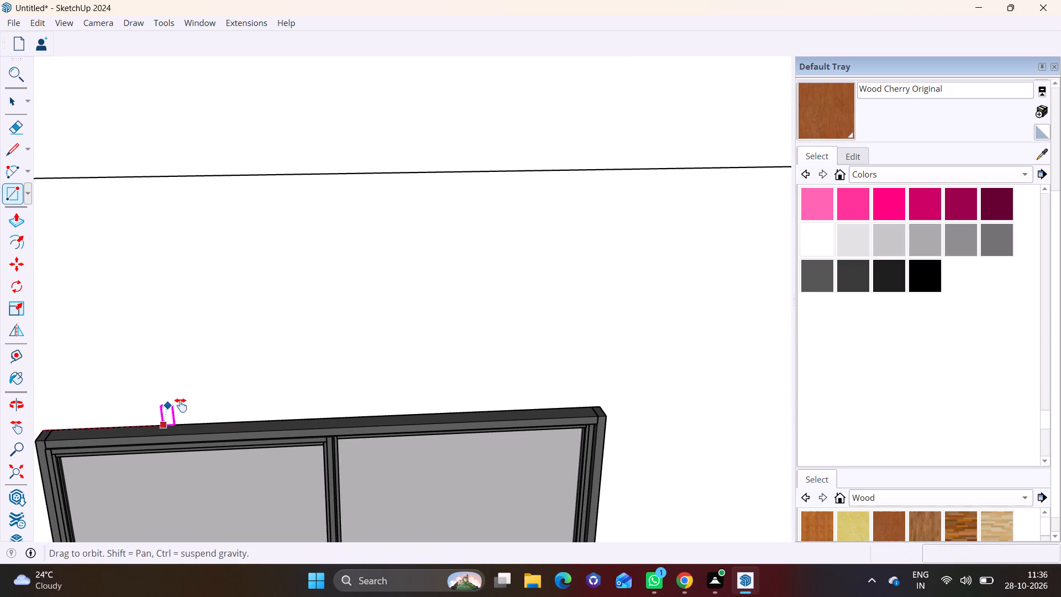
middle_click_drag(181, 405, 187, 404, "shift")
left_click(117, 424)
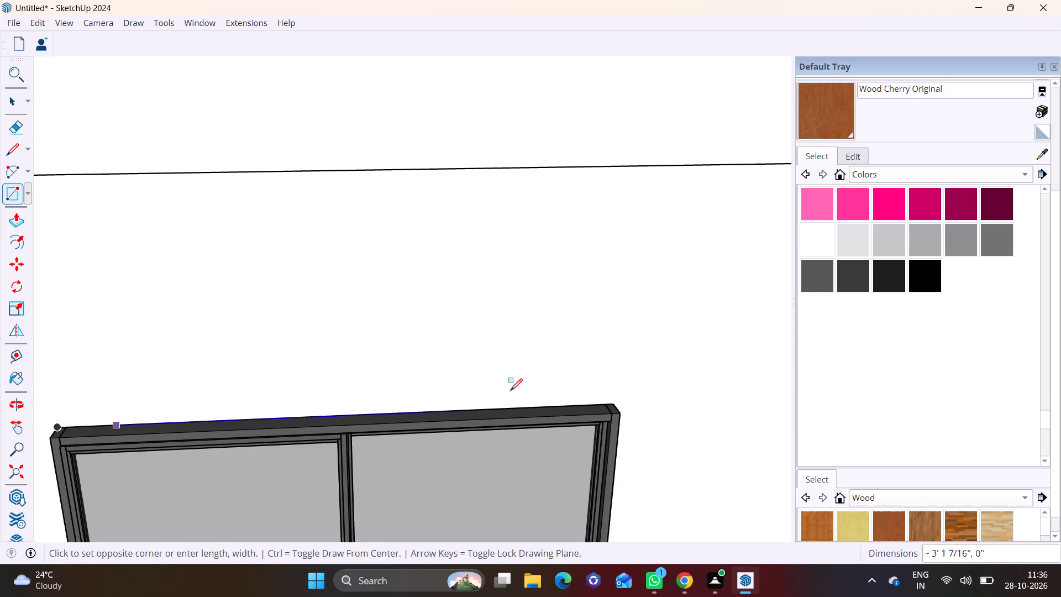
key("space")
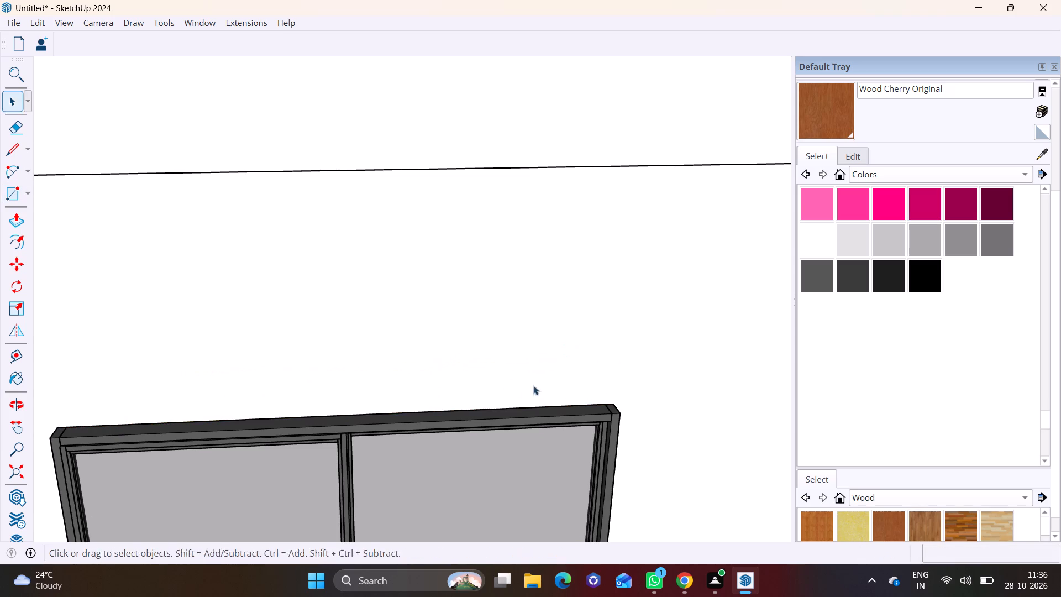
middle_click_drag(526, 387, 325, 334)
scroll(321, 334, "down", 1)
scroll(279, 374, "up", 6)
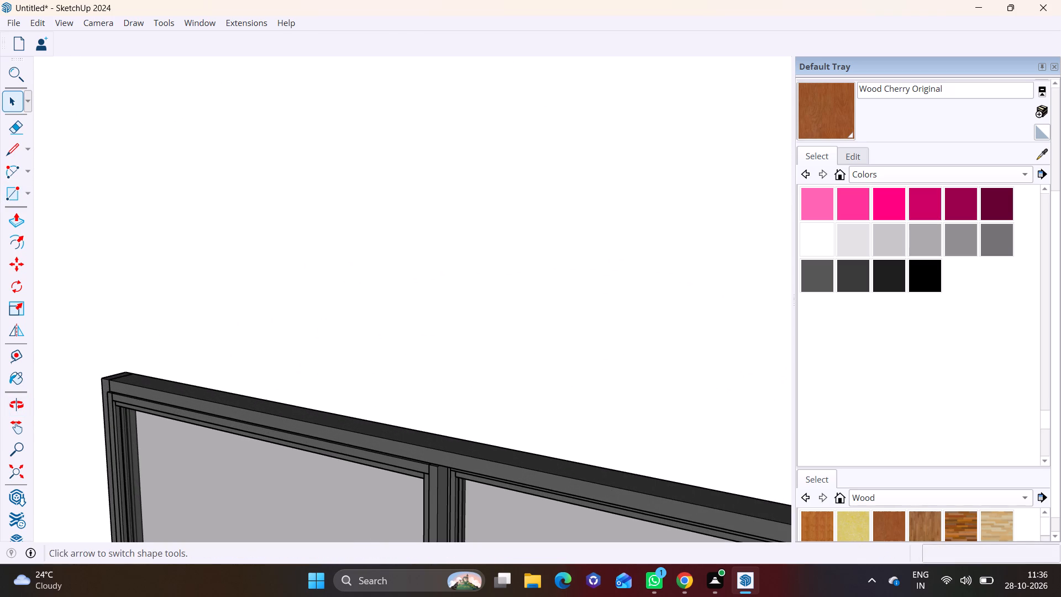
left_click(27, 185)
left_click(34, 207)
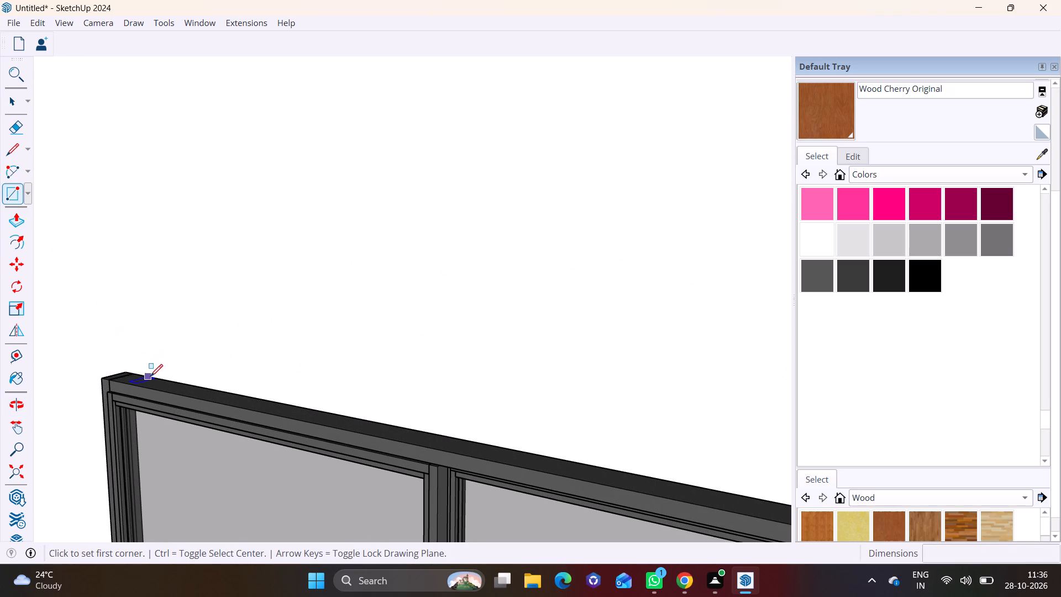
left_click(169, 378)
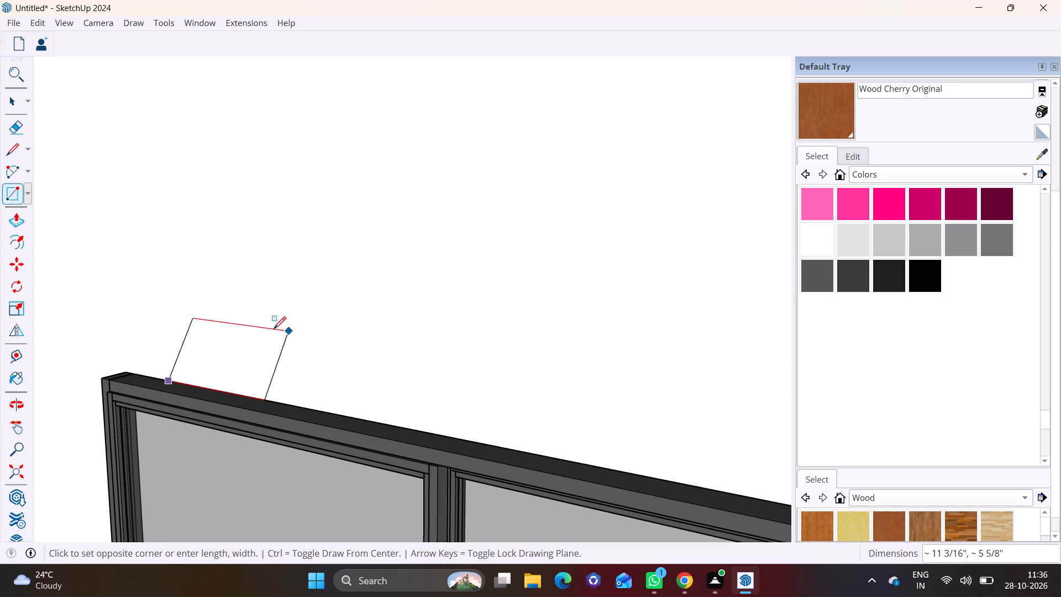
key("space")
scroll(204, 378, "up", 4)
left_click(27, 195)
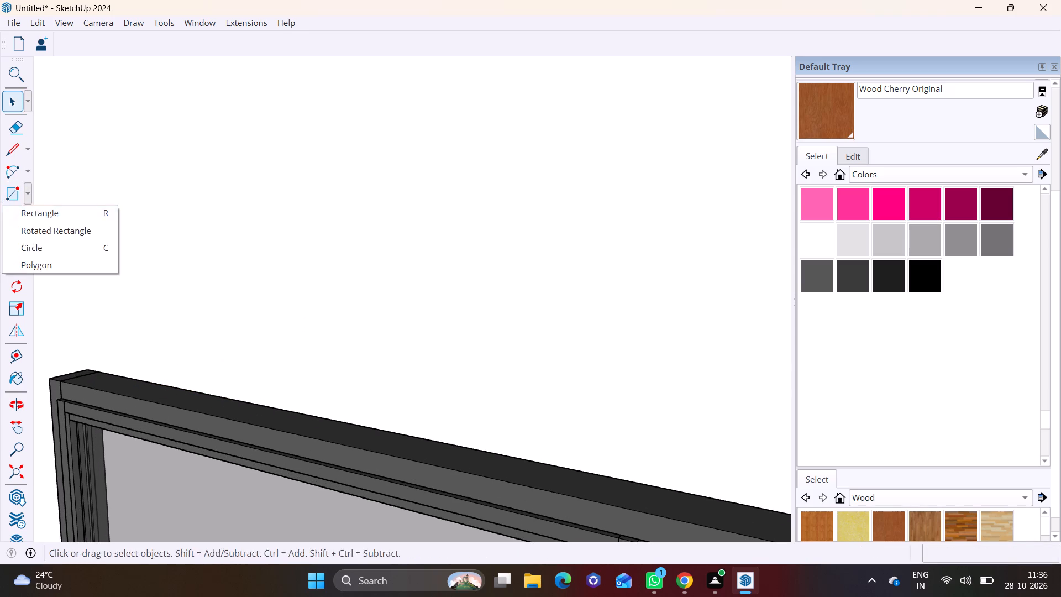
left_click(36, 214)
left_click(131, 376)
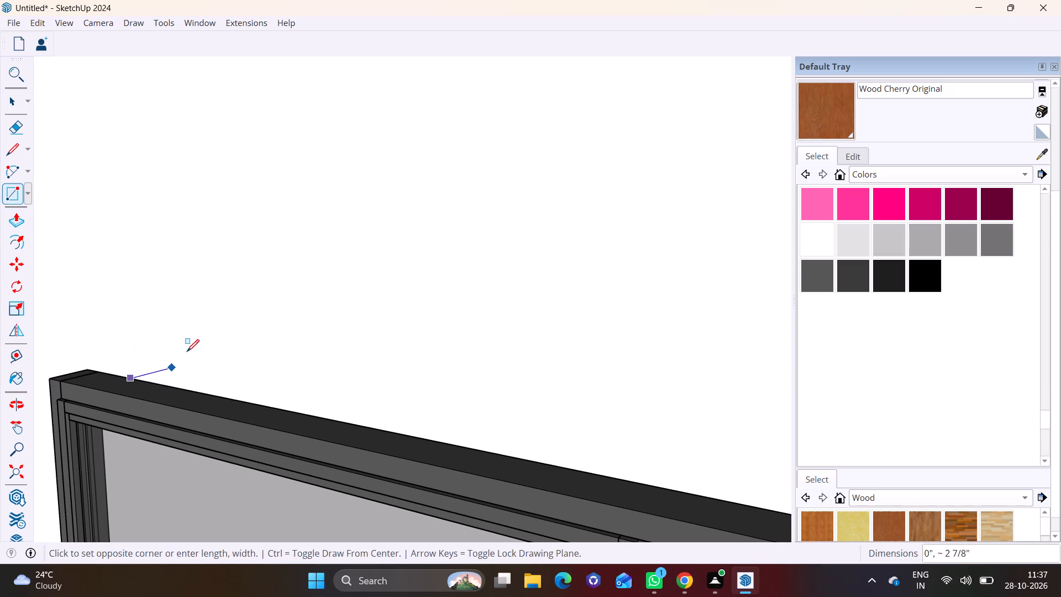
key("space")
Draw a thin rectangle about 5' 4" by 2 1/4" on the wall just above the uppermost of the three stacked windows.
scroll(125, 383, "down", 4)
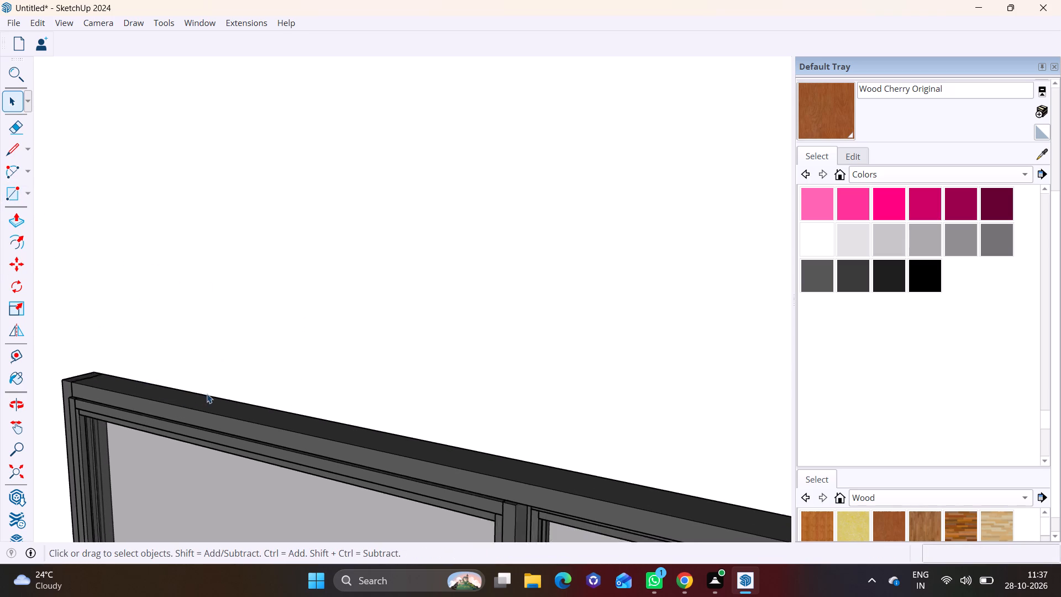
scroll(207, 394, "down", 8)
middle_click_drag(217, 392, 188, 320, "shift")
left_click(29, 191)
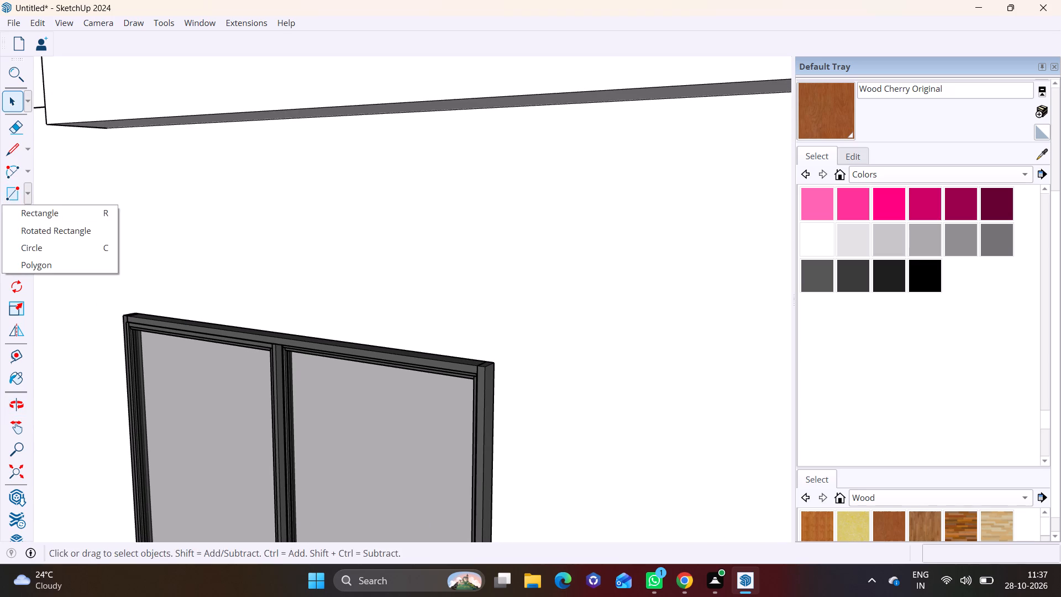
left_click(35, 212)
left_click(138, 305)
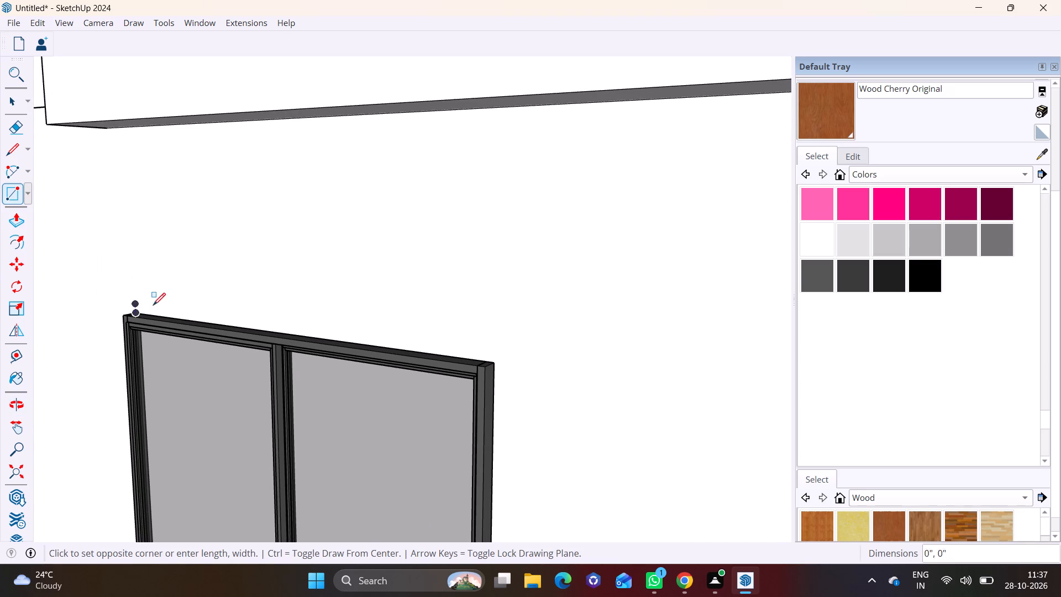
left_click(502, 327)
key("space")
Extrude the thin rectangle outward from the wall into a ledge, then pull its front face out a further 6 5/8".
left_click(430, 336)
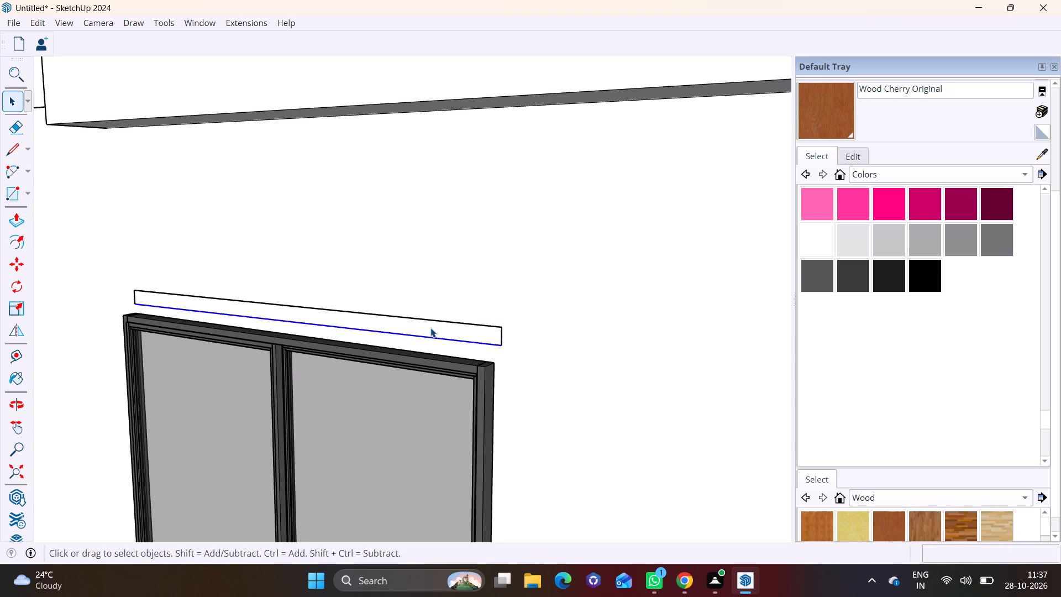
left_click(430, 328)
left_click(8, 214)
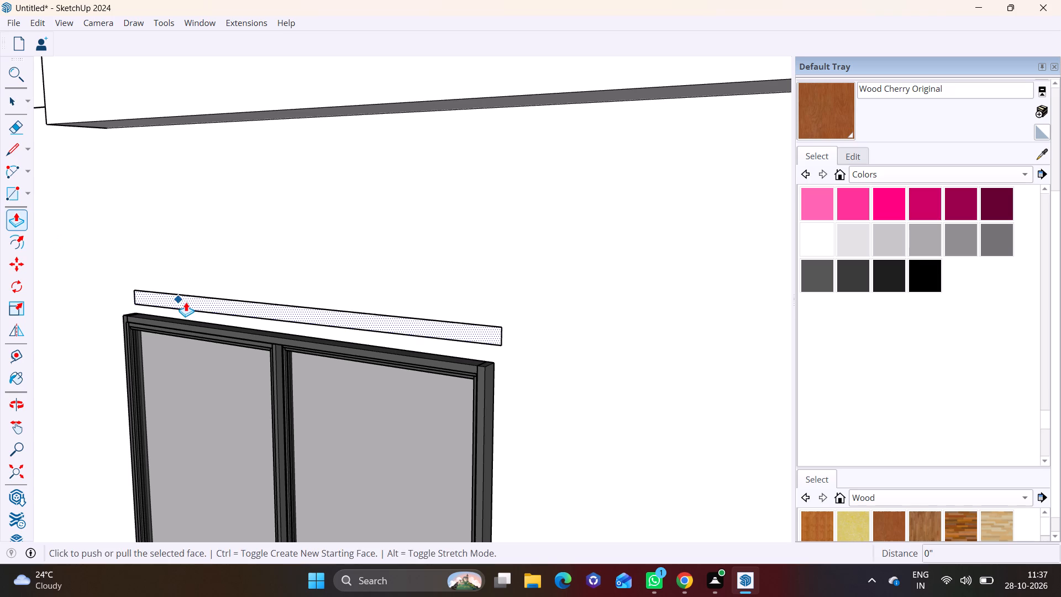
left_click(188, 302)
left_click(155, 322)
middle_click_drag(215, 324, 296, 212)
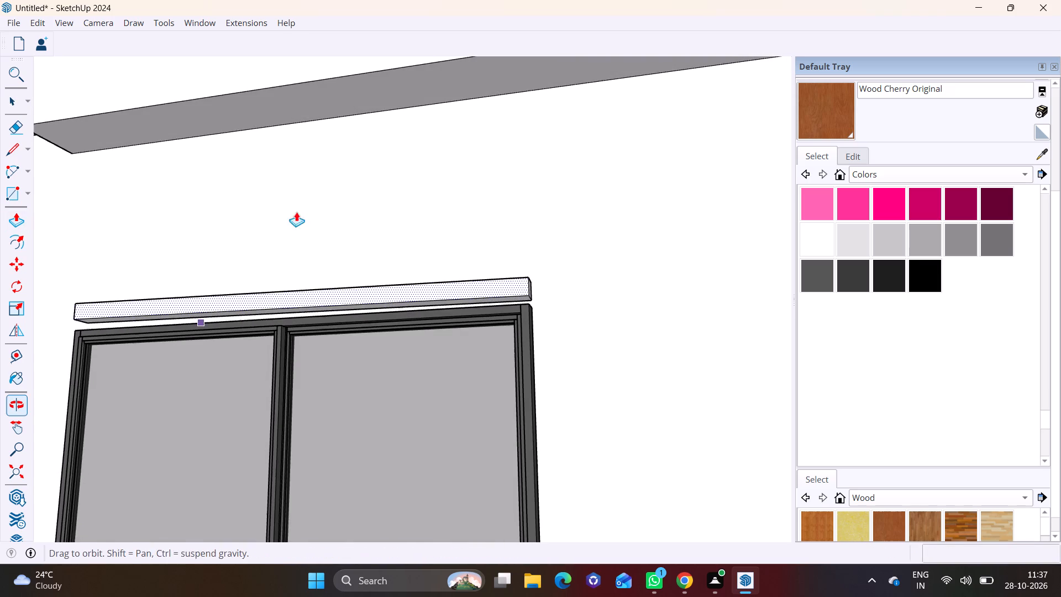
left_click(254, 302)
left_click(235, 281)
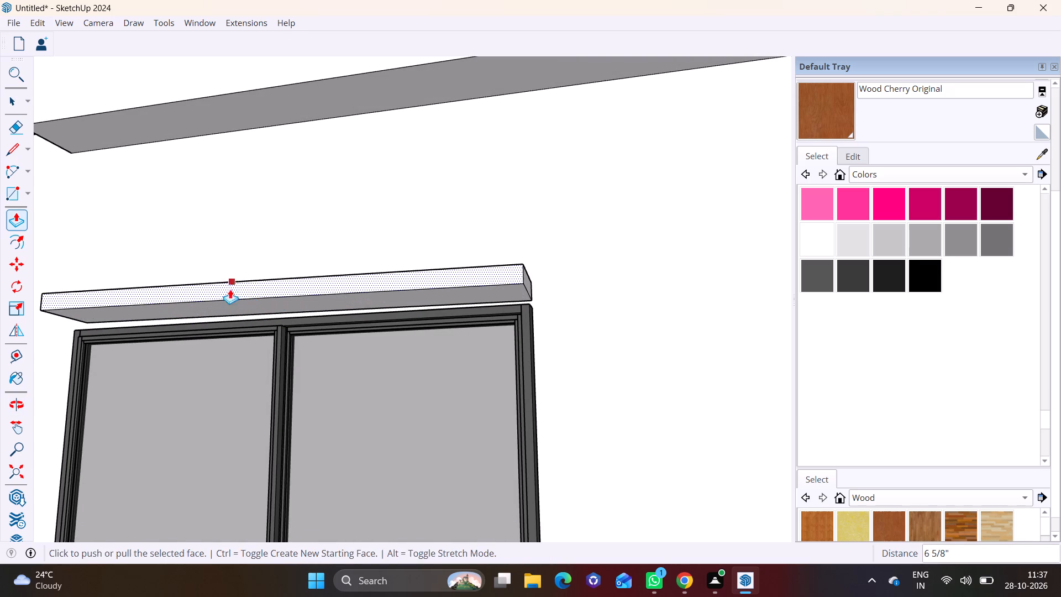
key("space")
Pull the ledge's underside down 15/16" toward the top of the window.
left_click(239, 308)
middle_click_drag(390, 300, 143, 298)
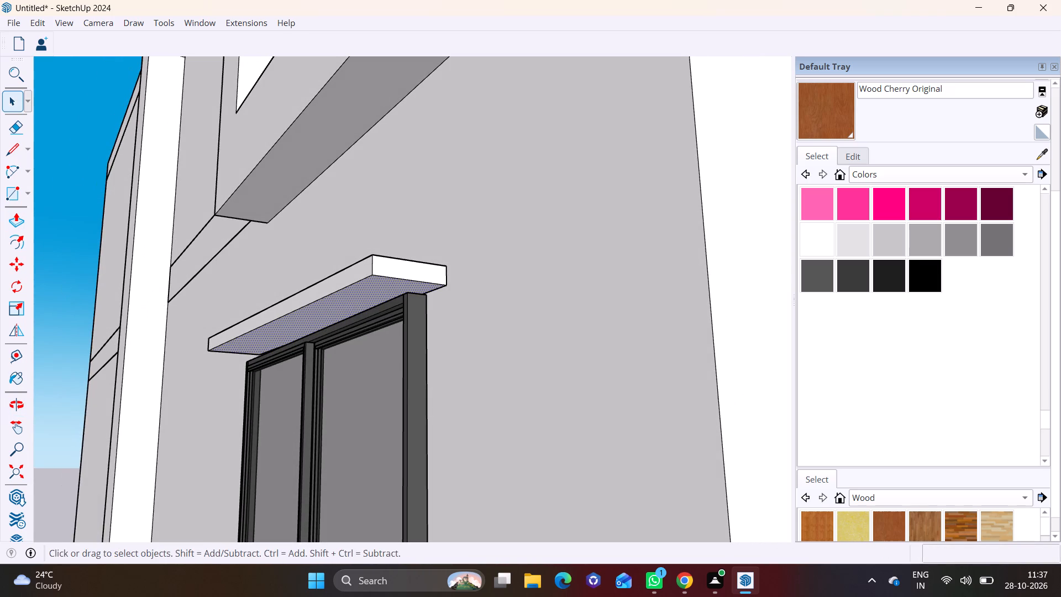
left_click(9, 217)
left_click(387, 282)
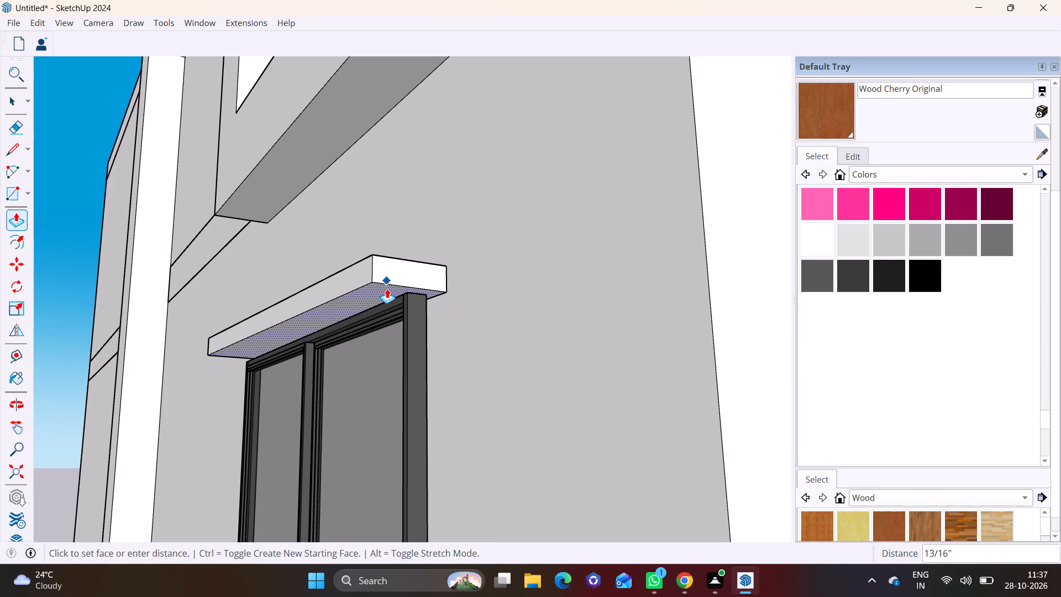
left_click(382, 290)
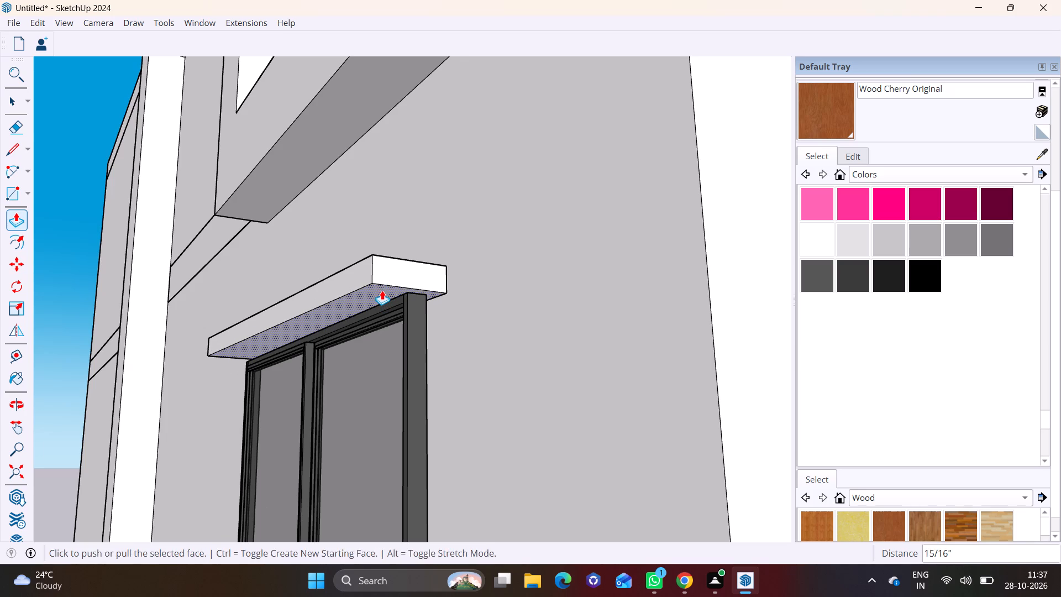
Thin the ledge by pushing its top face down 1 3/8".
middle_click_drag(385, 290, 377, 424)
key("space")
left_click(318, 353)
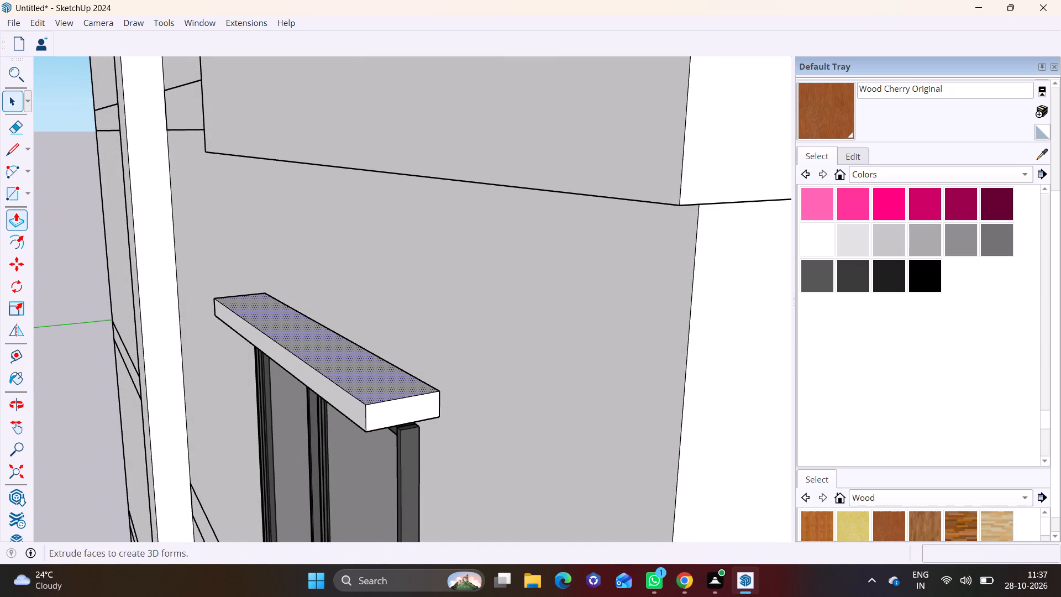
left_click(19, 223)
left_click(321, 342)
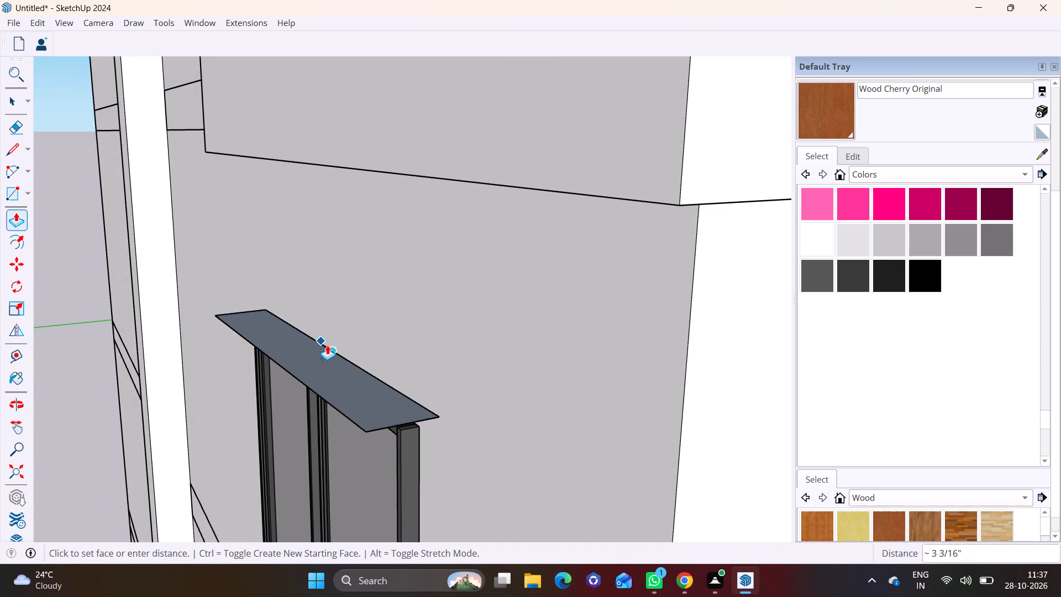
key("ctrl+z")
left_click(327, 352)
left_click(330, 362)
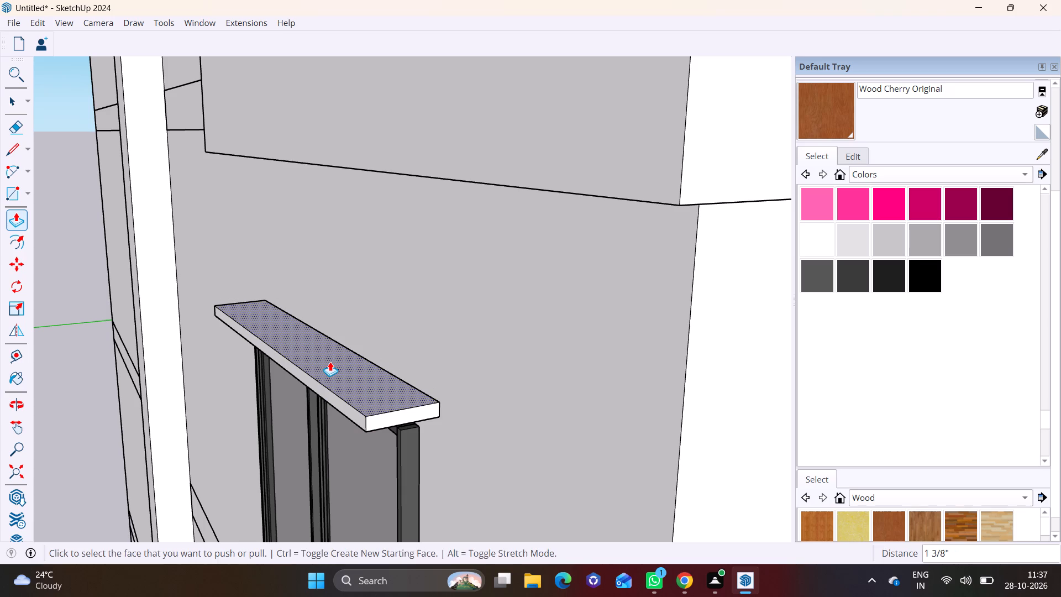
Extend the ledge's end nearest the building corner by 4 11/16" beyond the window.
left_click(11, 95)
left_click(379, 421)
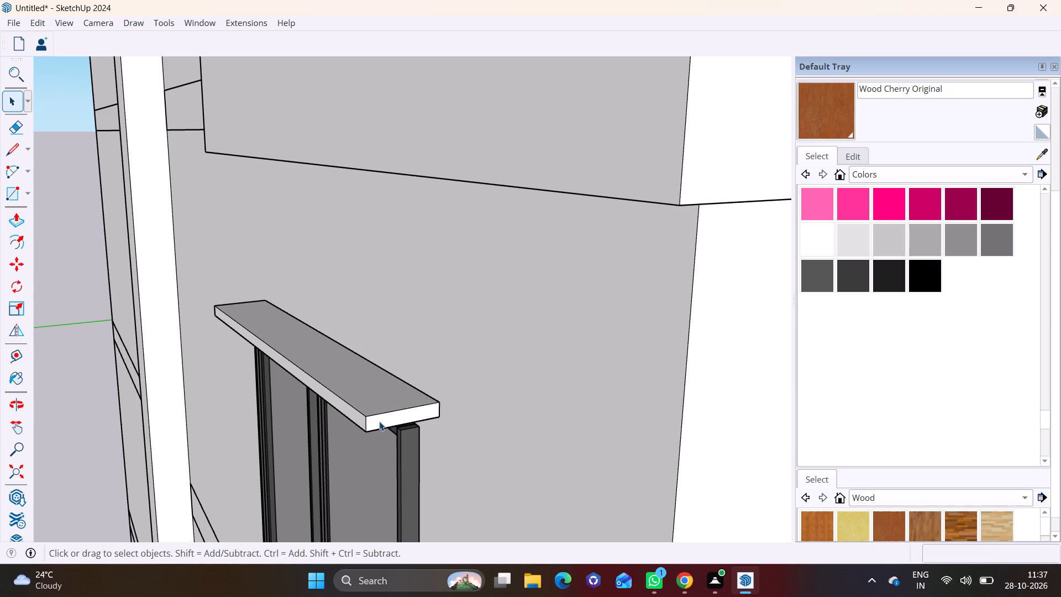
left_click(17, 222)
left_click(414, 413)
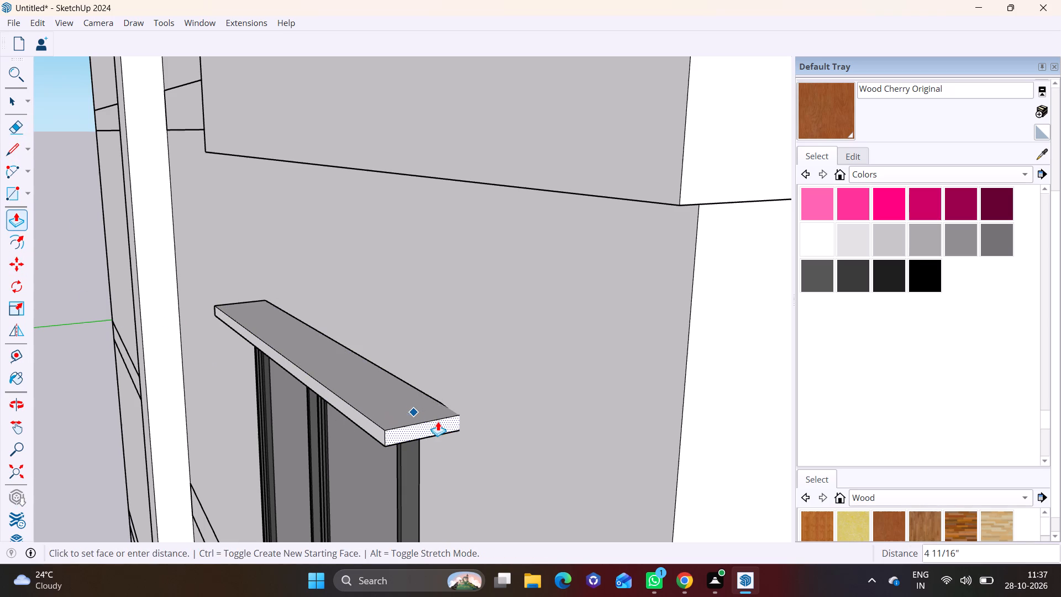
left_click(438, 421)
Extend the ledge's opposite end, toward the rounded facade frame, slightly beyond the window's side.
scroll(350, 387, "down", 2)
middle_click_drag(349, 383, 650, 349)
middle_click_drag(282, 395, 496, 349)
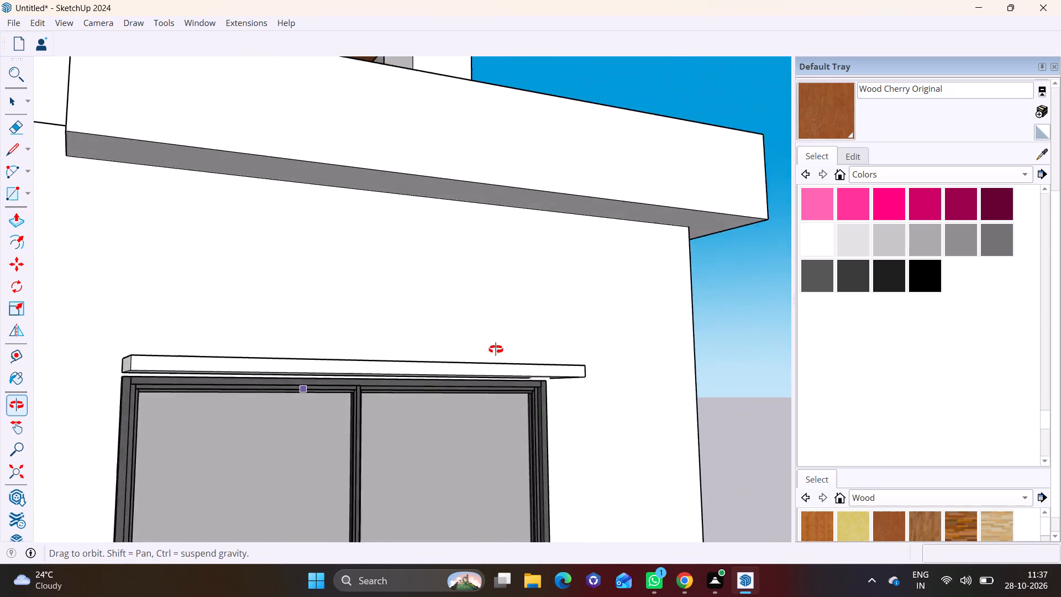
middle_click_drag(496, 349, 555, 375)
middle_click_drag(382, 399, 465, 341)
scroll(277, 363, "up", 2)
left_click(14, 105)
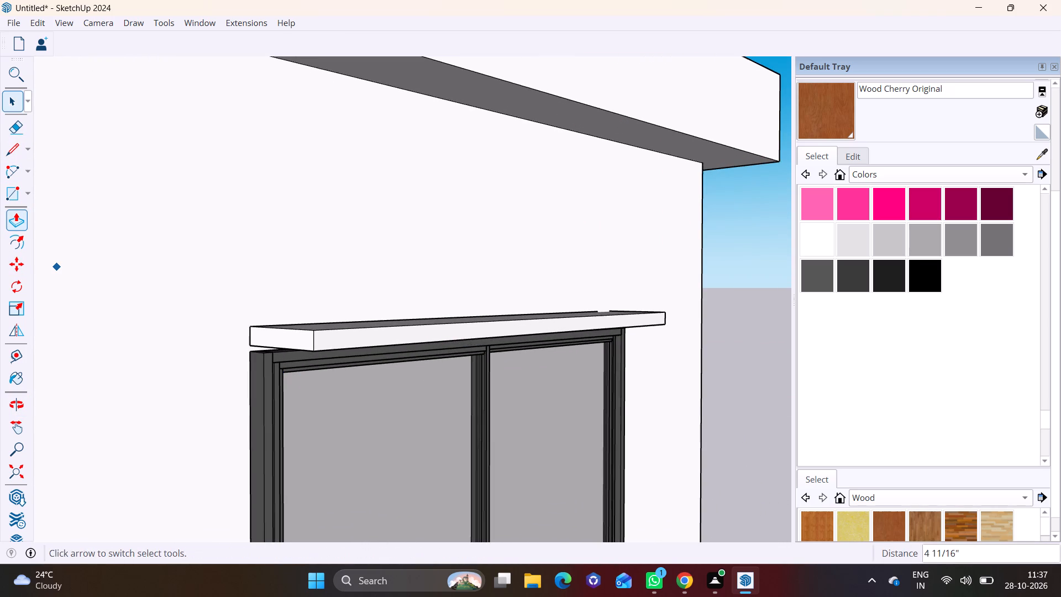
left_click(270, 335)
left_click(13, 221)
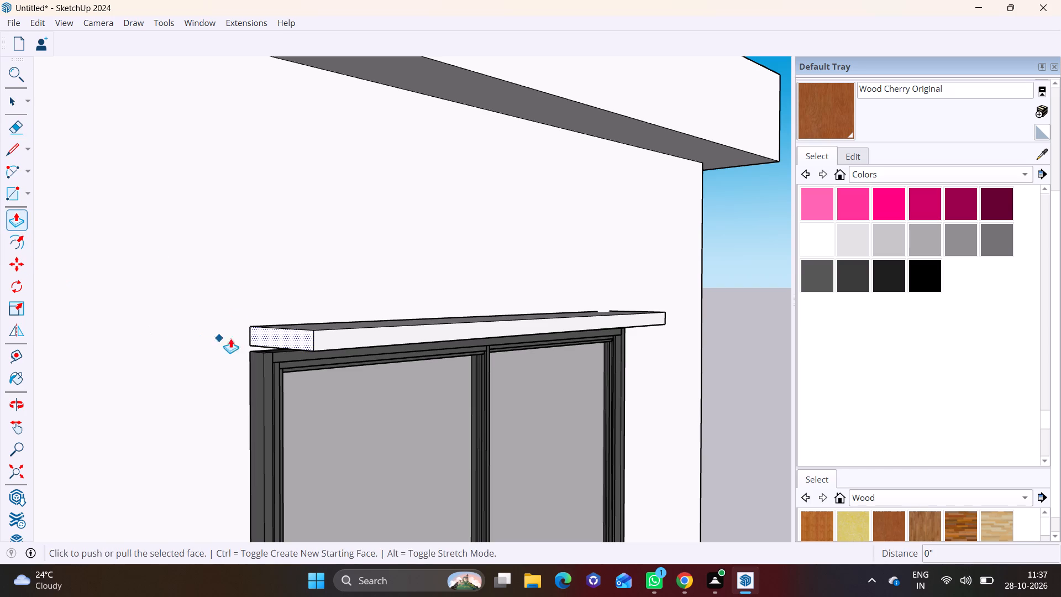
left_click(280, 338)
left_click(245, 345)
key("space")
Examine the ledge over the upper window and the wall around the window on the storey below.
left_click(151, 379)
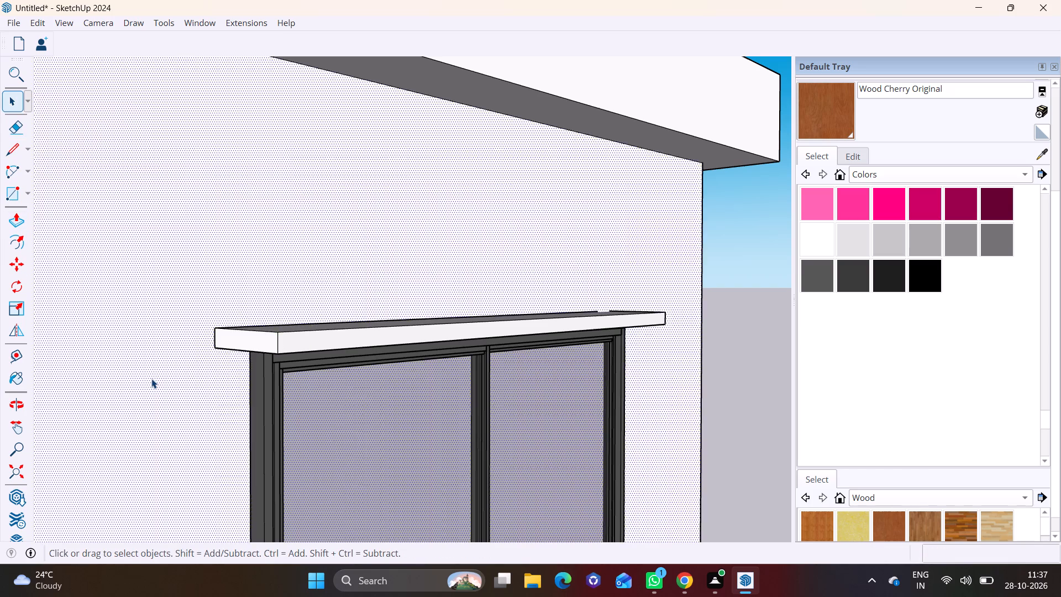
scroll(151, 379, "down", 11)
middle_click_drag(341, 439, 0, 440)
scroll(104, 437, "down", 3)
middle_click_drag(171, 447, 258, 290, "shift")
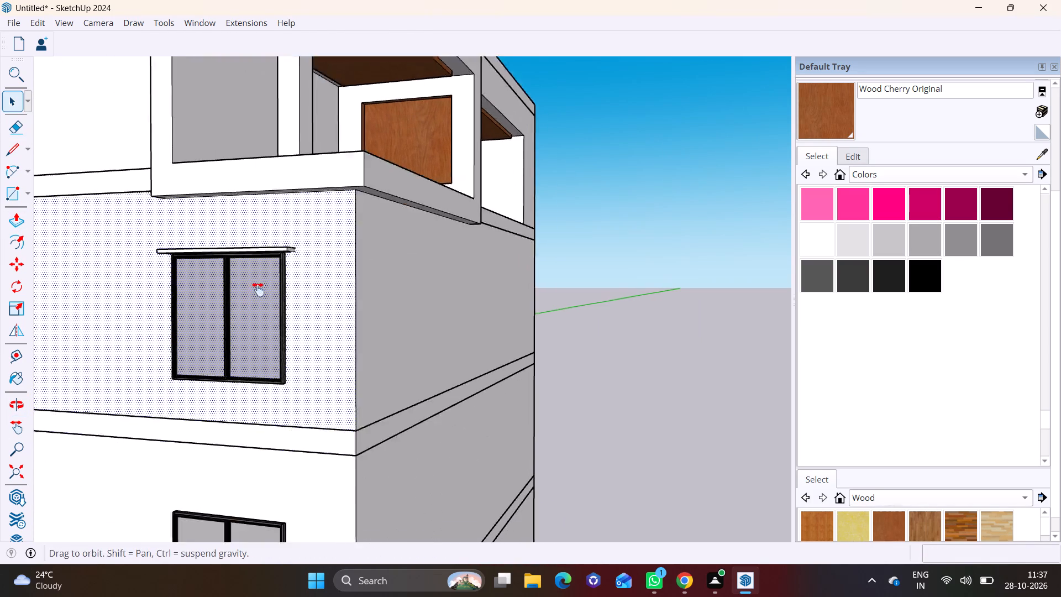
middle_click_drag(258, 290, 269, 269, "shift")
middle_click_drag(300, 409, 361, 359)
middle_click_drag(370, 379, 432, 352)
scroll(371, 396, "up", 5)
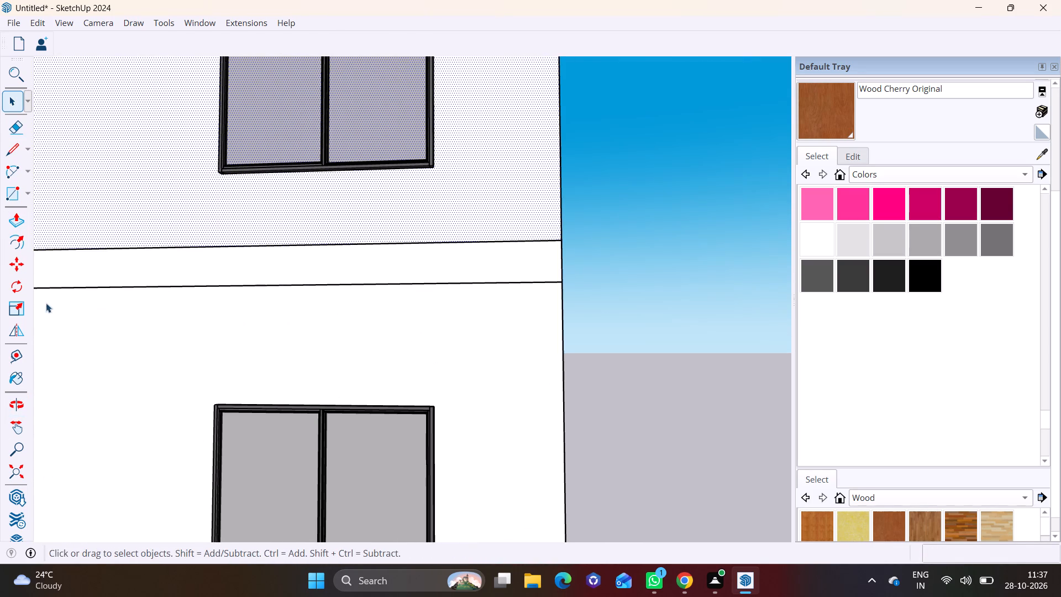
Draw a flat rectangle about 5' 8 9/16" by 2 9/16" on the wall just above the window one storey below the finished ledge.
left_click(26, 196)
left_click(31, 210)
scroll(307, 370, "up", 1)
middle_click_drag(303, 387, 240, 484)
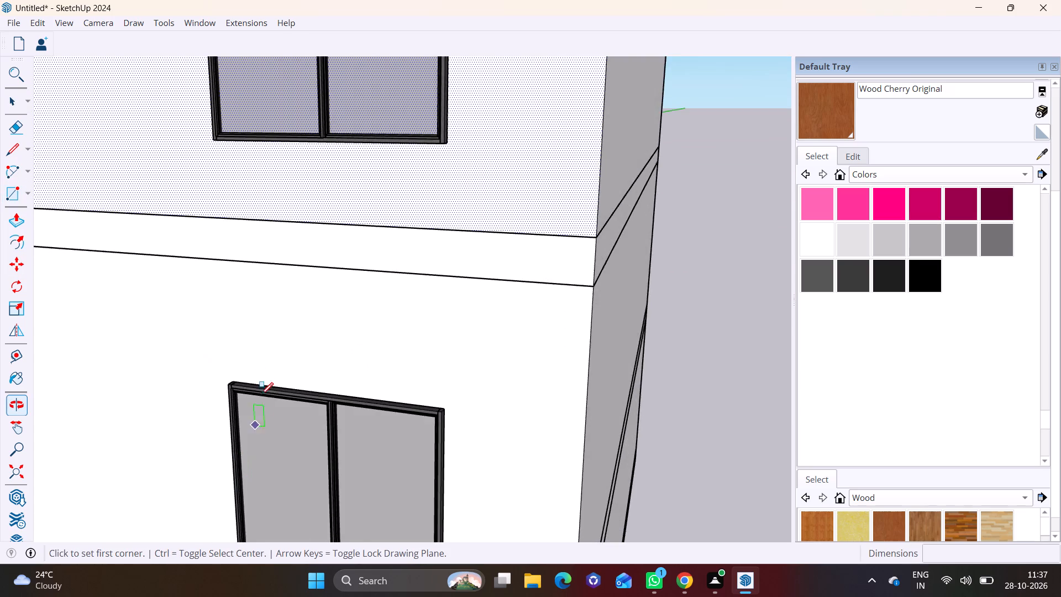
scroll(261, 387, "up", 10)
left_click(192, 370)
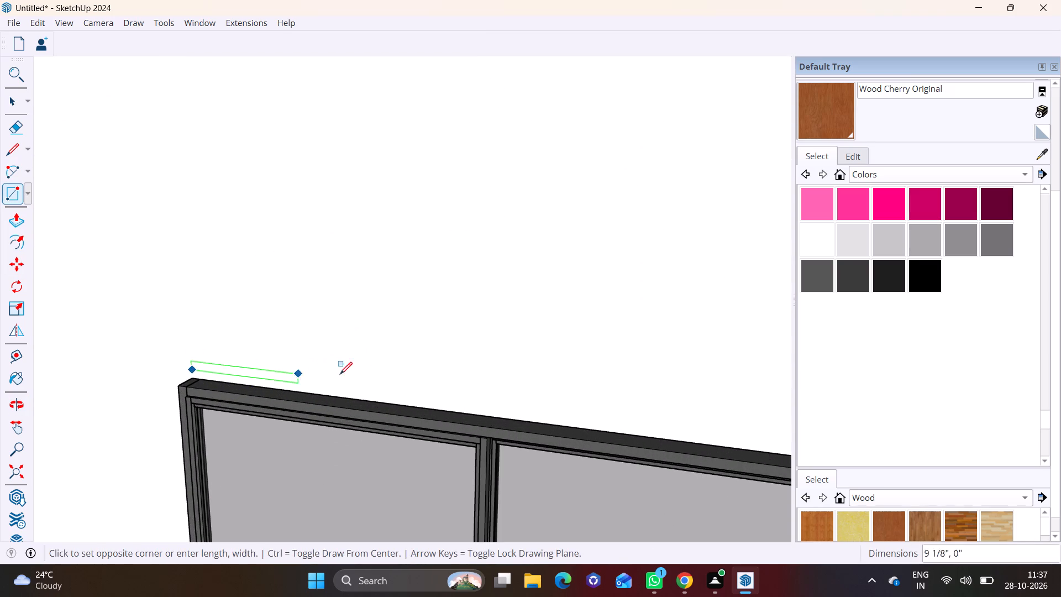
scroll(431, 378, "down", 2)
middle_click_drag(593, 399, 465, 410)
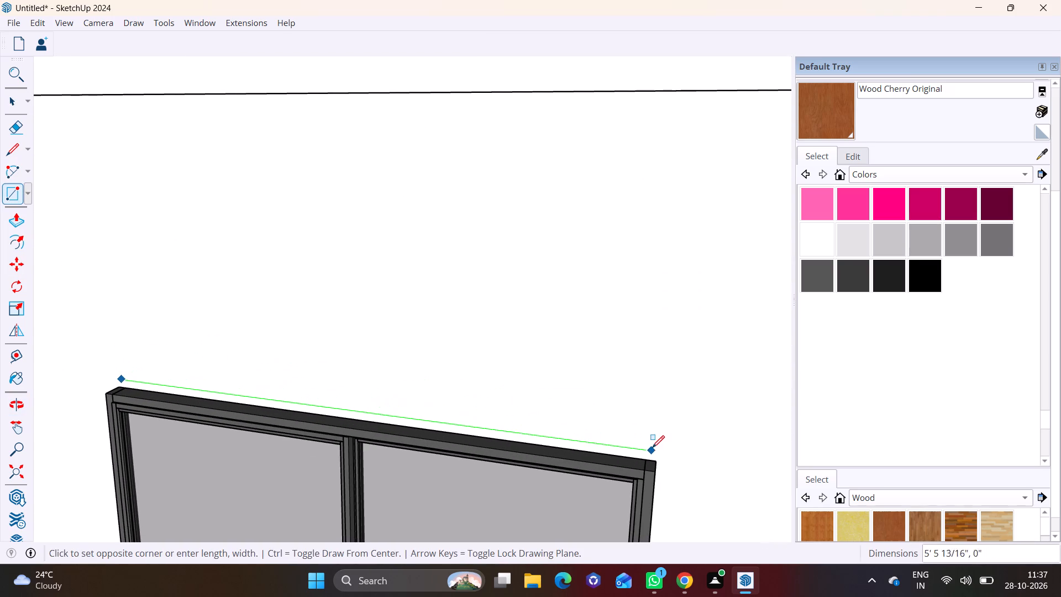
left_click(682, 432)
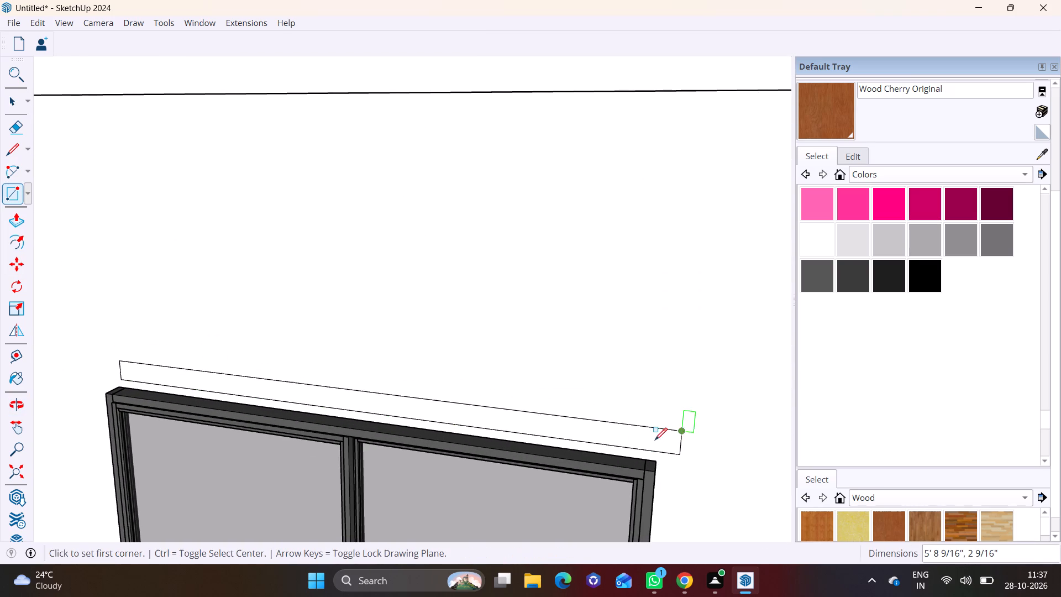
Move the rectangle's short edge on the rounded-frame side outward until it lines up with the window frame's side.
key("space")
left_click(120, 371)
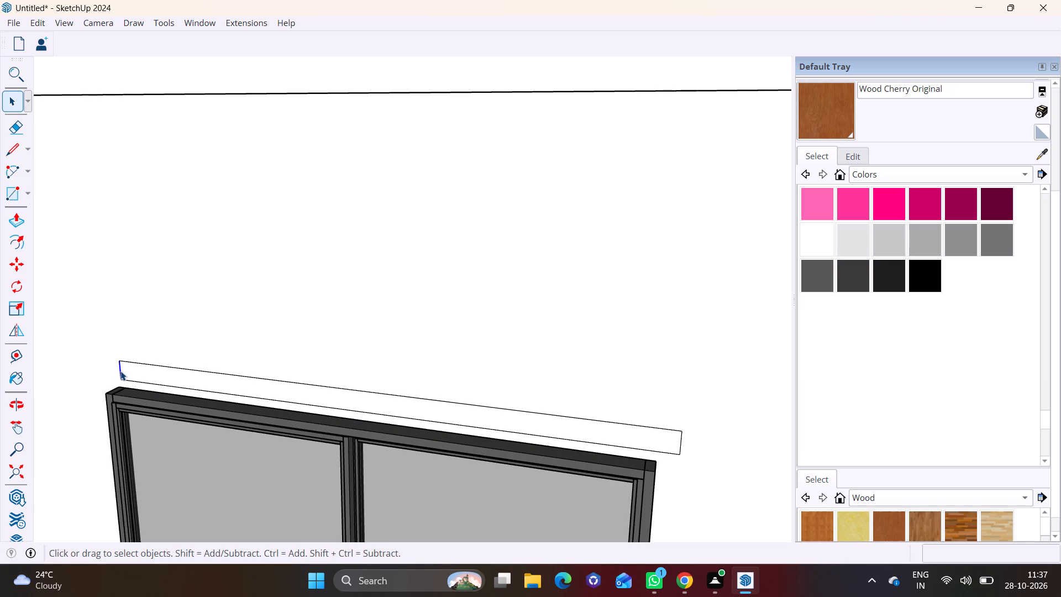
left_click(10, 258)
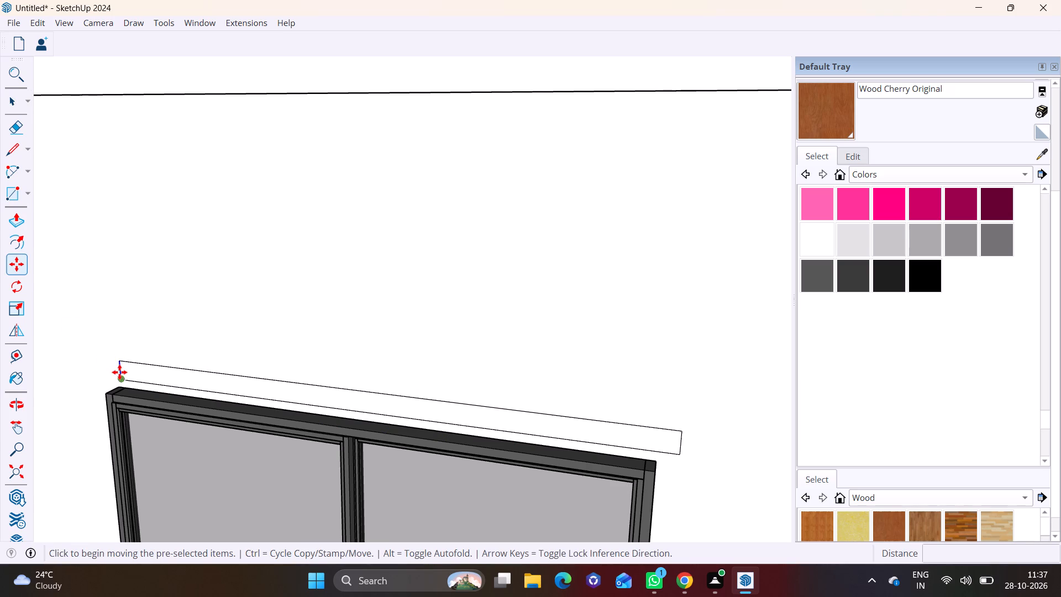
left_click(118, 371)
left_click(106, 370)
key("space")
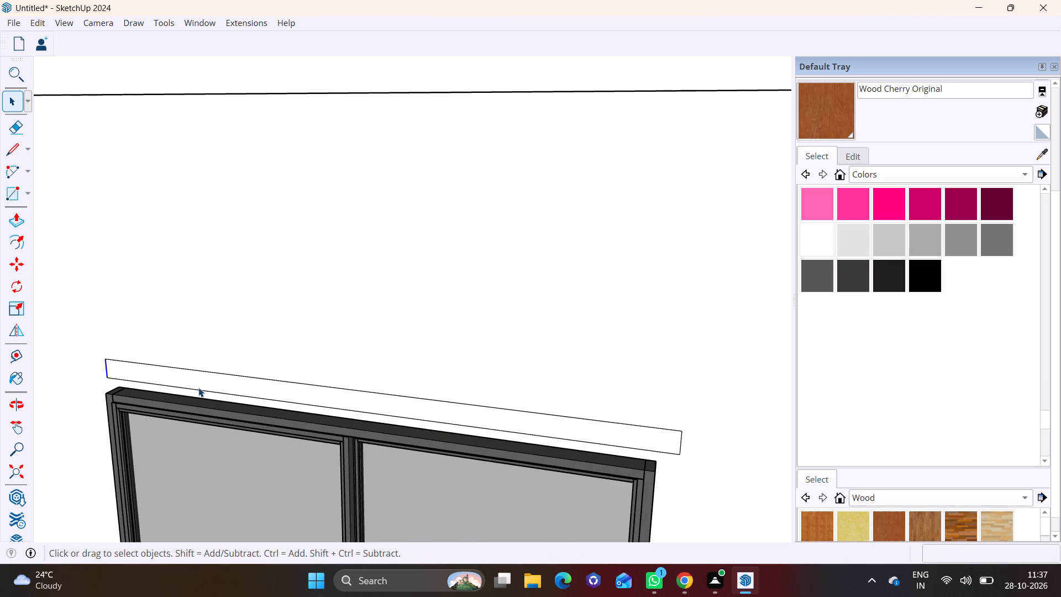
Pull the rectangle above the window out from the wall by 8 7/8" to form a ledge.
left_click(241, 383)
left_click(7, 219)
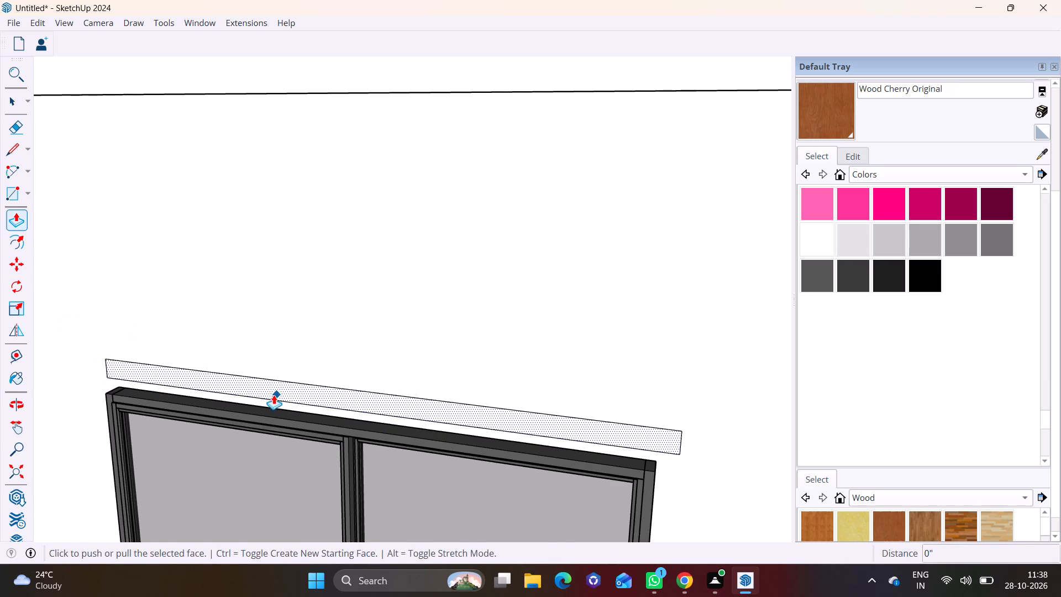
left_click(270, 386)
left_click(232, 416)
middle_click_drag(355, 439, 380, 269)
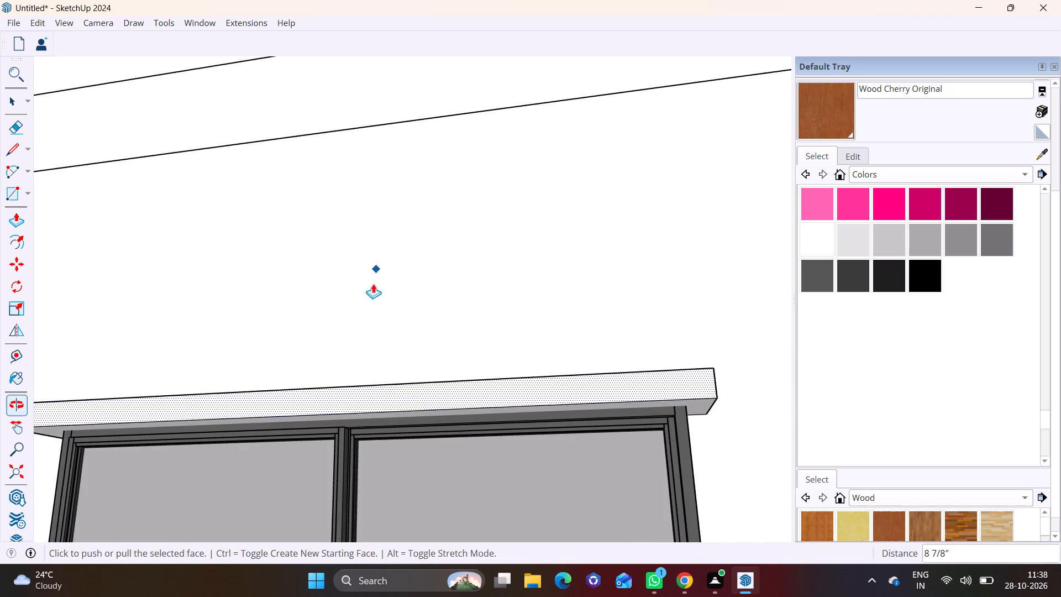
scroll(374, 321, "down", 3)
middle_click_drag(439, 352, 199, 438)
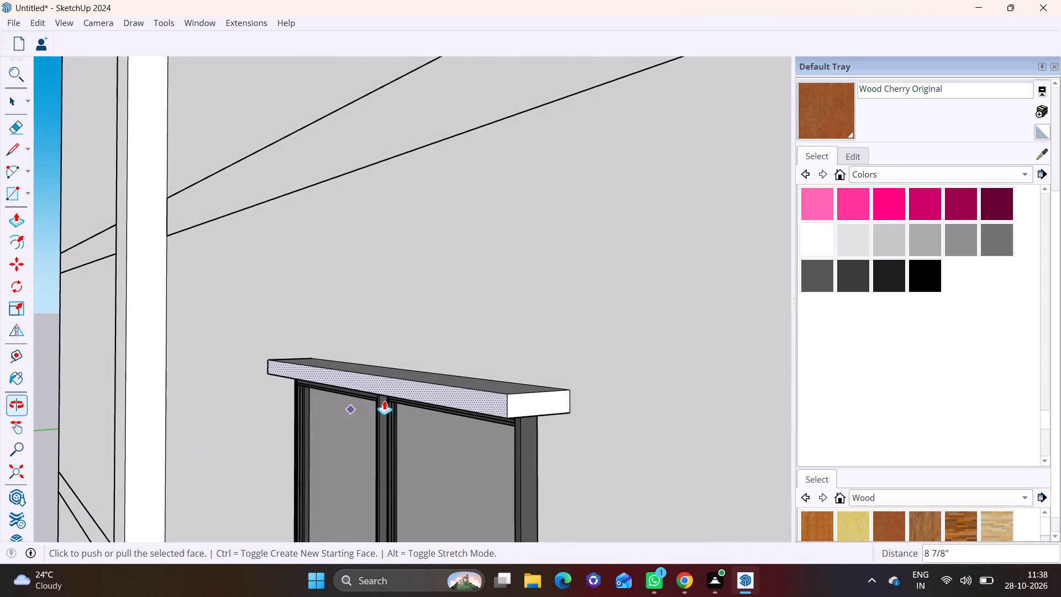
scroll(385, 399, "down", 1)
middle_click_drag(423, 390, 426, 460)
Thin the new ledge by pushing its top face down 1".
left_click(11, 105)
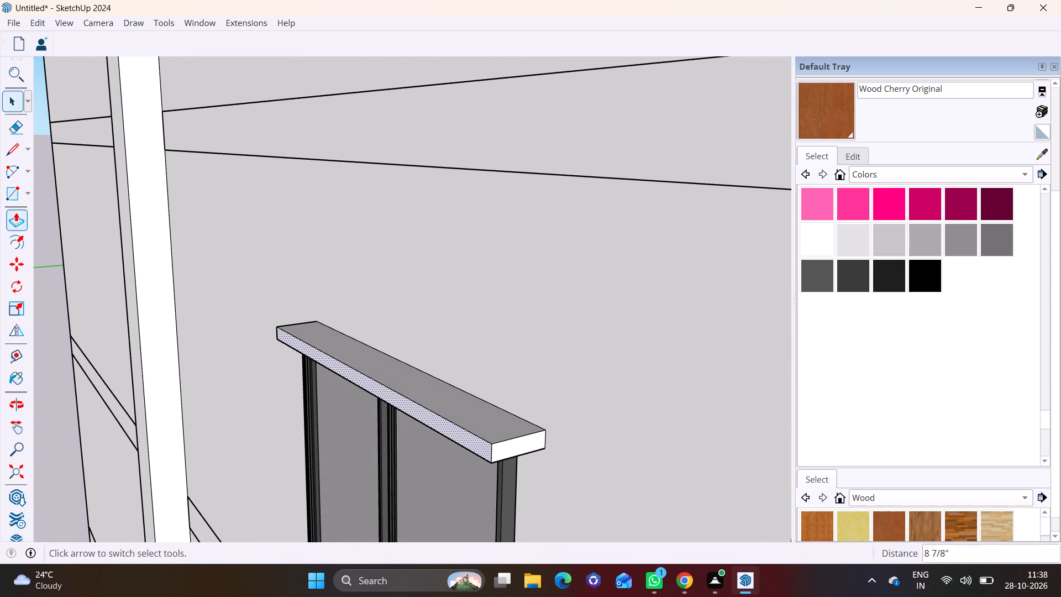
left_click(400, 374)
left_click(10, 220)
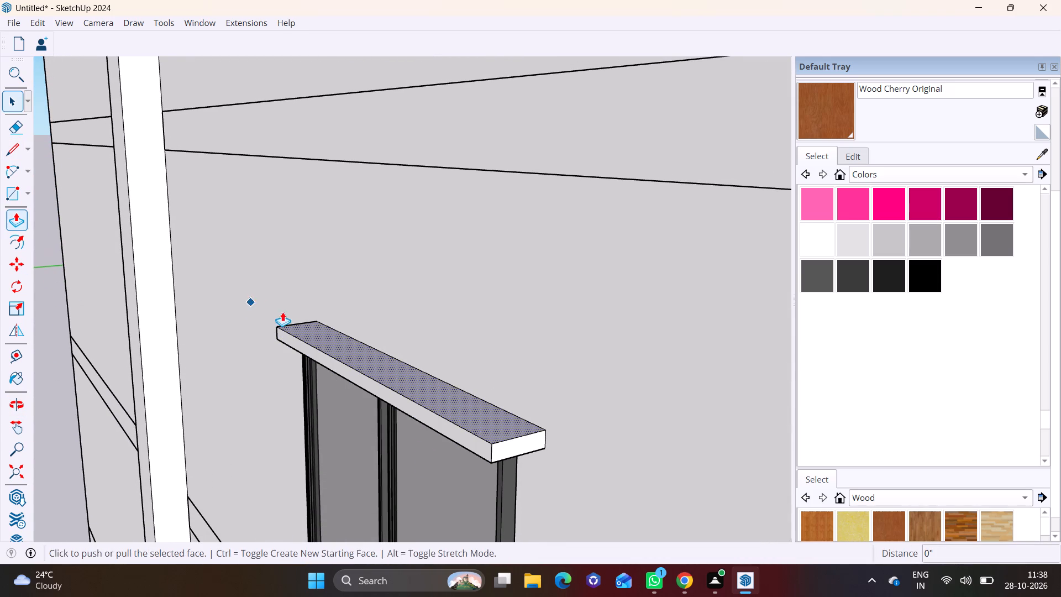
left_click(398, 375)
left_click(398, 381)
Thicken the same ledge slightly by pulling its top face up 3/4".
scroll(407, 390, "down", 3)
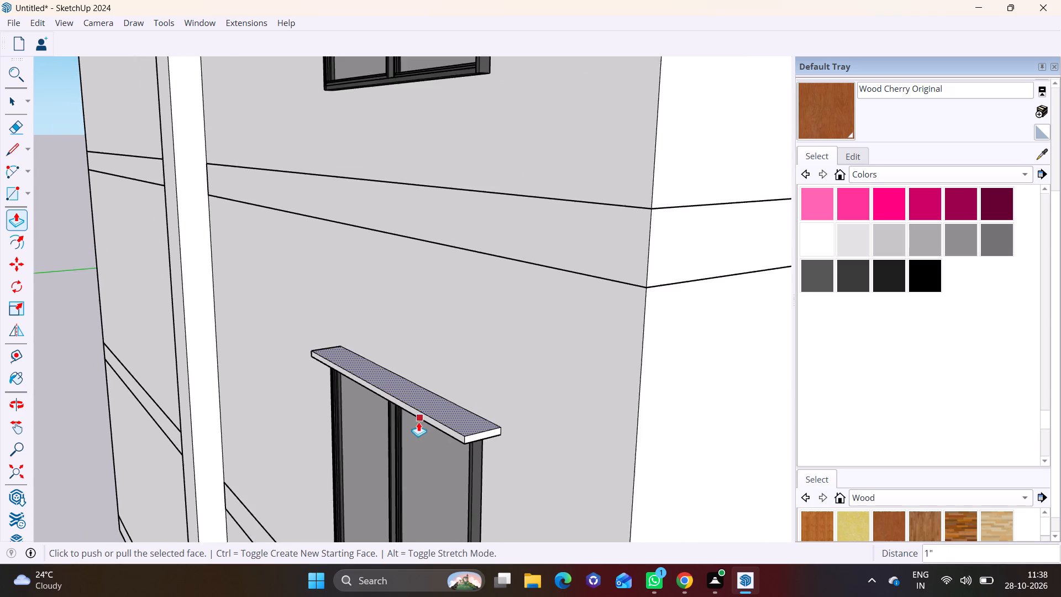
scroll(418, 422, "down", 9)
middle_click_drag(417, 446, 504, 391)
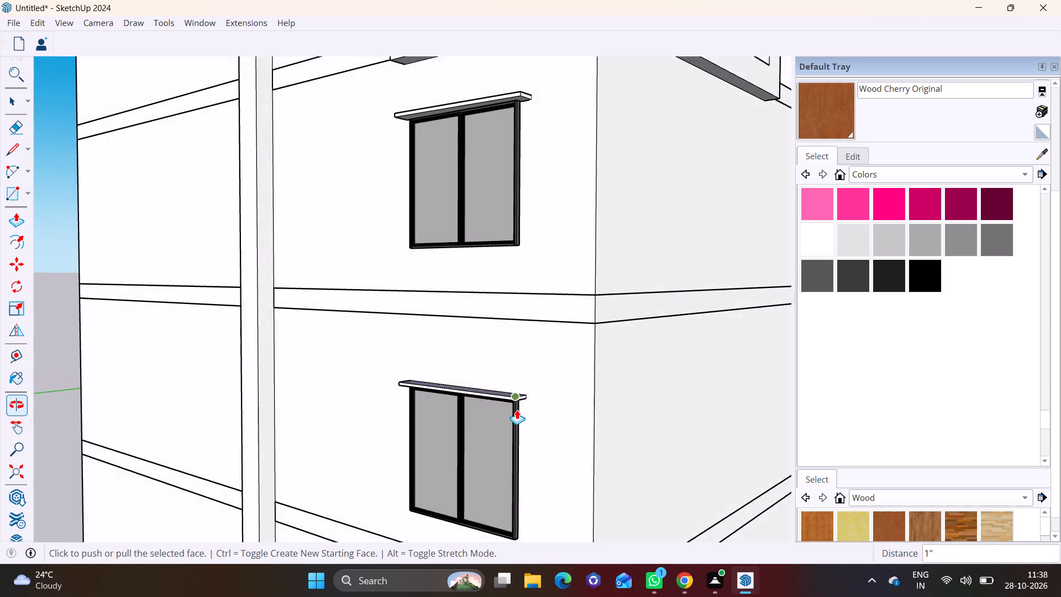
scroll(519, 416, "up", 6)
middle_click_drag(480, 411, 406, 459)
left_click(427, 391)
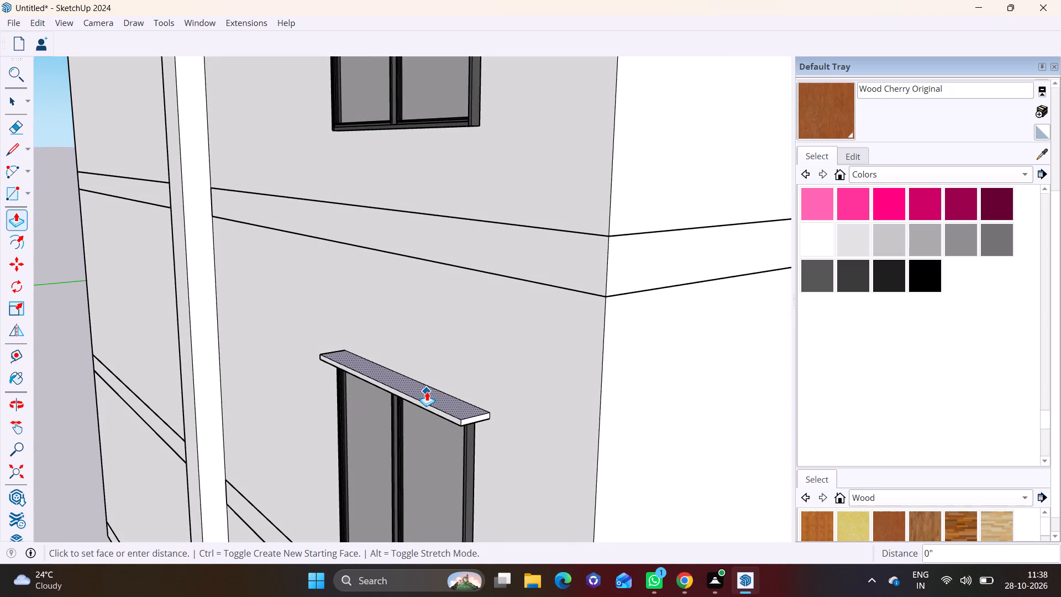
left_click(428, 389)
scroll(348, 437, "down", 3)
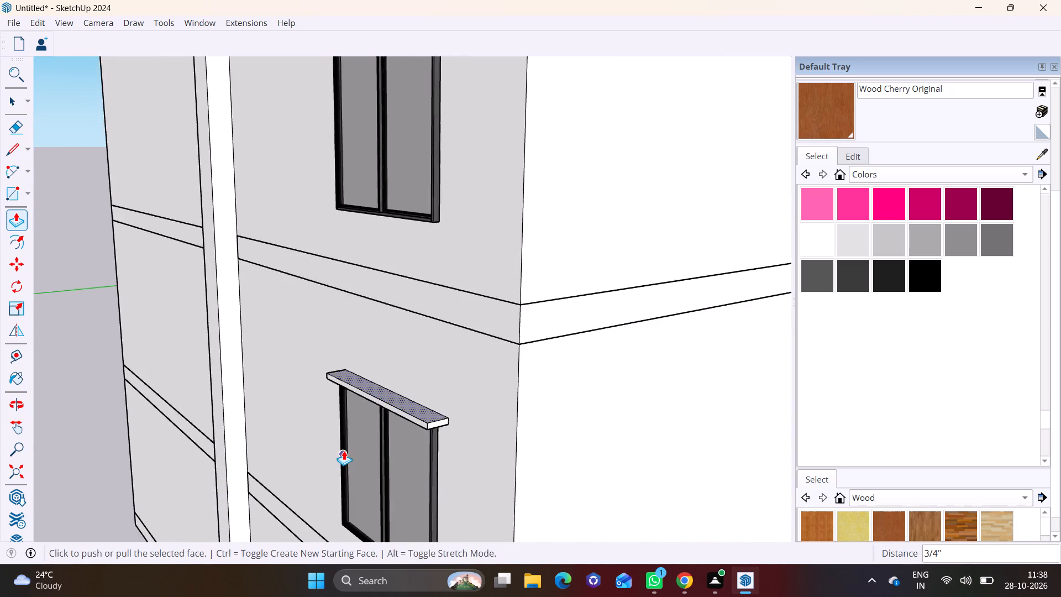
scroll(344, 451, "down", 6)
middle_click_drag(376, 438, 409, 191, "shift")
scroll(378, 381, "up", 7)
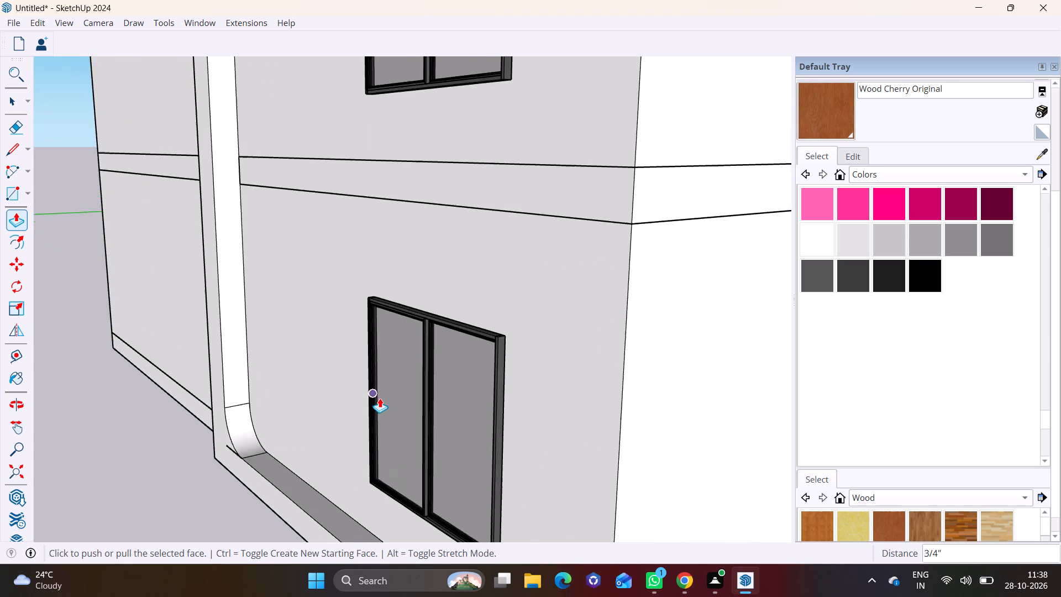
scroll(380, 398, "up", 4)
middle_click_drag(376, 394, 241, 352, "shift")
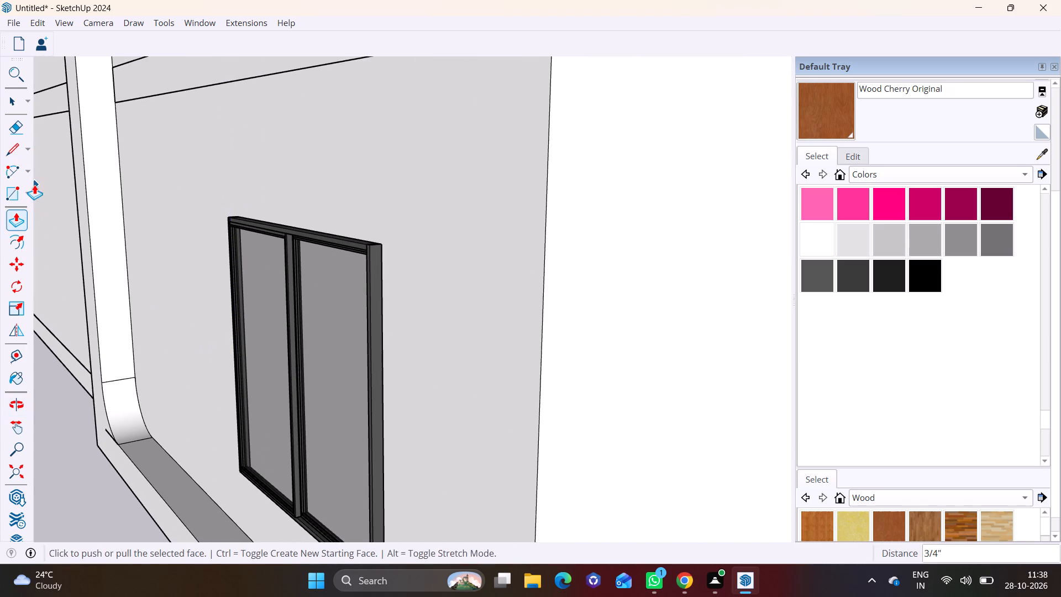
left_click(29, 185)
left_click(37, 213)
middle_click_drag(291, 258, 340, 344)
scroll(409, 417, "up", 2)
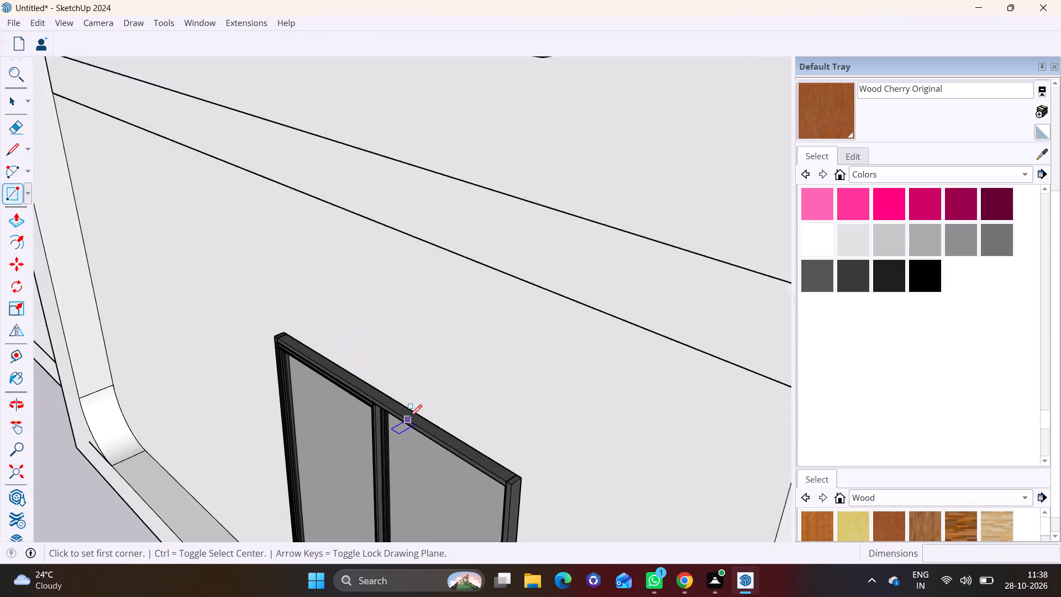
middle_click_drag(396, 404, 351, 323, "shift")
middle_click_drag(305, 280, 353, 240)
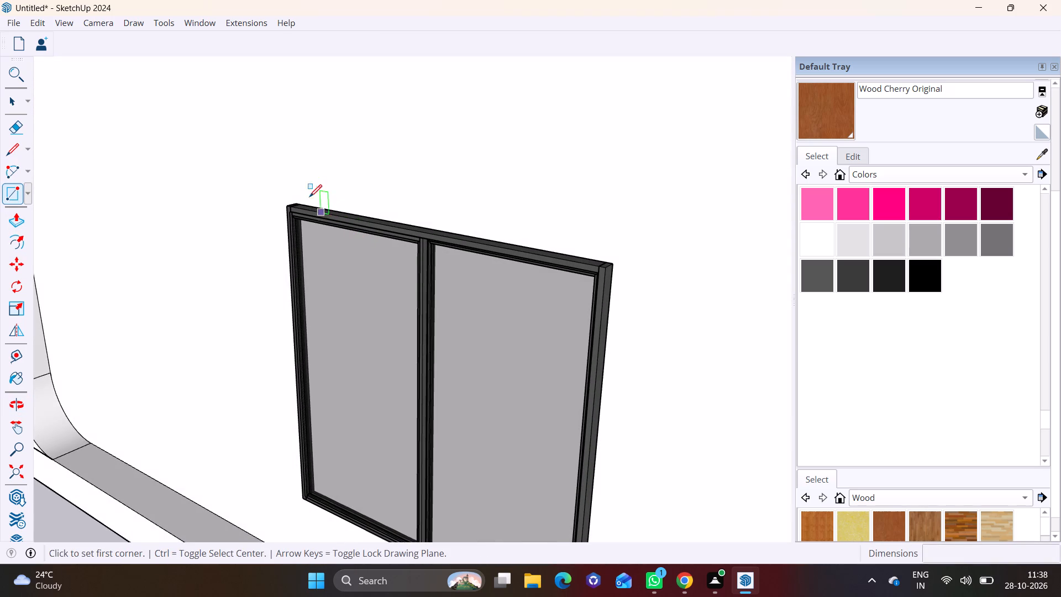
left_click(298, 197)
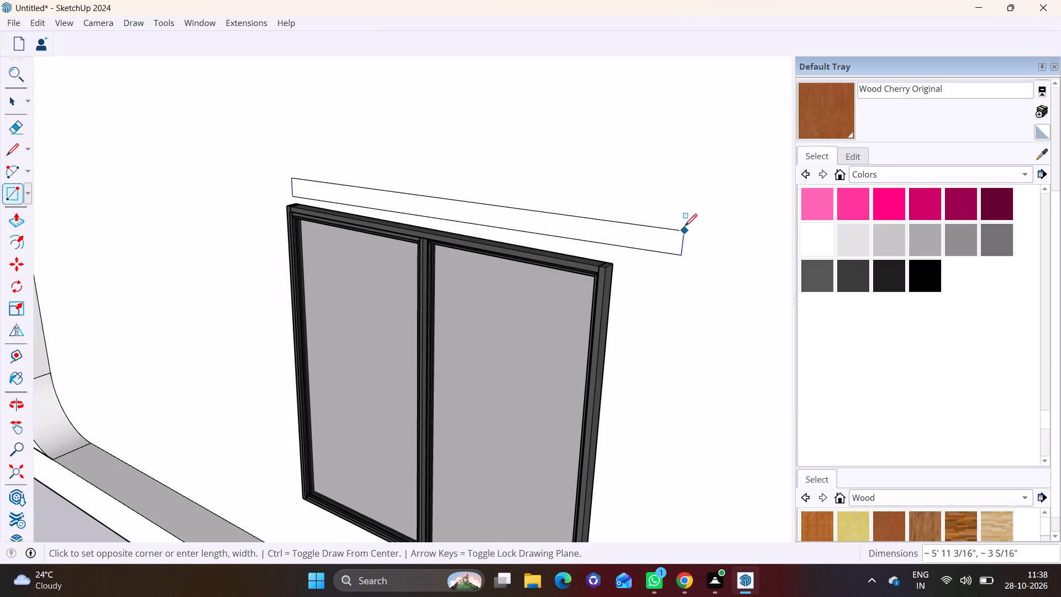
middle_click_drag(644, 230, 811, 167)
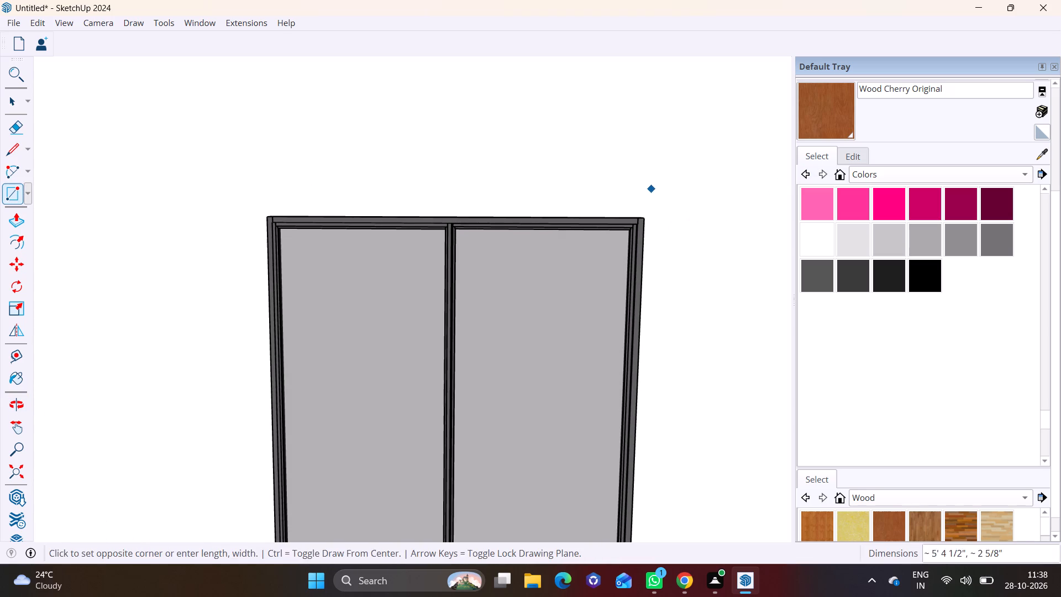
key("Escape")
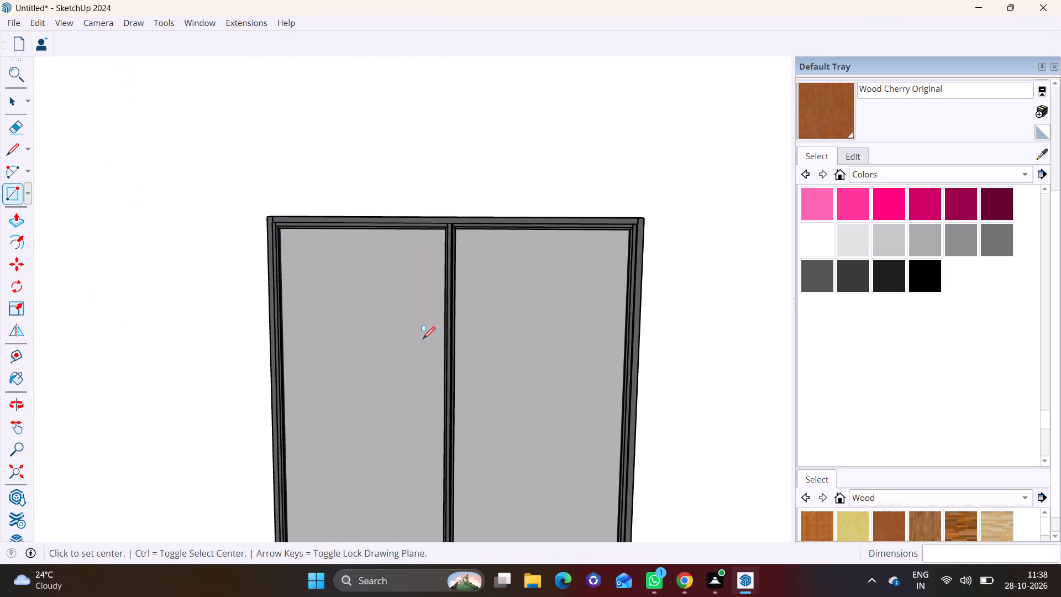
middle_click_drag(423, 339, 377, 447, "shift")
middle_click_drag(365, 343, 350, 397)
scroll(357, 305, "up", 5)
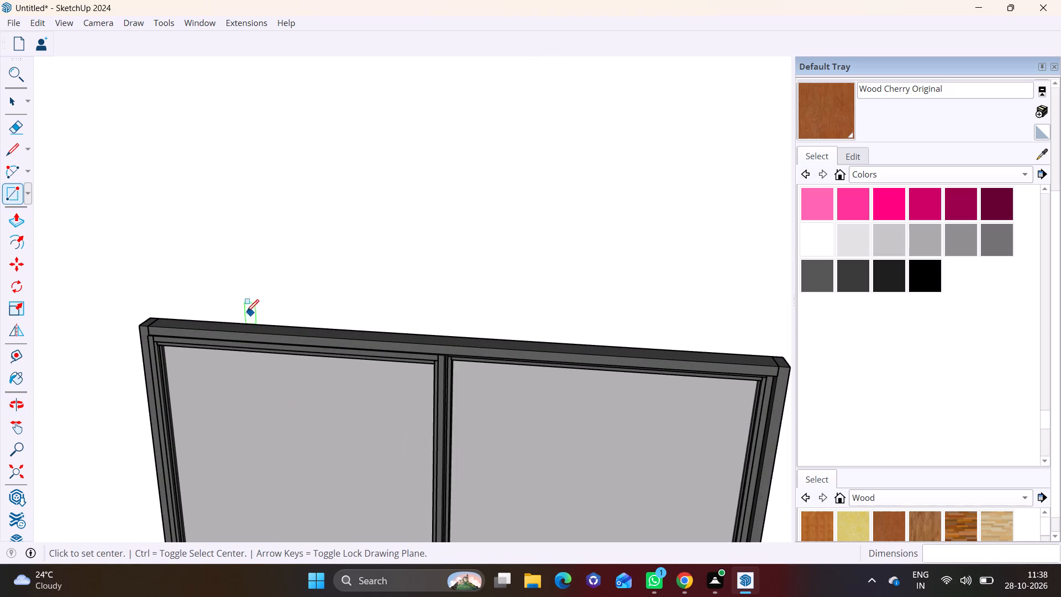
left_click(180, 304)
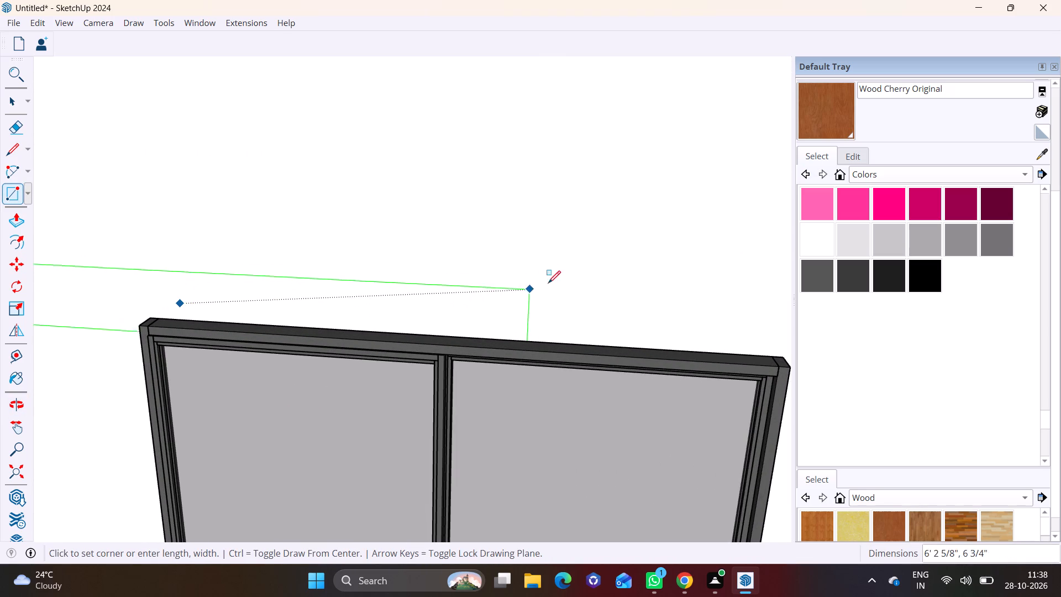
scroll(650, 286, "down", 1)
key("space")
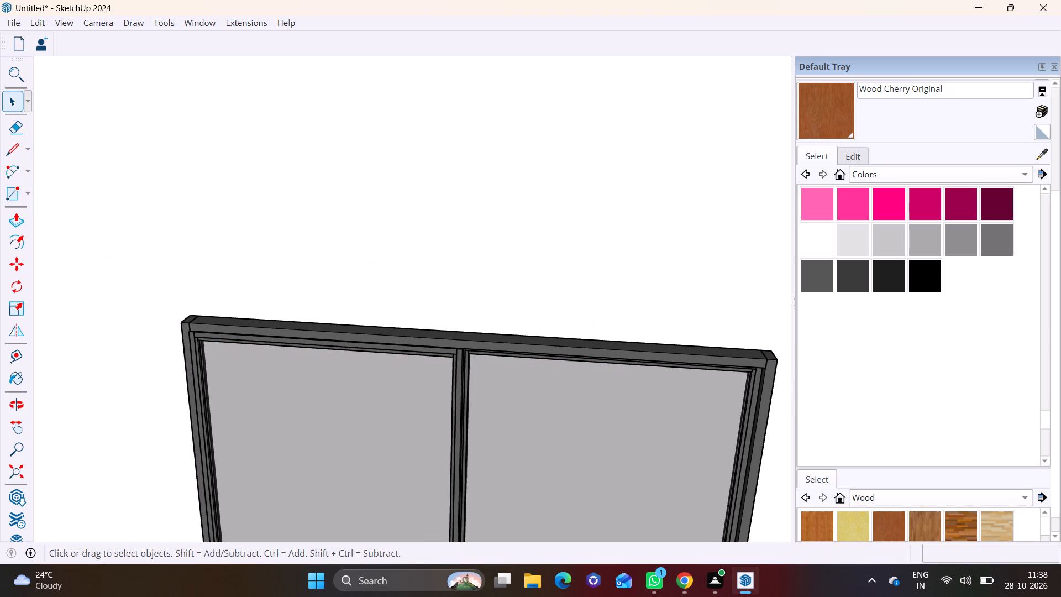
Draw a thin rectangle about 4' 11 13/16" by 1 3/4" on the wall just above the lowest window.
left_click(27, 190)
left_click(31, 216)
left_click(230, 310)
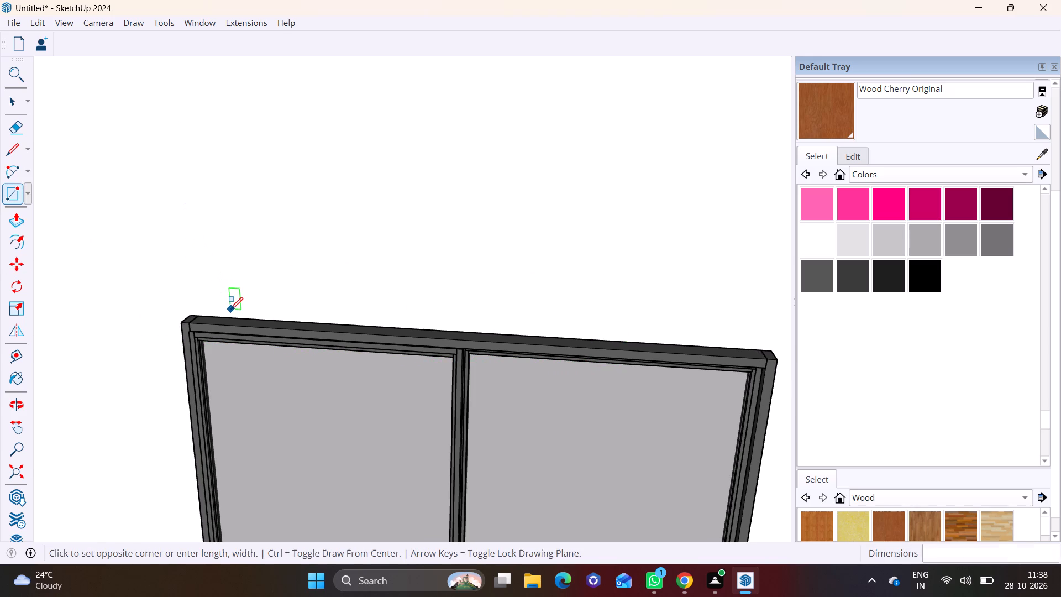
left_click(760, 324)
Pull the rectangle above the lowest window out from the wall into a ledge, extending its front face a further 4" past the frame.
scroll(618, 330, "down", 3)
middle_click_drag(617, 339, 328, 357, "shift")
scroll(310, 350, "up", 3)
middle_click_drag(298, 354, 262, 368)
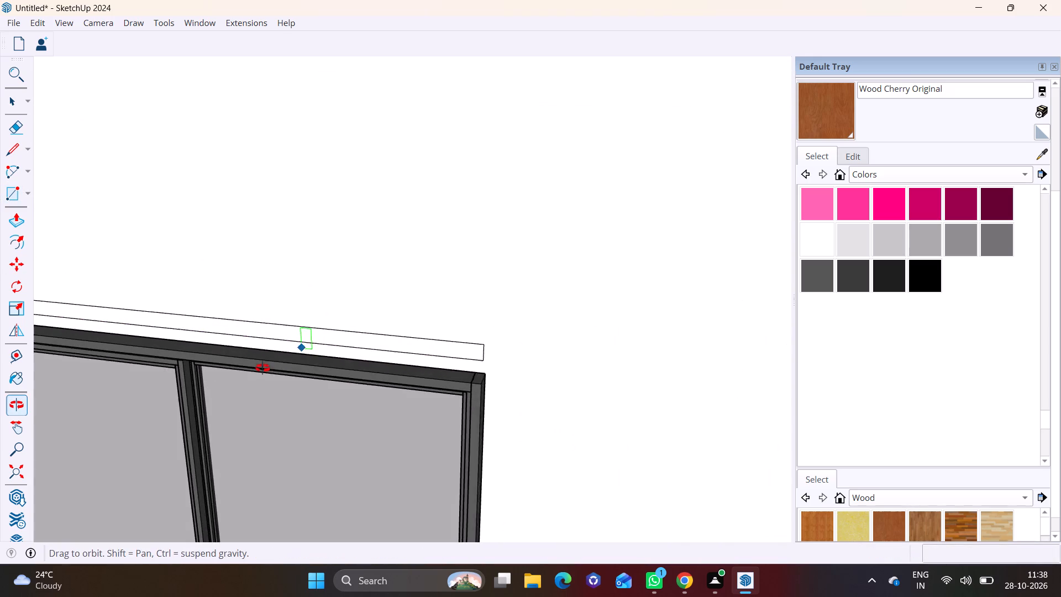
middle_click_drag(262, 368, 210, 399)
left_click(3, 98)
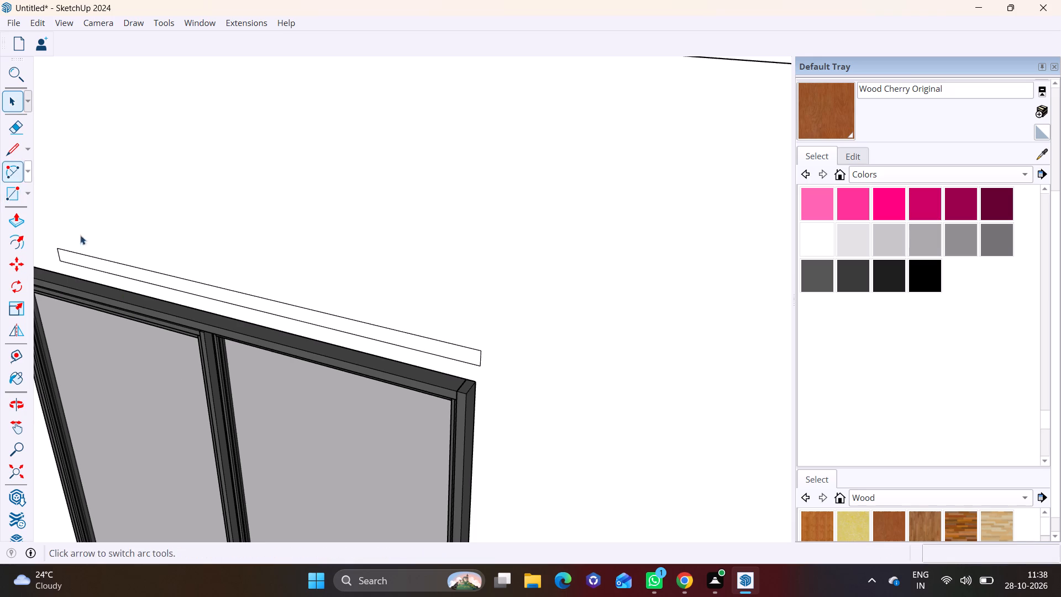
left_click(243, 298)
middle_click_drag(246, 314, 164, 321)
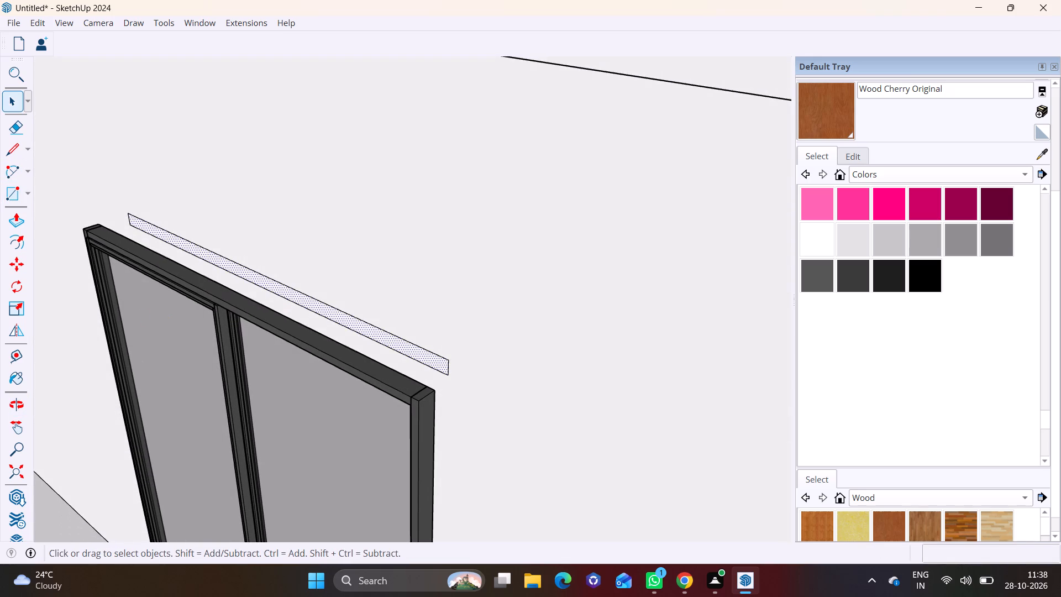
left_click(9, 218)
left_click(337, 315)
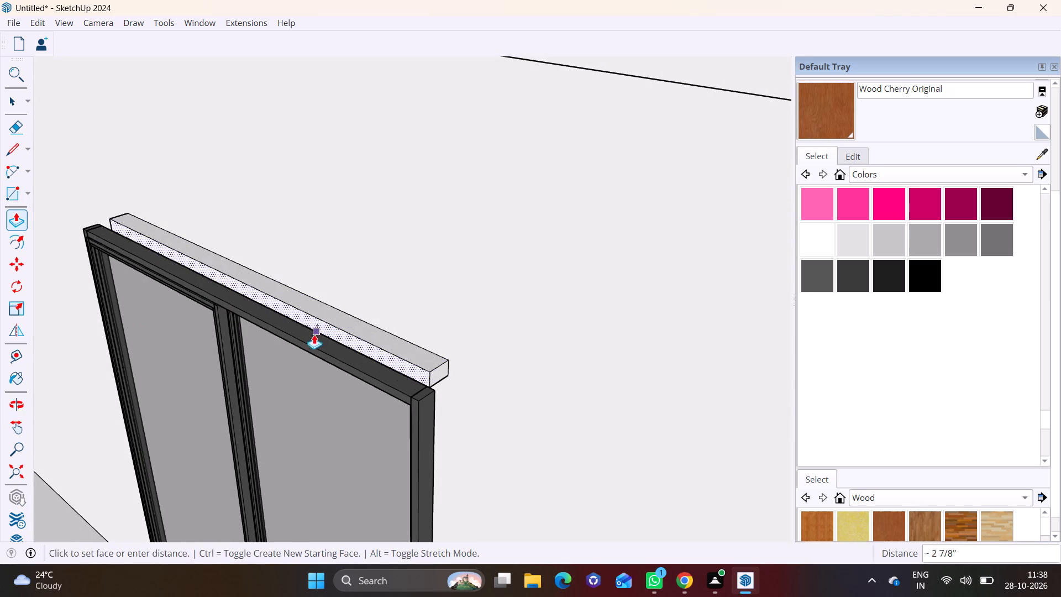
left_click(288, 349)
left_click(330, 343)
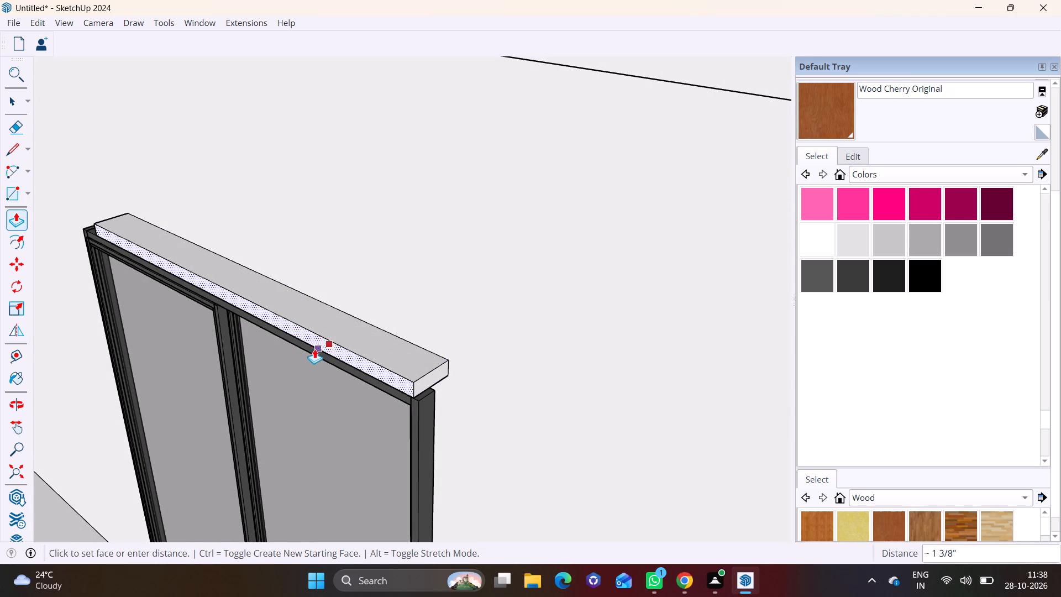
left_click(298, 354)
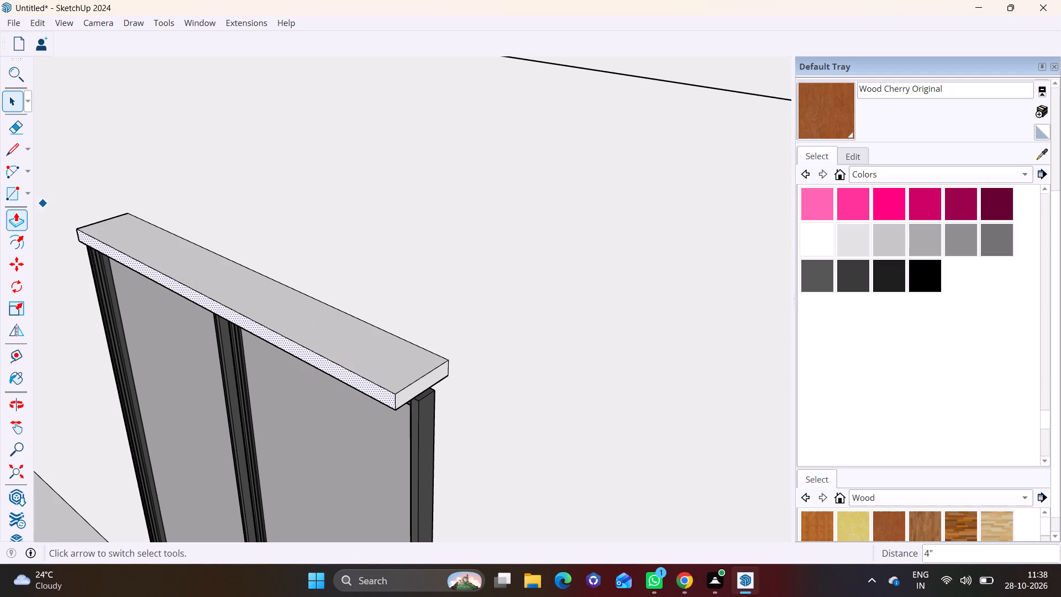
Extend the lowest ledge's end nearest the building corner by 5 1/2" beyond the window.
left_click(8, 107)
left_click(417, 391)
left_click(14, 223)
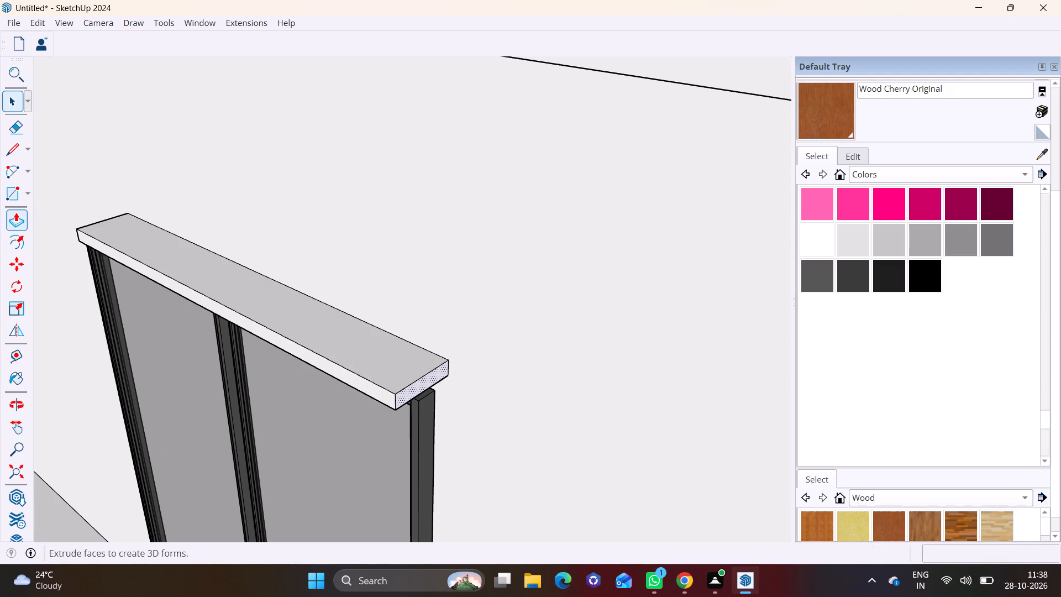
left_click(423, 387)
left_click(475, 400)
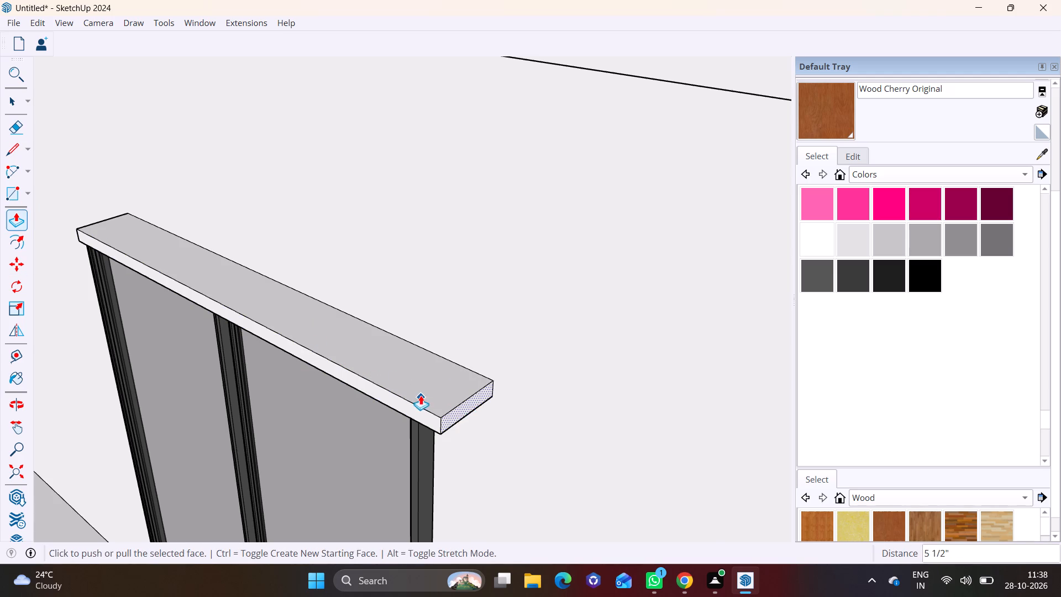
Push the lowest ledge's end nearest the building corner back by 3 1/8" toward the window.
scroll(421, 396, "down", 3)
middle_click_drag(382, 403, 737, 241)
middle_click_drag(545, 369, 327, 407)
scroll(686, 345, "up", 3)
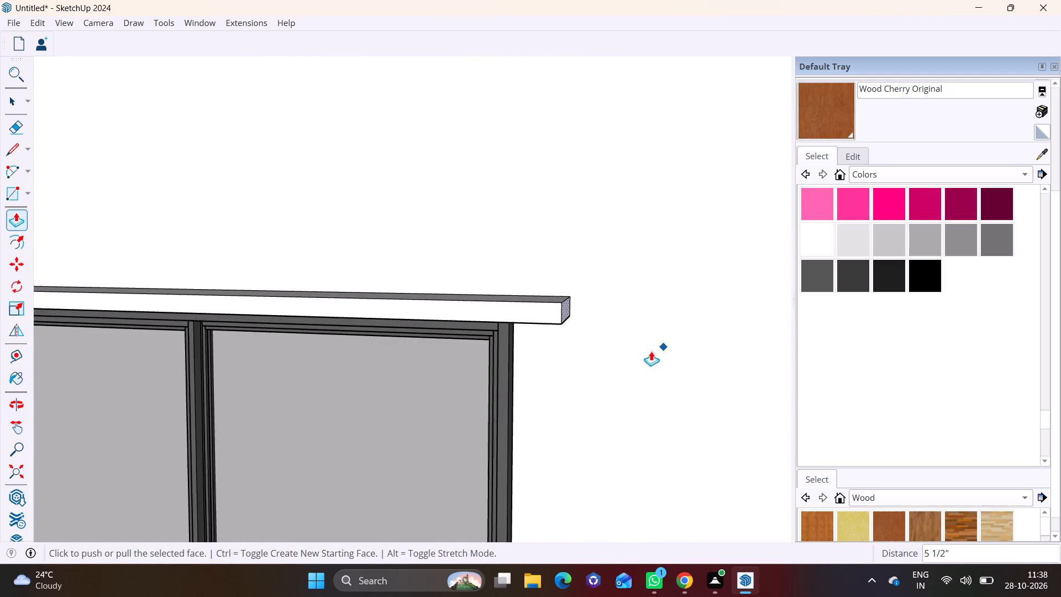
scroll(651, 351, "up", 2)
left_click(572, 305)
left_click(531, 312)
scroll(270, 374, "down", 3)
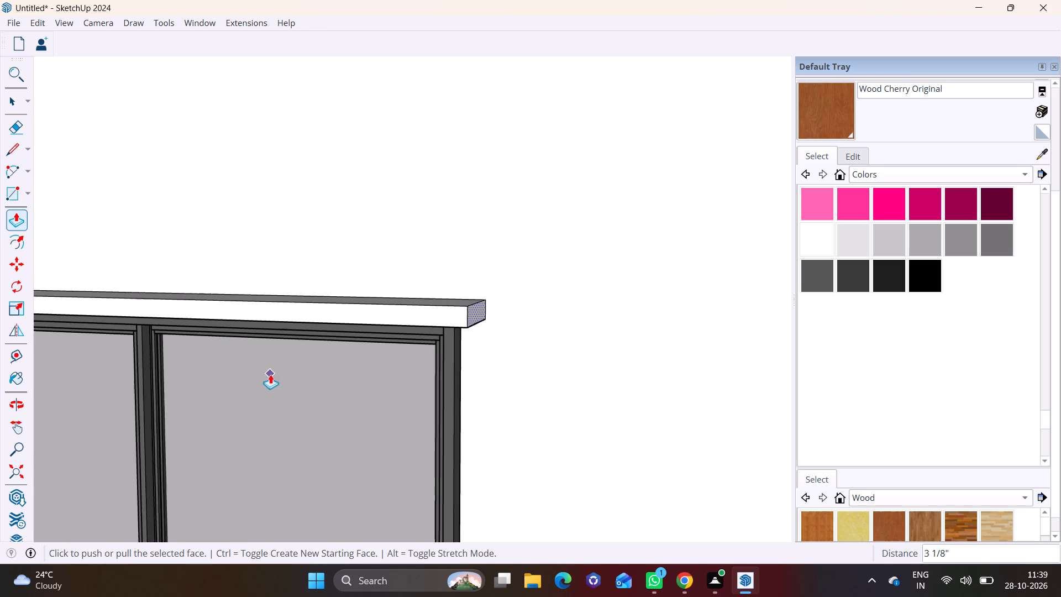
Extend the opposite end of the lowest window's ledge outward by 5 9/16" beyond the window frame.
middle_click_drag(115, 379, 370, 376)
middle_click_drag(175, 387, 366, 260)
middle_click_drag(247, 281, 385, 284)
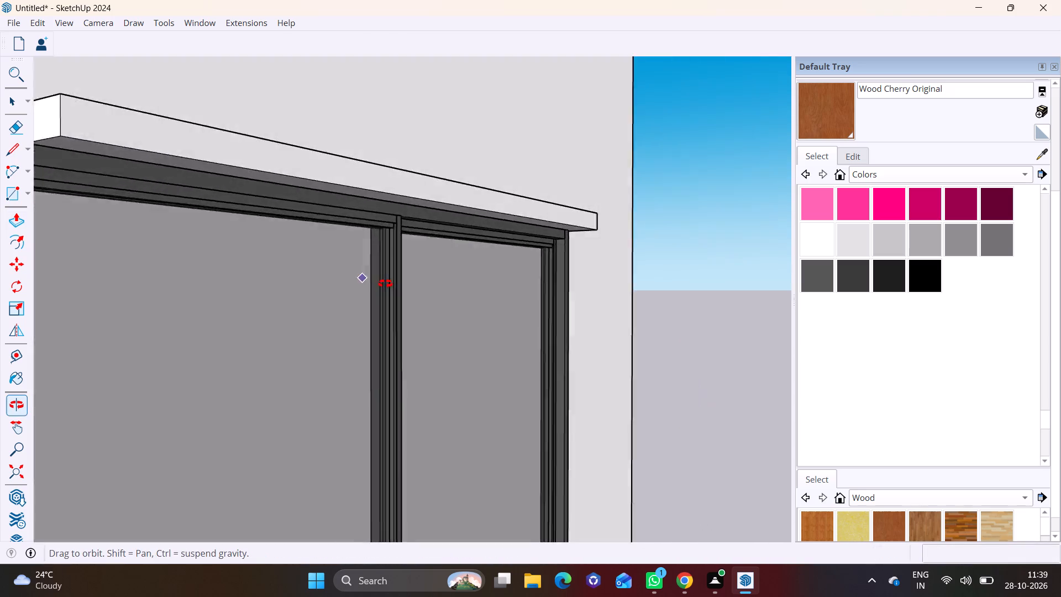
middle_click_drag(385, 284, 510, 326)
scroll(439, 353, "down", 2)
left_click(7, 101)
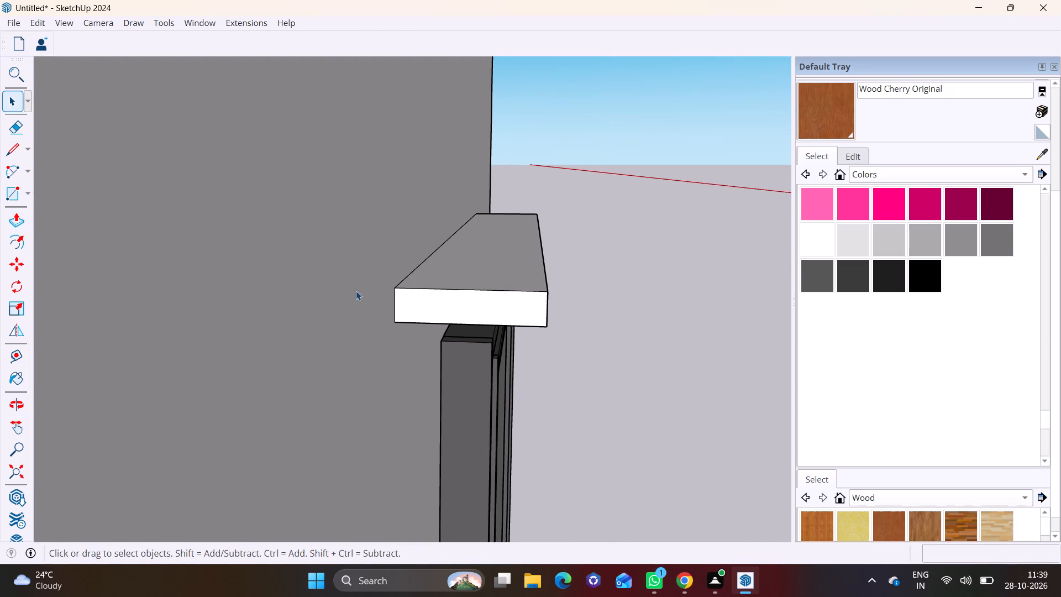
left_click(451, 307)
middle_click_drag(465, 336, 256, 337)
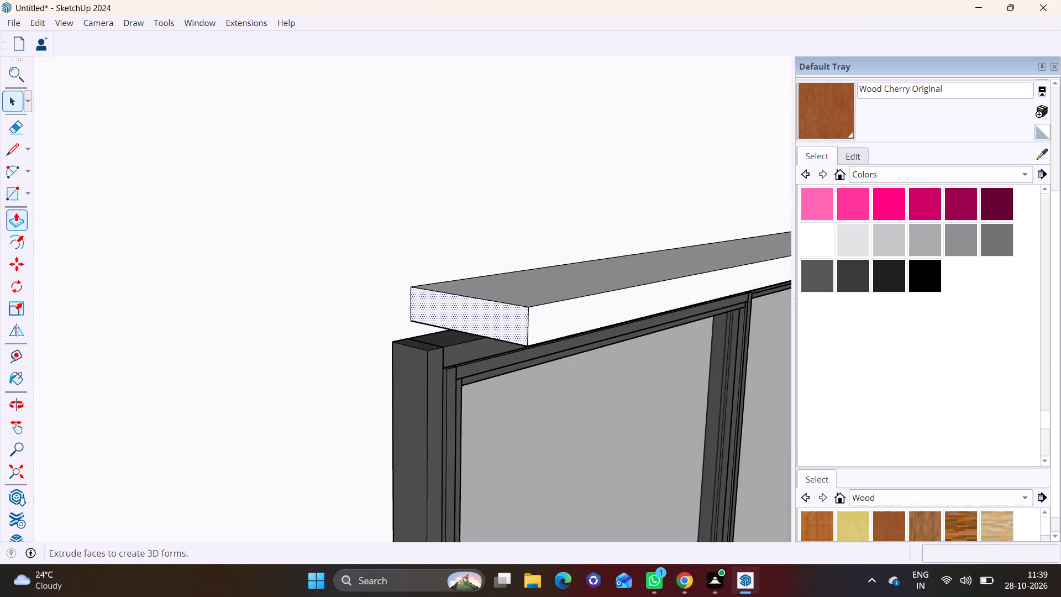
left_click(19, 216)
left_click(500, 311)
left_click(417, 352)
scroll(385, 401, "down", 7)
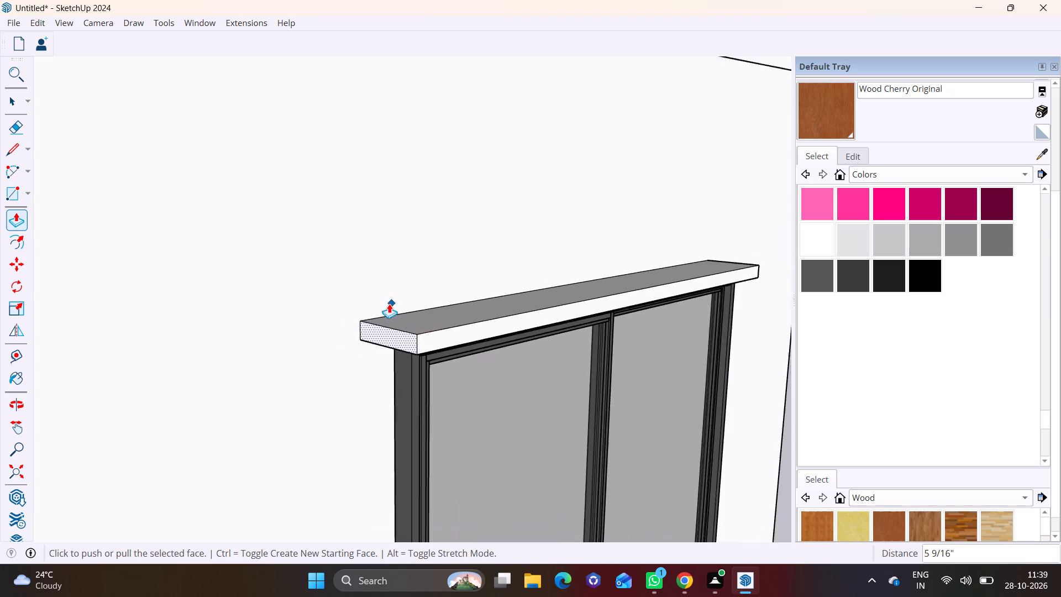
scroll(389, 303, "down", 6)
key("space")
scroll(284, 366, "down", 8)
Open the thin vertical strip beside the wood-panelled corner frame and widen it 1 1/4" along the wall by pulling its side face.
middle_click_drag(345, 440, 110, 364)
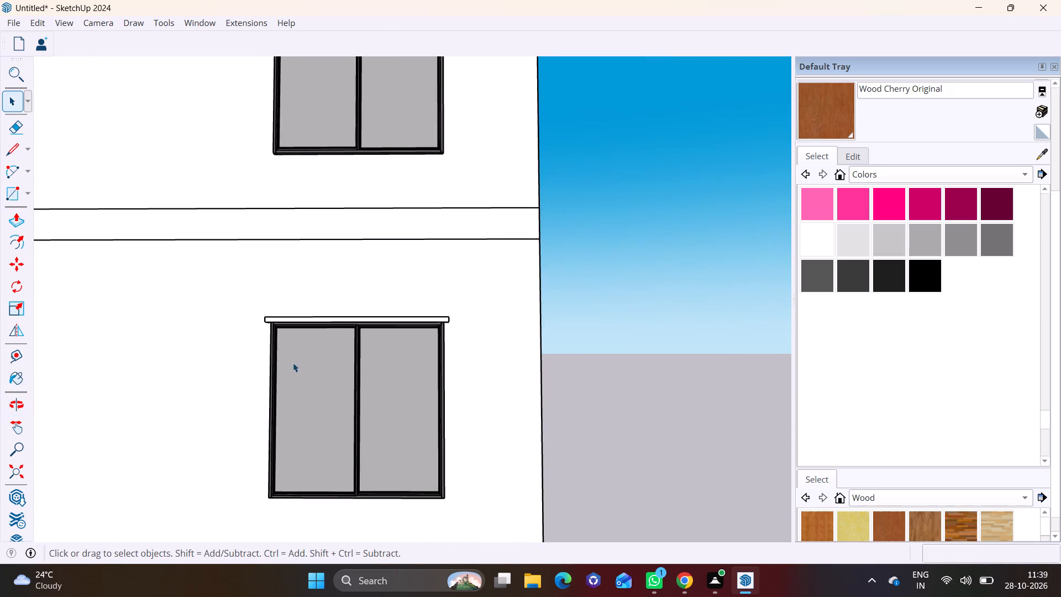
scroll(298, 363, "down", 6)
middle_click_drag(330, 390, 258, 409)
scroll(258, 410, "down", 1)
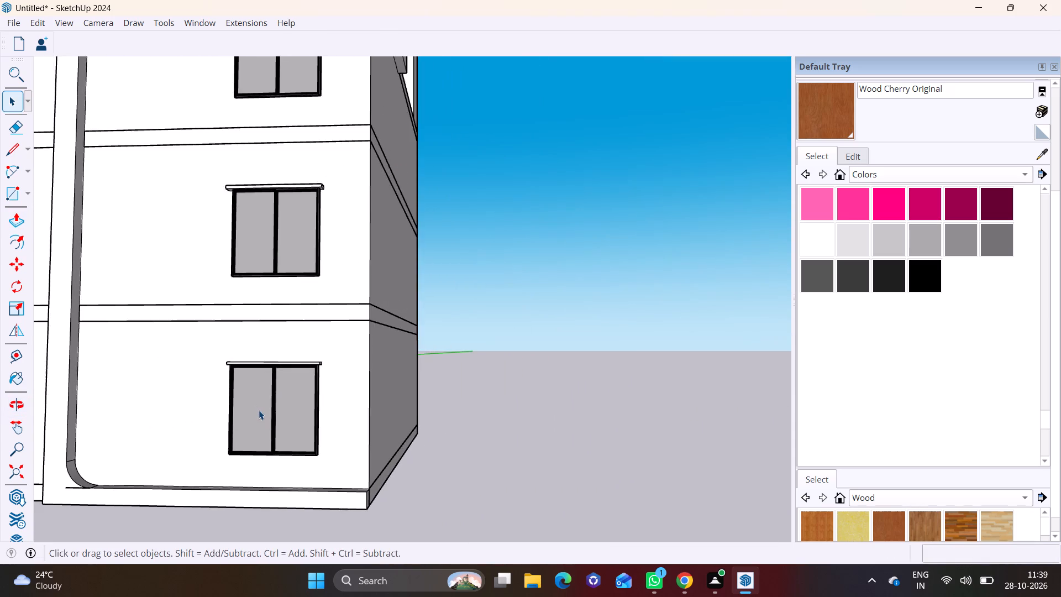
middle_click_drag(259, 410, 230, 458)
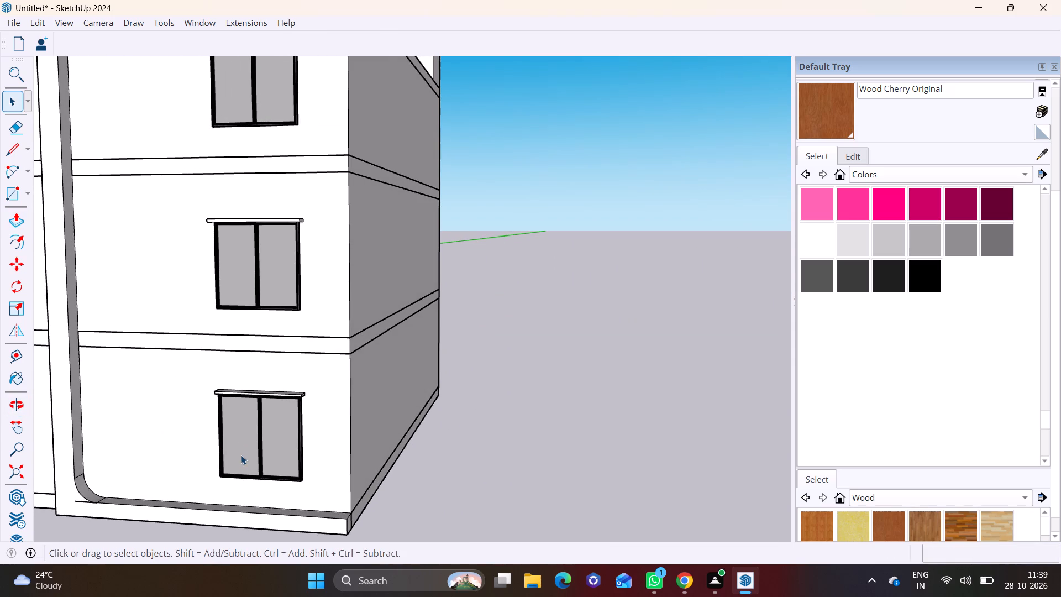
middle_click_drag(259, 439, 342, 425, "shift")
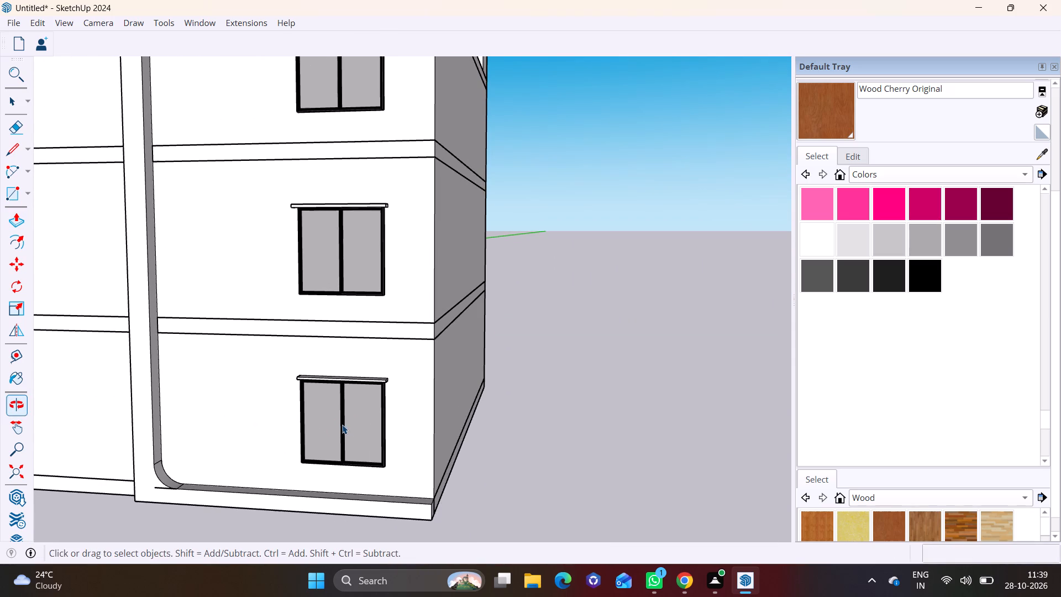
middle_click_drag(300, 379, 350, 520, "shift")
middle_click_drag(387, 442, 555, 437)
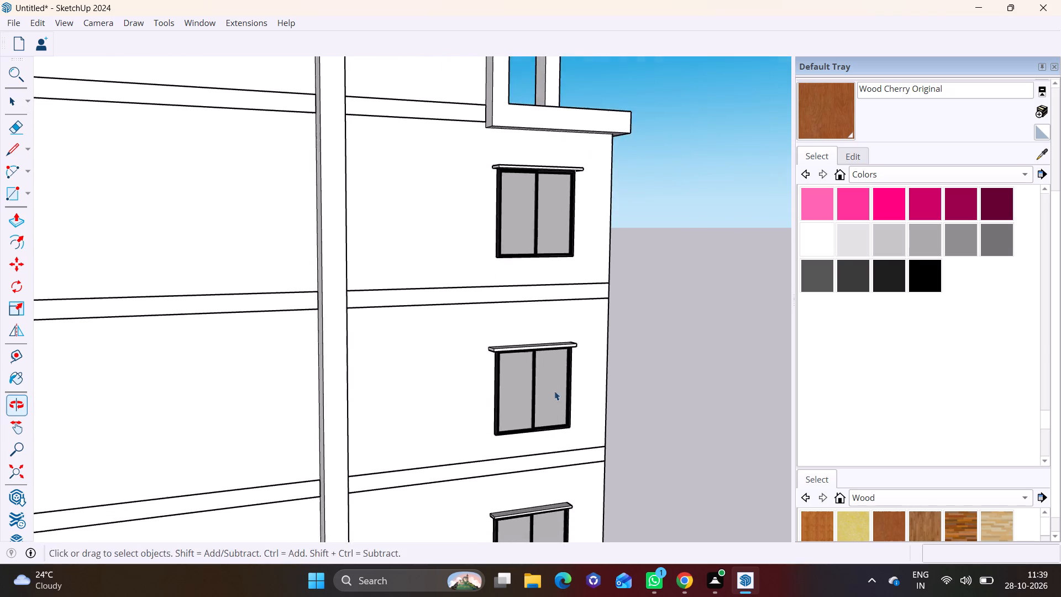
middle_click_drag(460, 280, 409, 523, "shift")
scroll(409, 493, "down", 1, "shift")
scroll(446, 247, "up", 10)
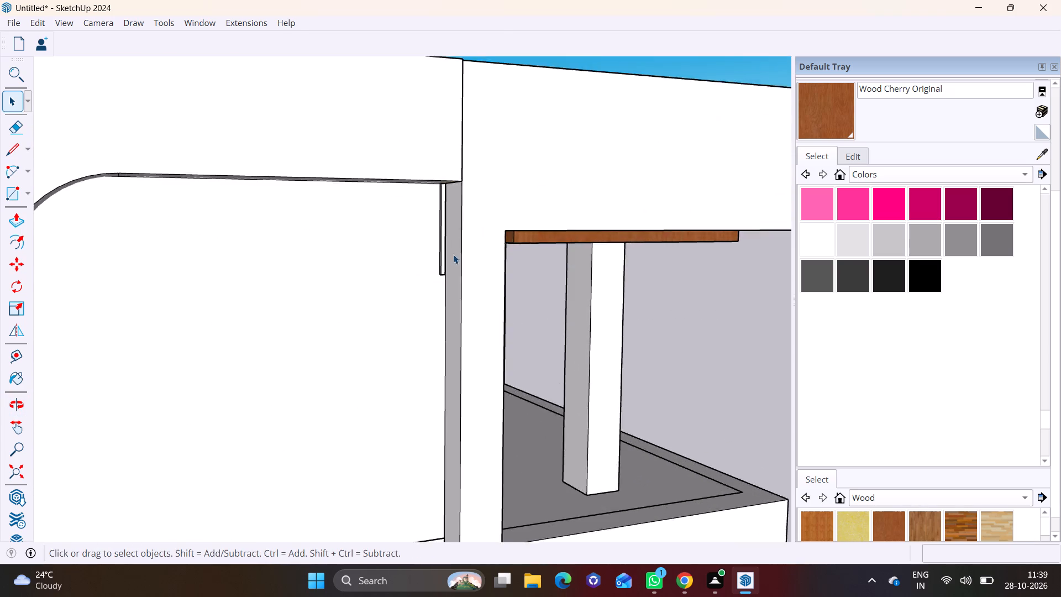
scroll(453, 254, "up", 10)
middle_click_drag(439, 239, 346, 296, "shift")
middle_click_drag(363, 305, 516, 333)
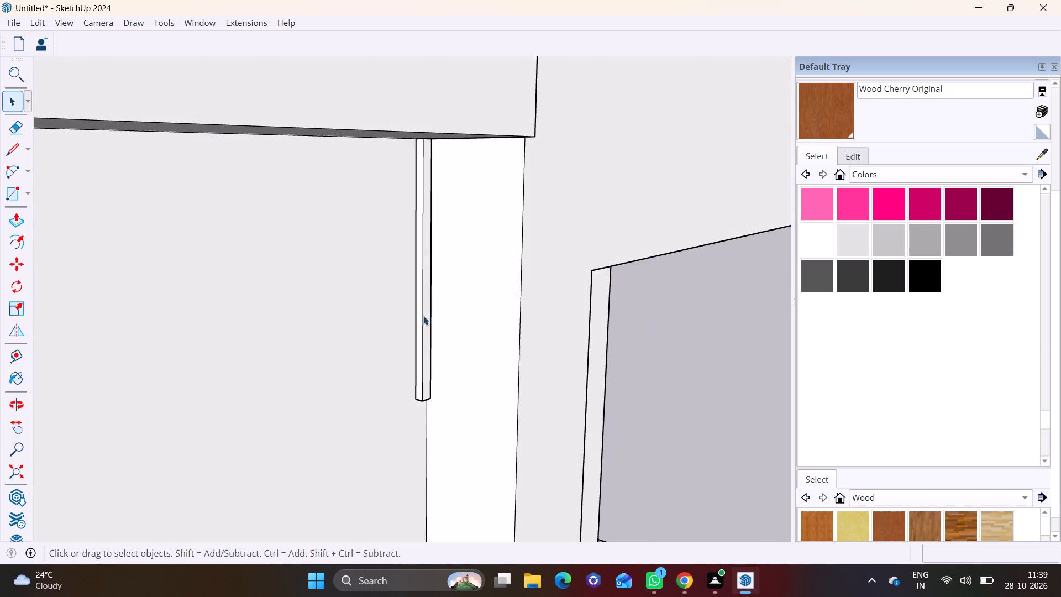
scroll(370, 297, "up", 5)
left_click(435, 303)
double_click(435, 303)
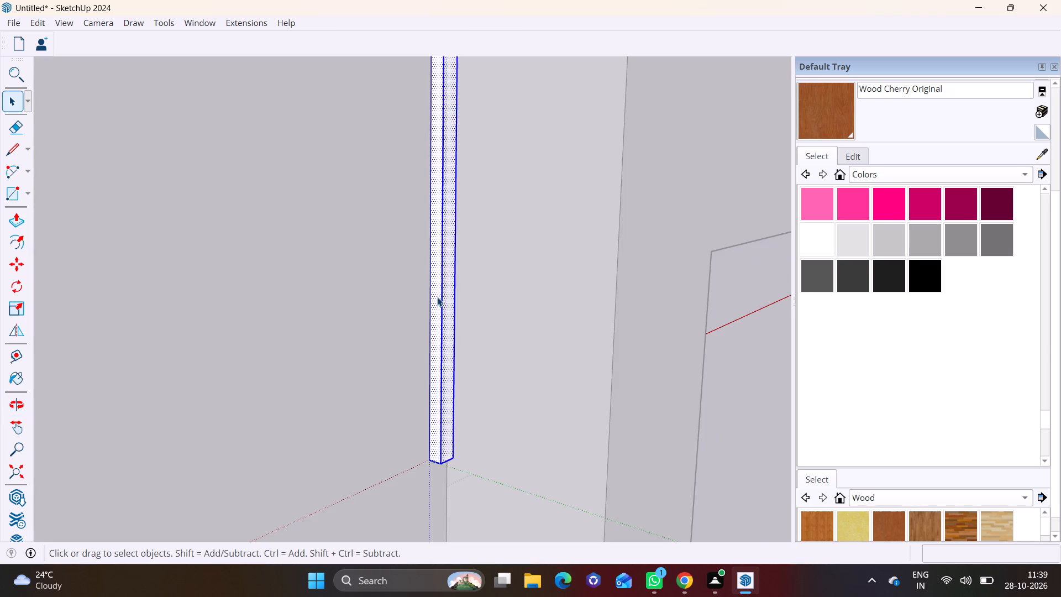
left_click(437, 297)
left_click(14, 218)
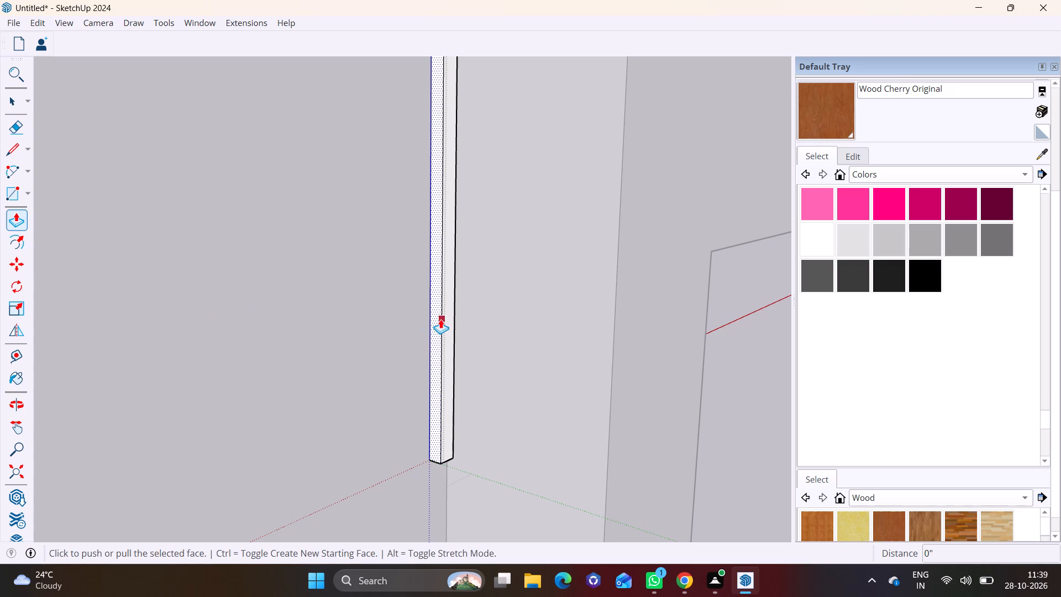
left_click(436, 321)
left_click(423, 325)
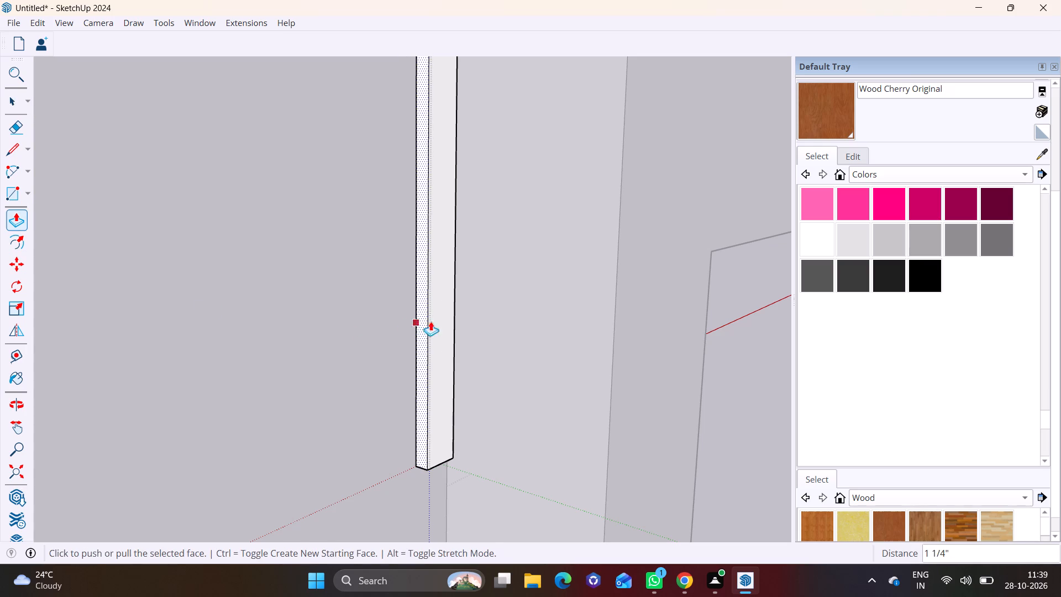
Pull the same strip's front face 15/16" out from the wall.
key("space")
left_click(439, 319)
left_click(12, 213)
left_click(437, 321)
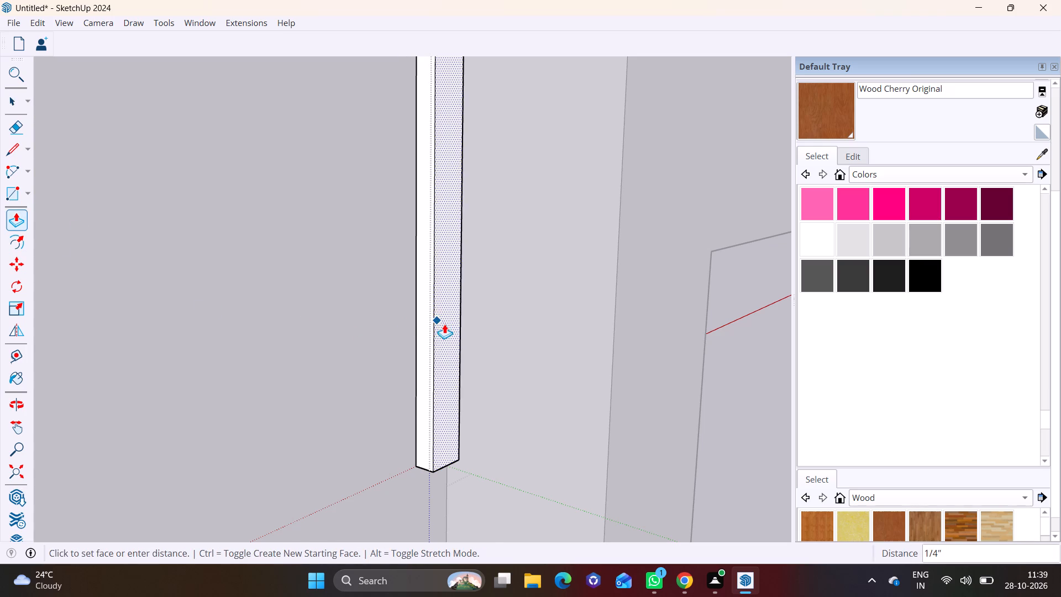
left_click(450, 327)
Extend the strip's bottom face down the full facade, past the windows, to the base of the building, and close the strip.
scroll(406, 448, "down", 9)
middle_click_drag(427, 489, 386, 229, "shift")
middle_click_drag(418, 281, 372, 129)
middle_click_drag(363, 104, 409, 224, "shift")
scroll(396, 174, "up", 8)
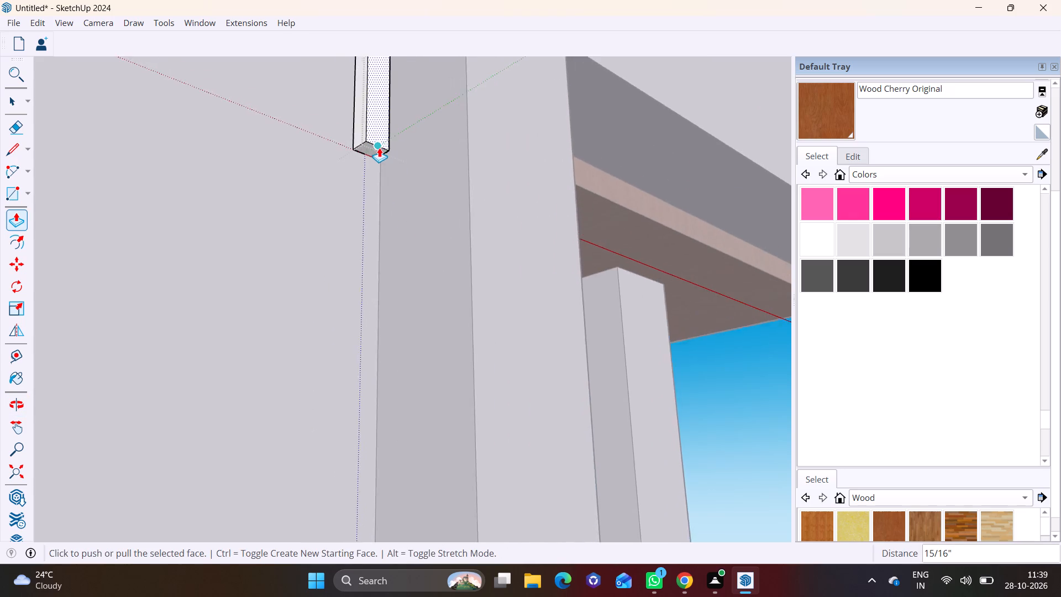
scroll(379, 148, "up", 2)
left_click(13, 98)
left_click(364, 148)
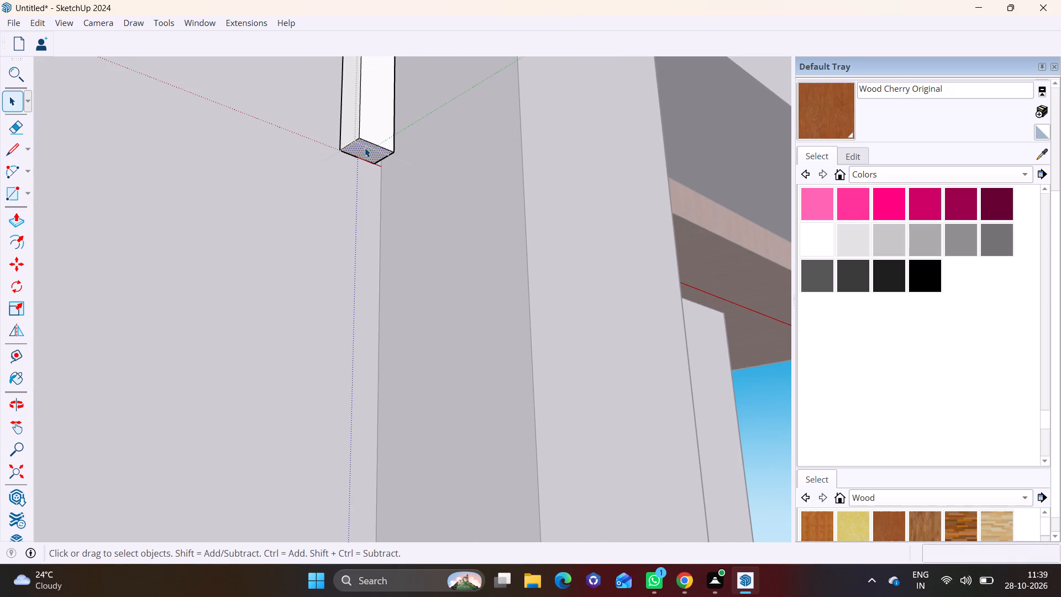
left_click_drag(8, 216, 13, 216)
left_click(367, 135)
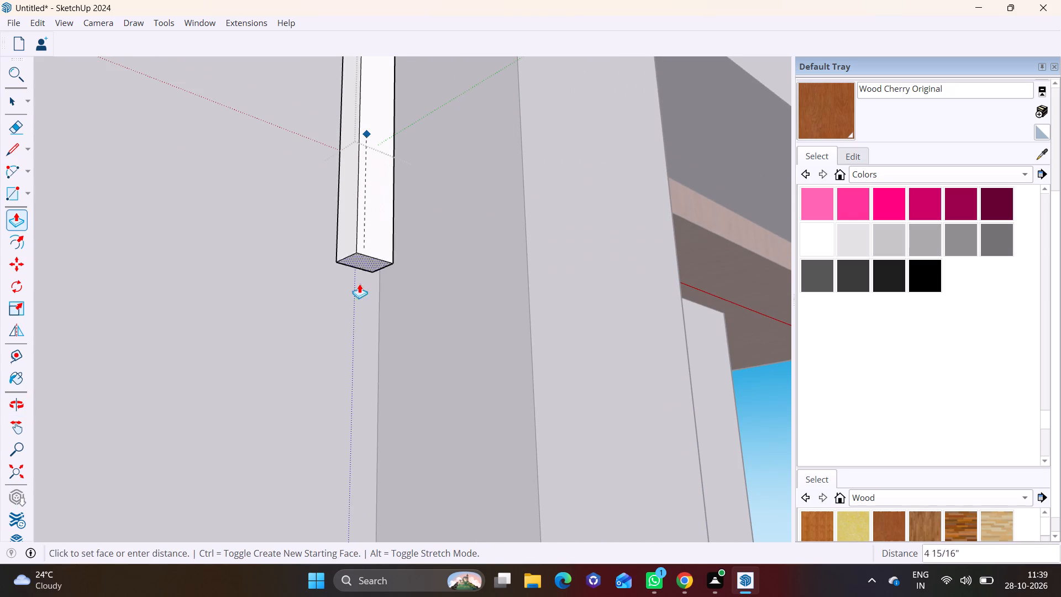
scroll(372, 413, "down", 11)
middle_click_drag(397, 466, 418, 206, "shift")
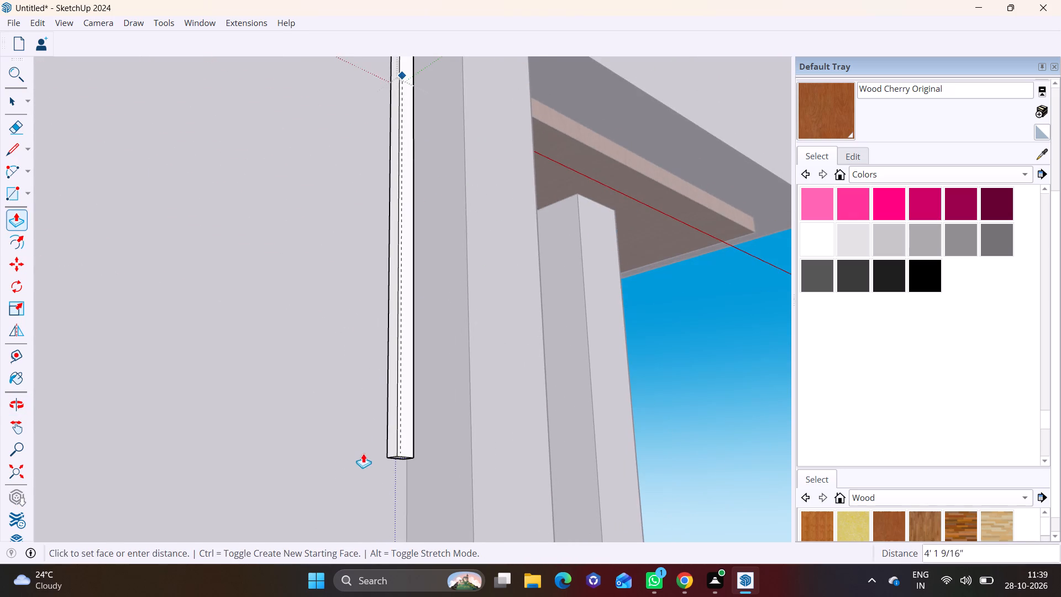
scroll(376, 443, "down", 1, "shift")
middle_click_drag(398, 418, 423, 214, "shift")
scroll(406, 272, "down", 5)
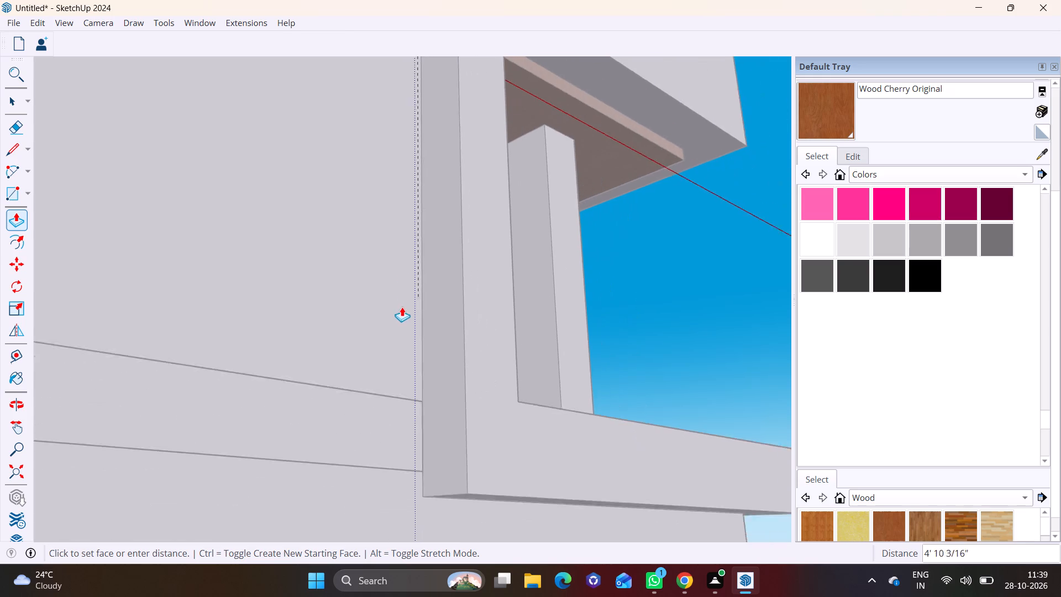
scroll(402, 307, "down", 2)
middle_click_drag(391, 431, 389, 185, "shift")
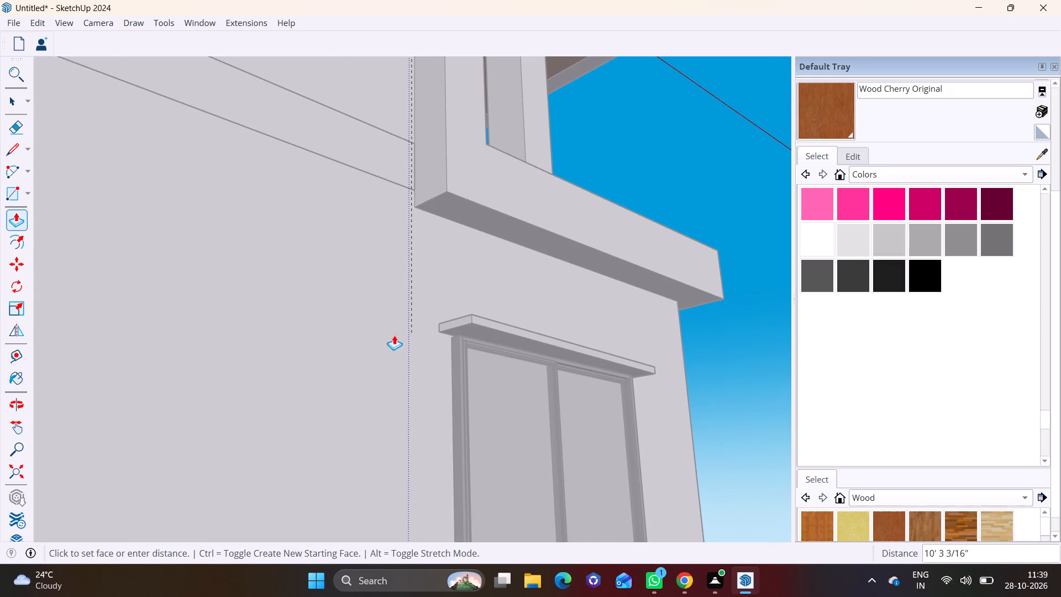
scroll(378, 371, "down", 10)
middle_click_drag(380, 394, 391, 358, "shift")
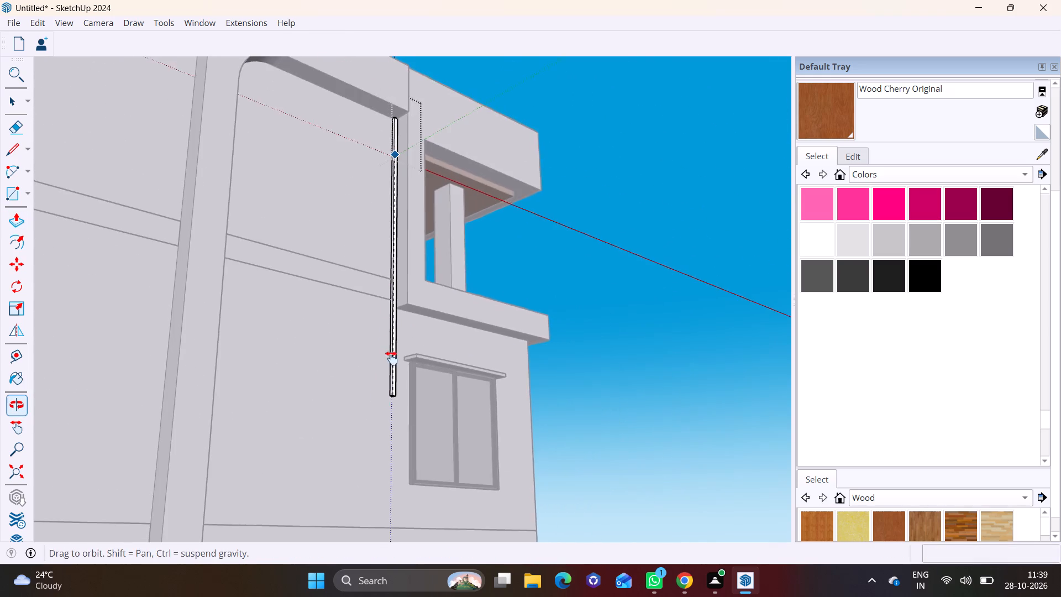
middle_click_drag(391, 358, 402, 221, "shift")
scroll(393, 426, "down", 15)
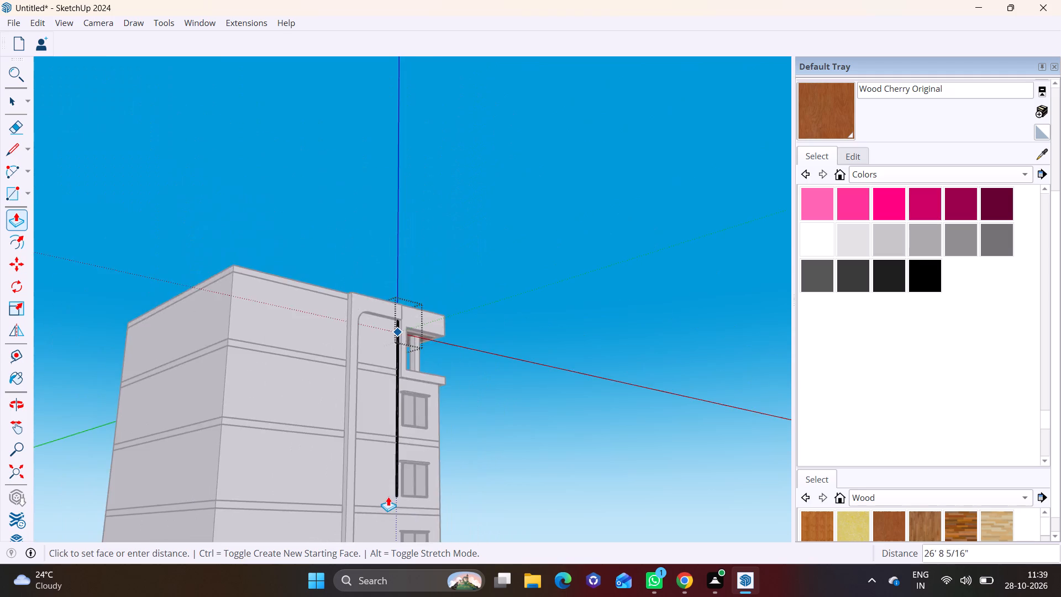
scroll(388, 496, "down", 3)
middle_click_drag(388, 496, 405, 221, "shift")
scroll(402, 280, "up", 11)
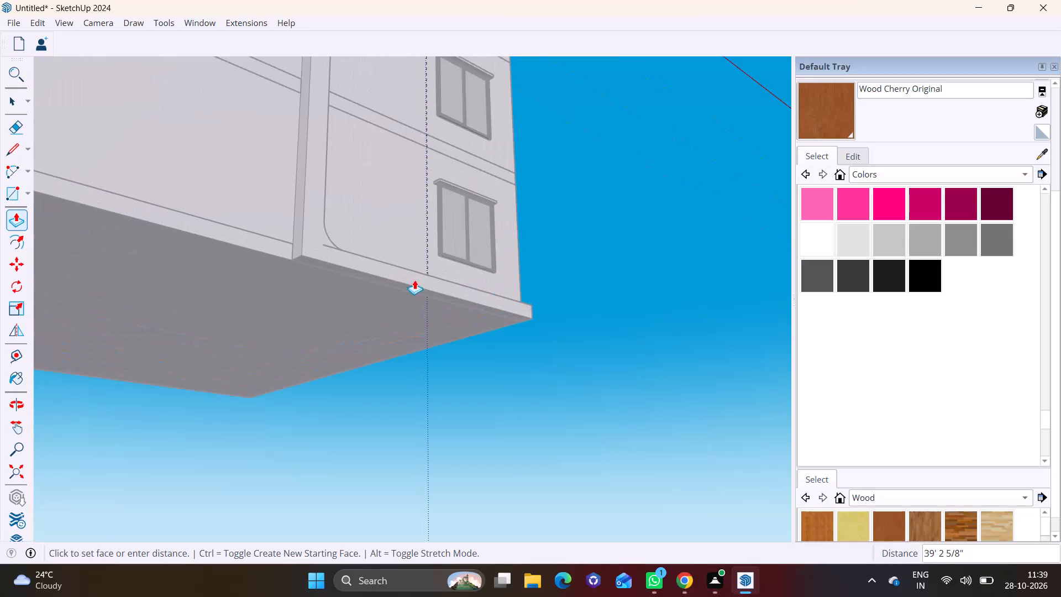
middle_click_drag(429, 248, 422, 296)
scroll(427, 250, "down", 4)
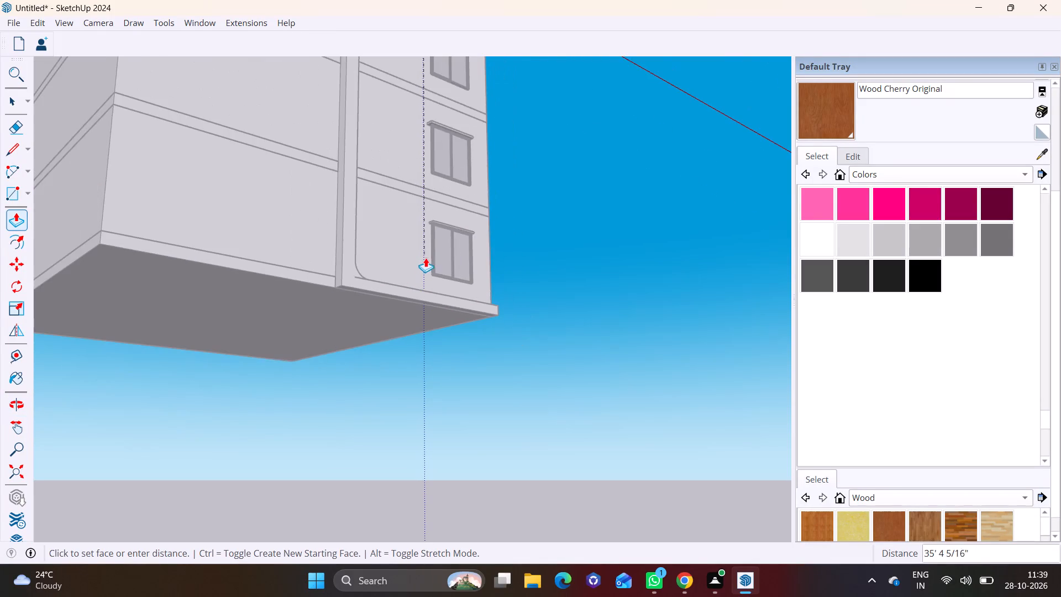
scroll(426, 258, "down", 3)
middle_click_drag(416, 163, 422, 289, "shift")
scroll(422, 289, "down", 1, "shift")
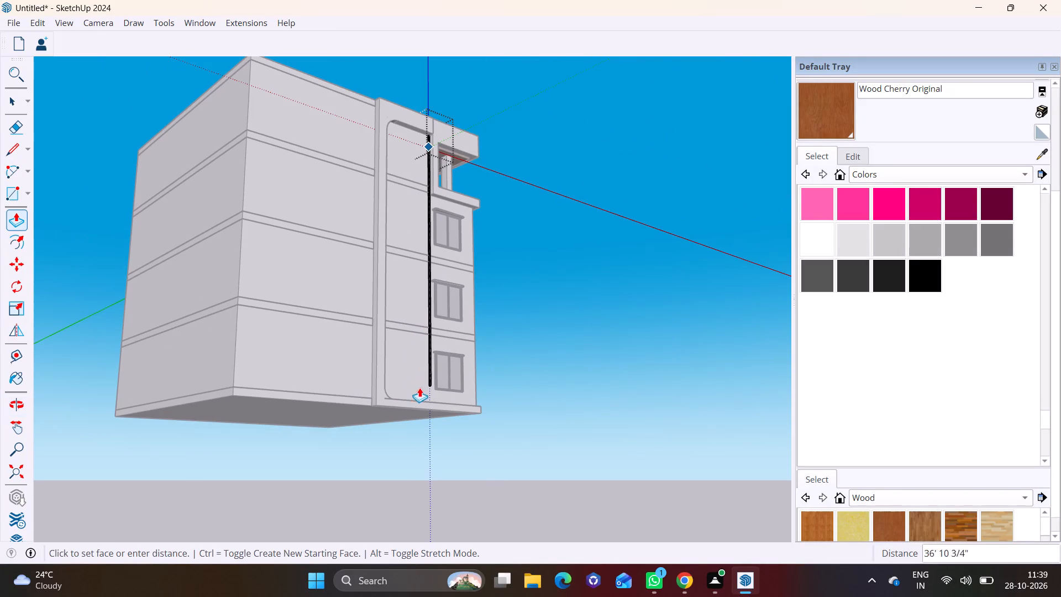
left_click(422, 400)
key("space")
left_click(516, 368)
Open the full-height strip beside the windows and widen it about 1 1/4" along the wall by pulling its side face away from the windows.
scroll(451, 343, "up", 6)
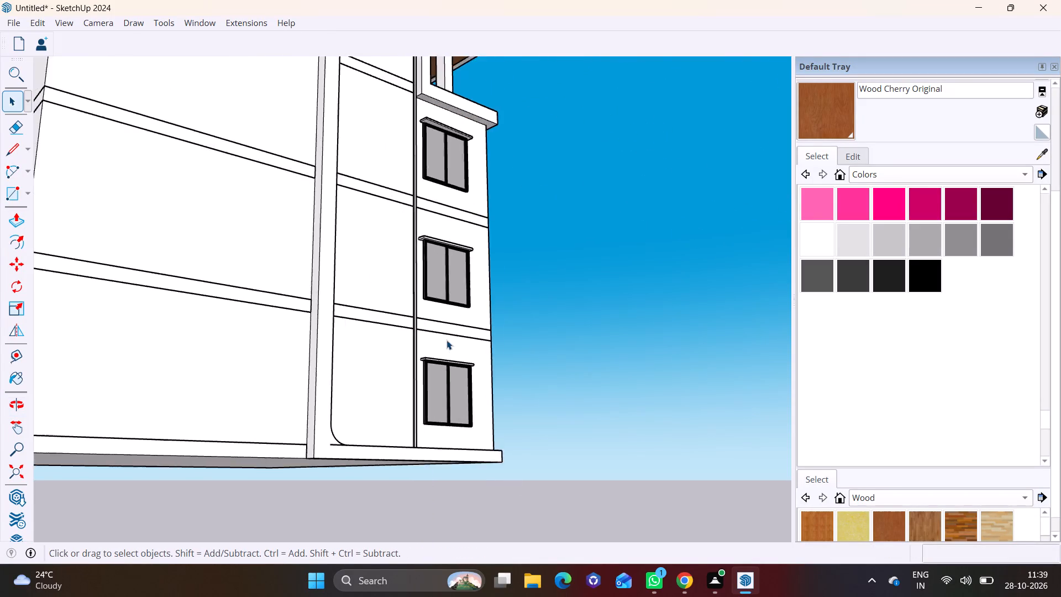
scroll(447, 340, "up", 1)
middle_click_drag(432, 331, 229, 352)
scroll(333, 392, "up", 7)
middle_click_drag(337, 382, 333, 387)
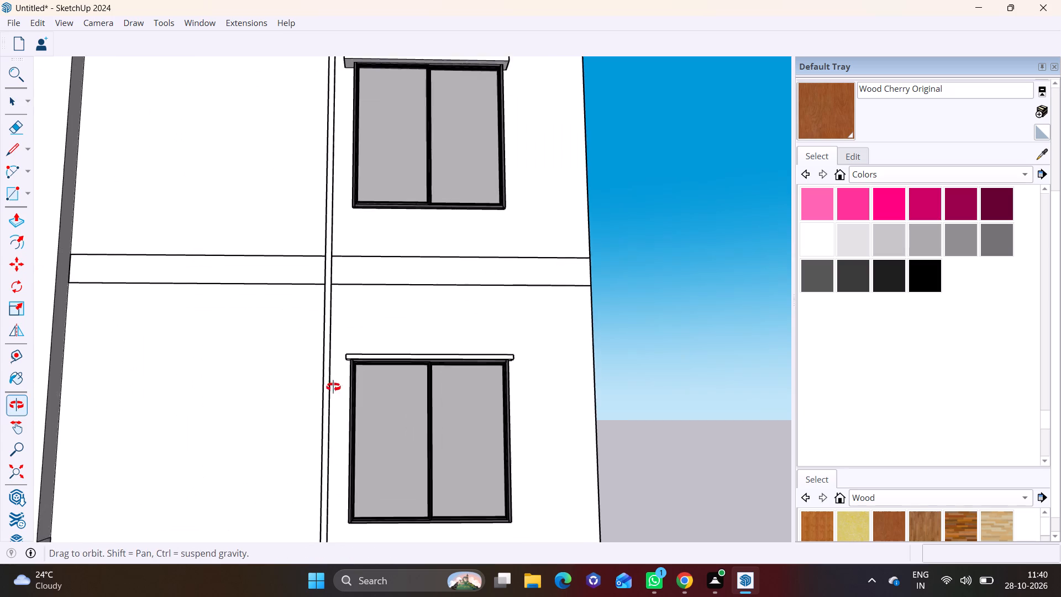
middle_click_drag(333, 387, 315, 469)
scroll(338, 420, "down", 16)
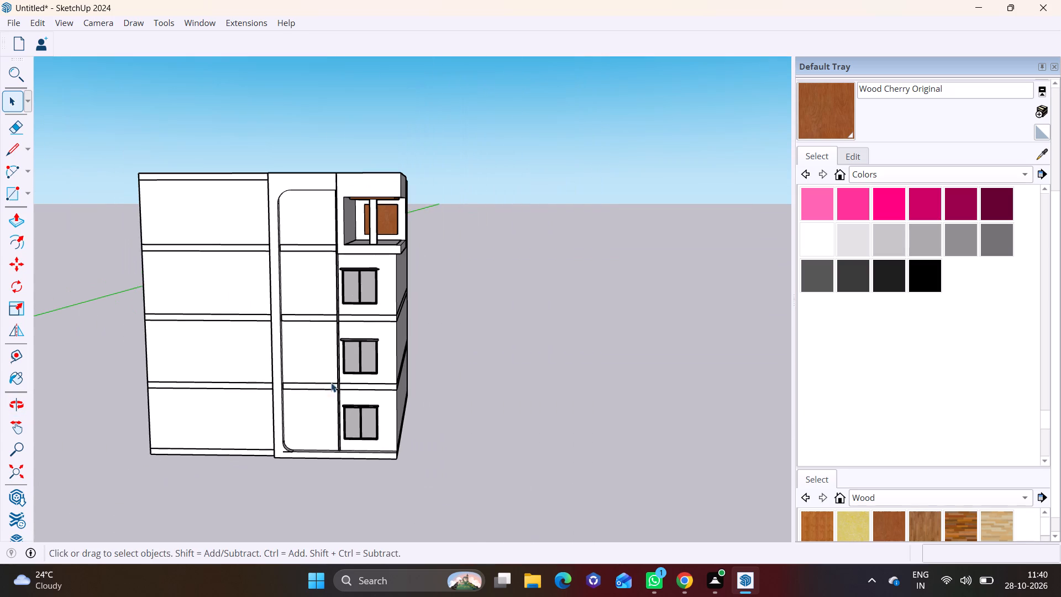
scroll(346, 369, "up", 20)
scroll(346, 369, "up", 5)
middle_click_drag(392, 403, 403, 358)
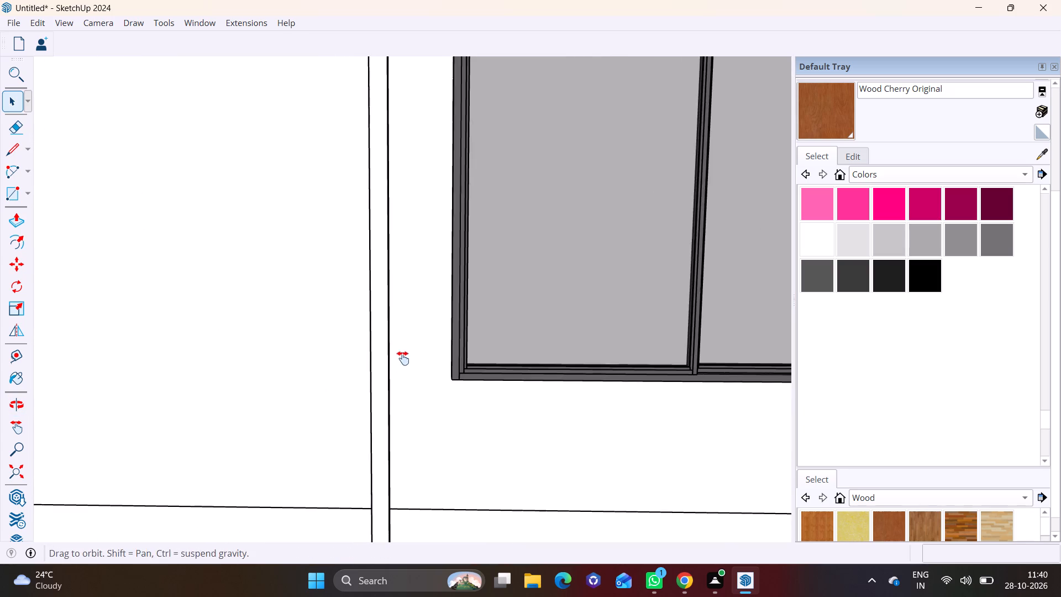
middle_click_drag(403, 358, 403, 332)
middle_click_drag(406, 343, 613, 367)
scroll(363, 364, "up", 4)
triple_click(369, 354)
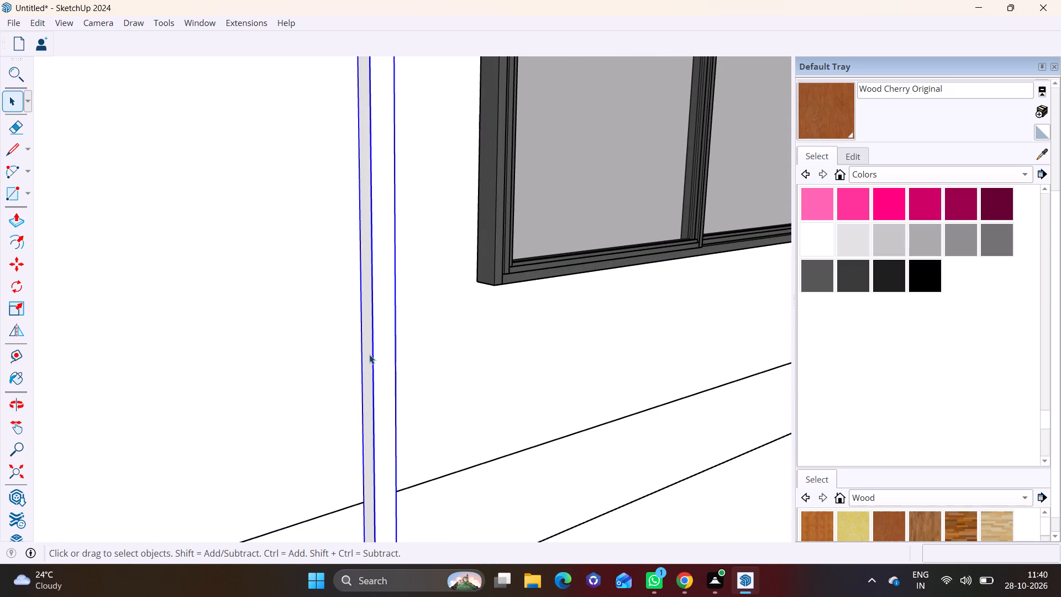
left_click(369, 354)
left_click(369, 349)
left_click(10, 220)
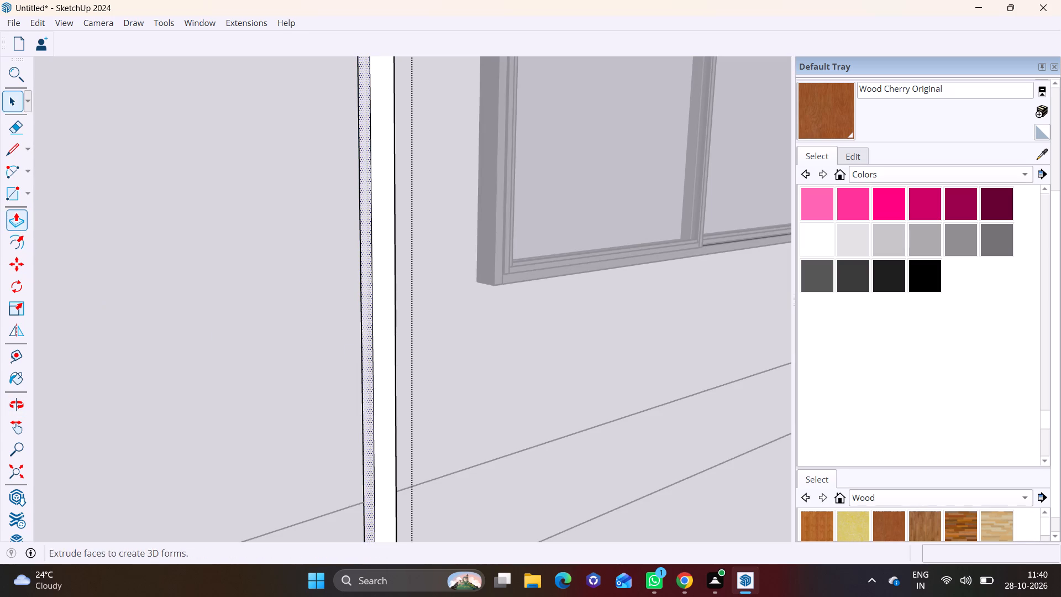
left_click(370, 389)
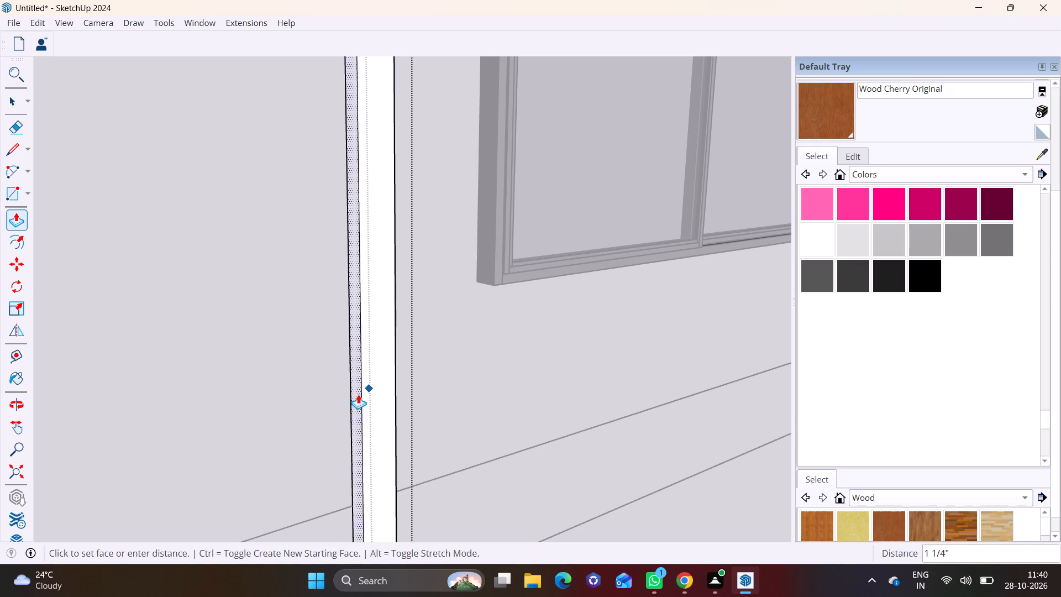
left_click(358, 394)
Pull the strip's front face slightly farther out from the wall and close the strip.
key("space")
left_click(371, 392)
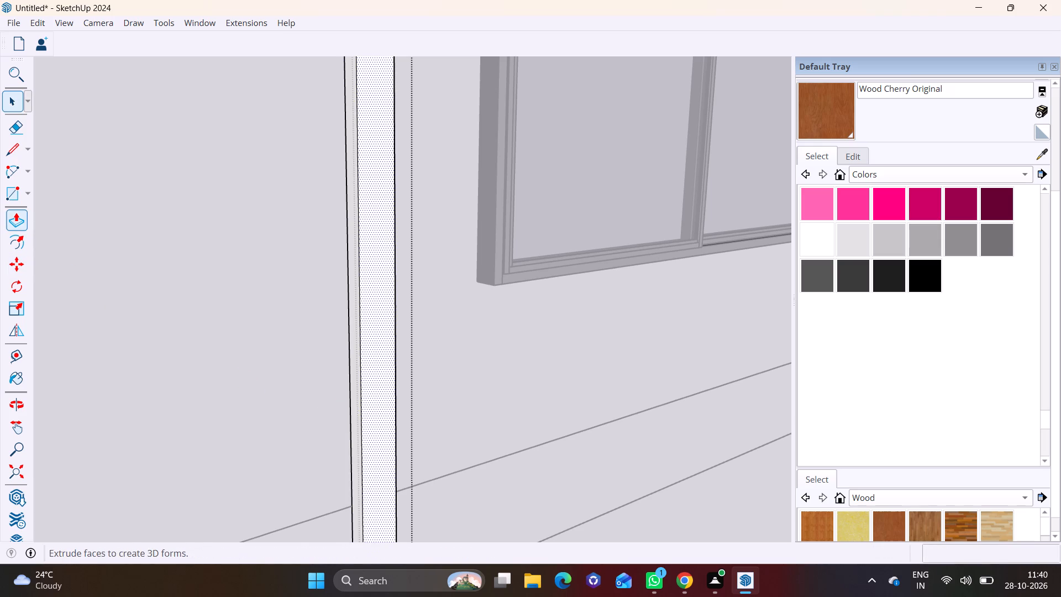
left_click(15, 224)
left_click(372, 377)
left_click(380, 384)
key("space")
scroll(387, 433, "down", 3)
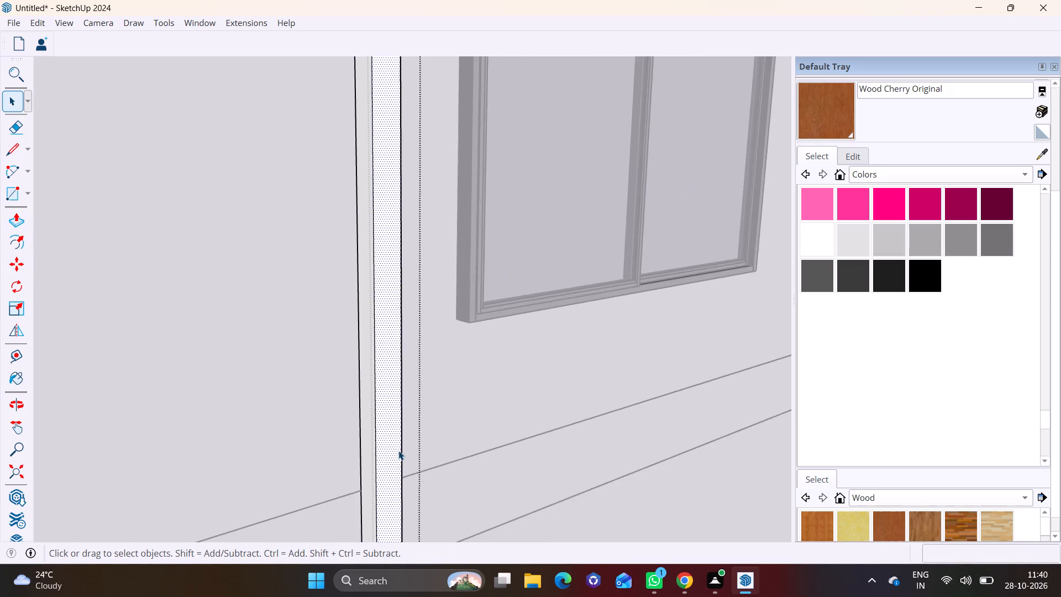
scroll(398, 451, "down", 11)
left_click(700, 436)
Reopen the full-height strip beside the lowest window and pull its front face farther out from the wall.
middle_click_drag(572, 443, 325, 391)
scroll(328, 387, "down", 7)
scroll(355, 431, "down", 4)
middle_click_drag(369, 441, 400, 359, "shift")
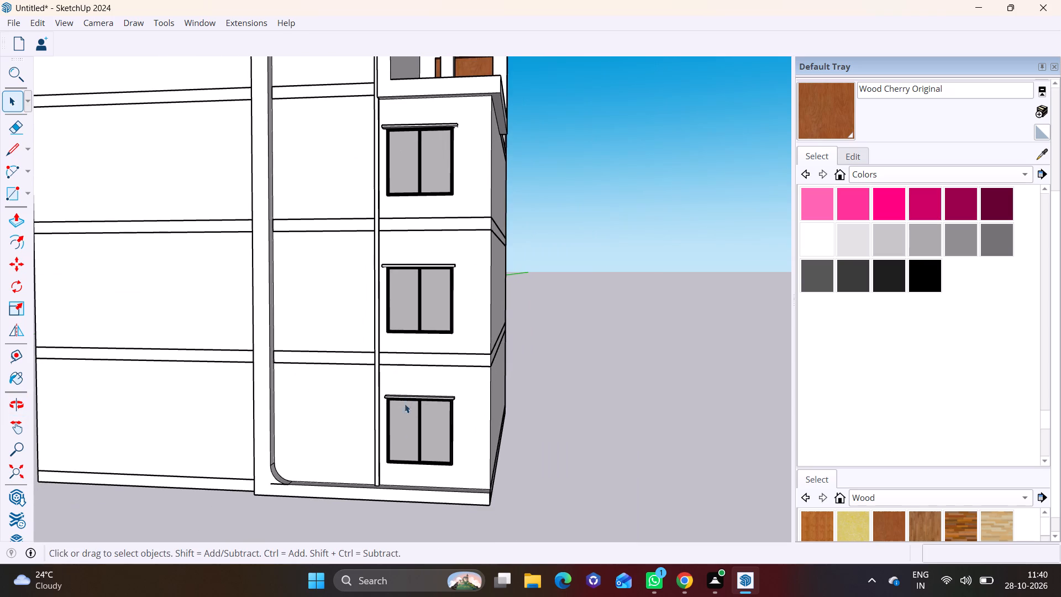
middle_click_drag(373, 432, 378, 406)
scroll(372, 433, "up", 8)
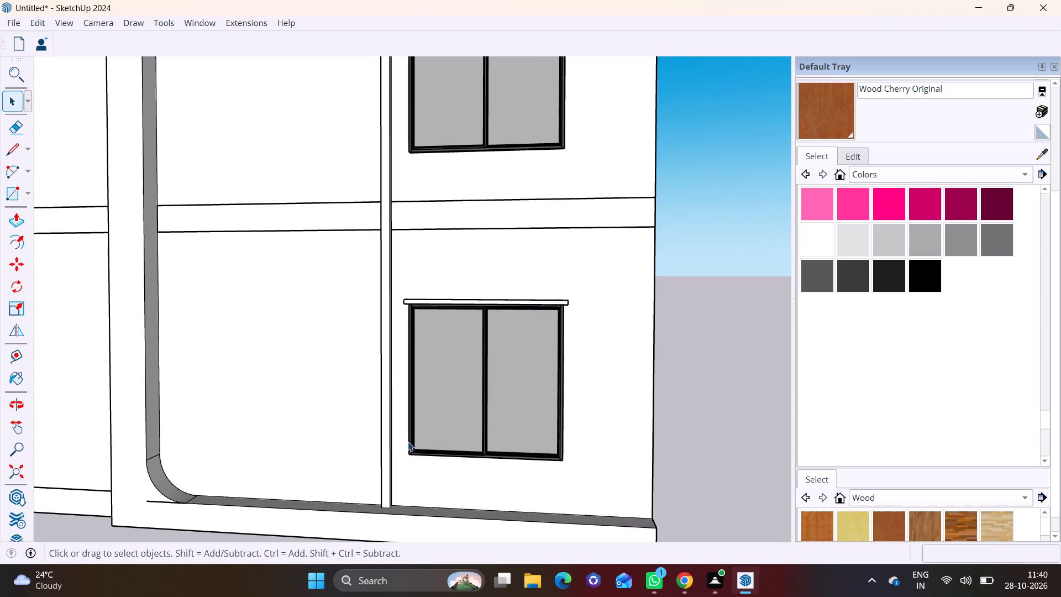
scroll(403, 447, "up", 3)
middle_click_drag(404, 447, 626, 432)
scroll(442, 447, "up", 8)
middle_click_drag(360, 428, 368, 433)
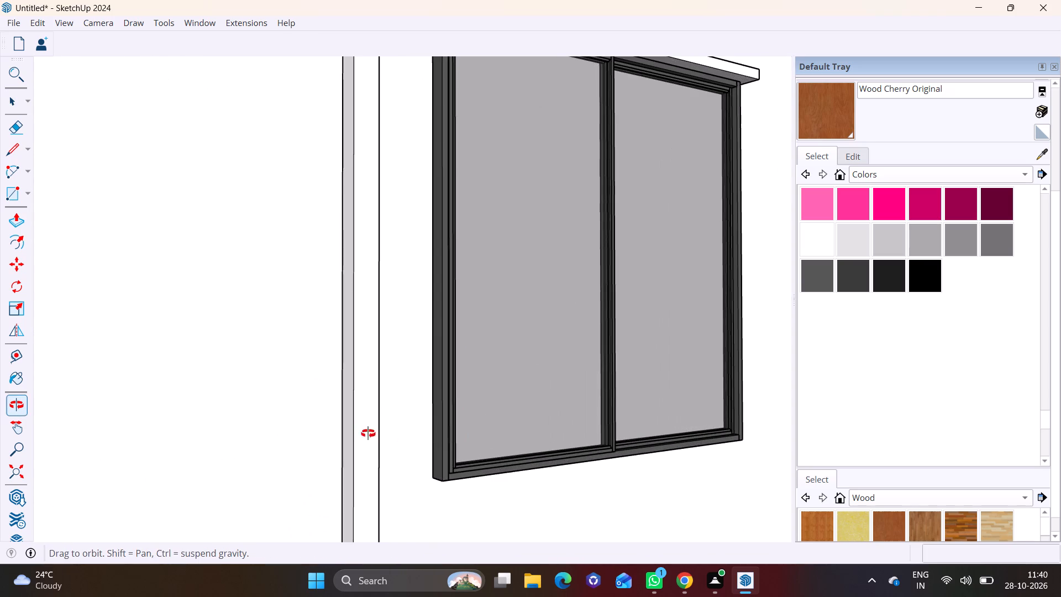
middle_click_drag(368, 433, 427, 455)
triple_click(429, 442)
left_click(429, 423)
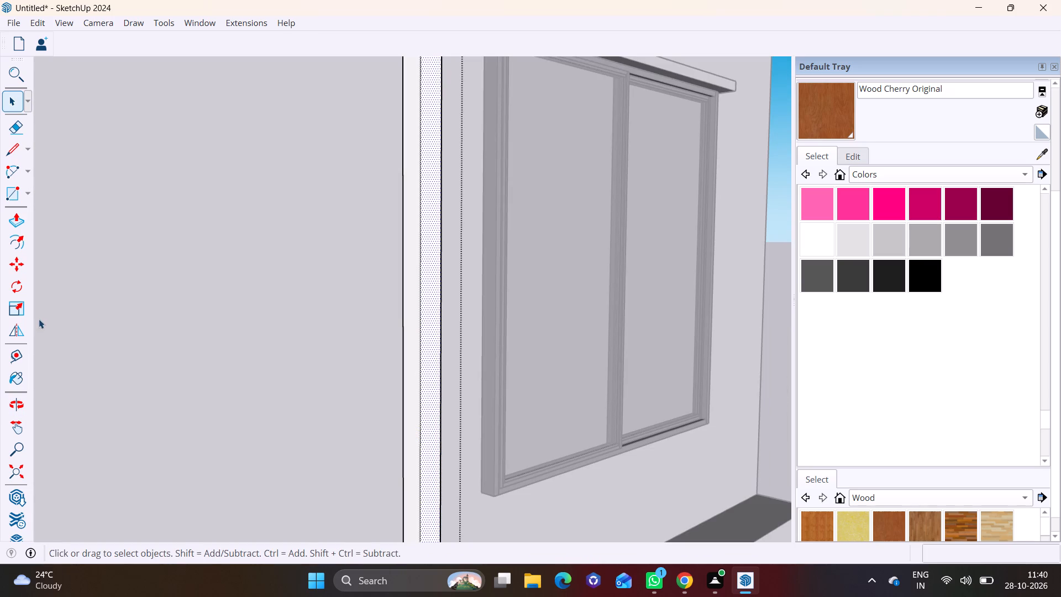
left_click(14, 222)
left_click(427, 425)
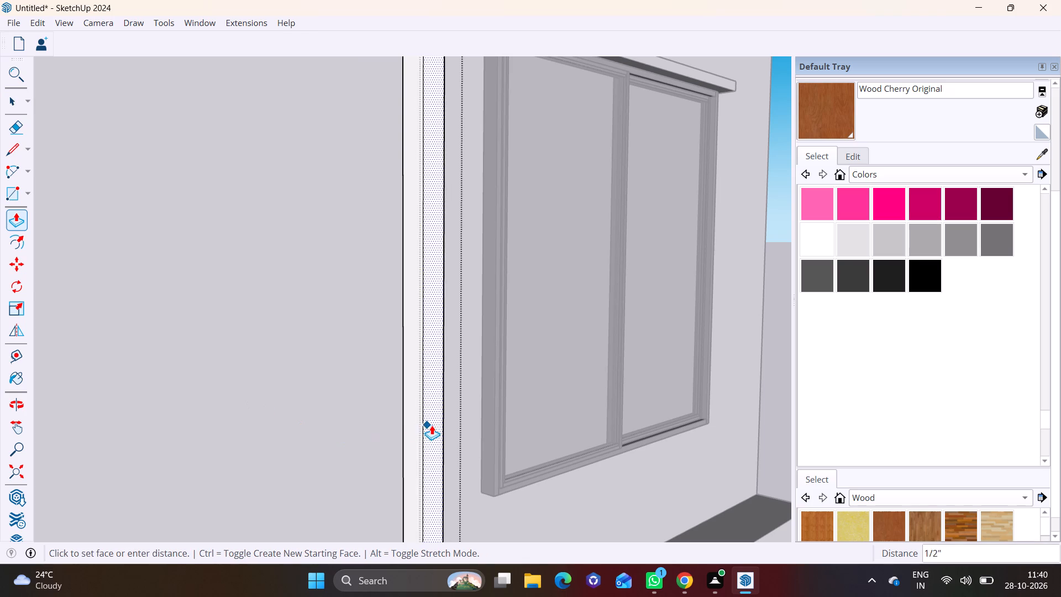
left_click(438, 426)
Widen the strip another 1 3/8" or so along the wall by pulling its side face away from the windows, and close it.
left_click(14, 97)
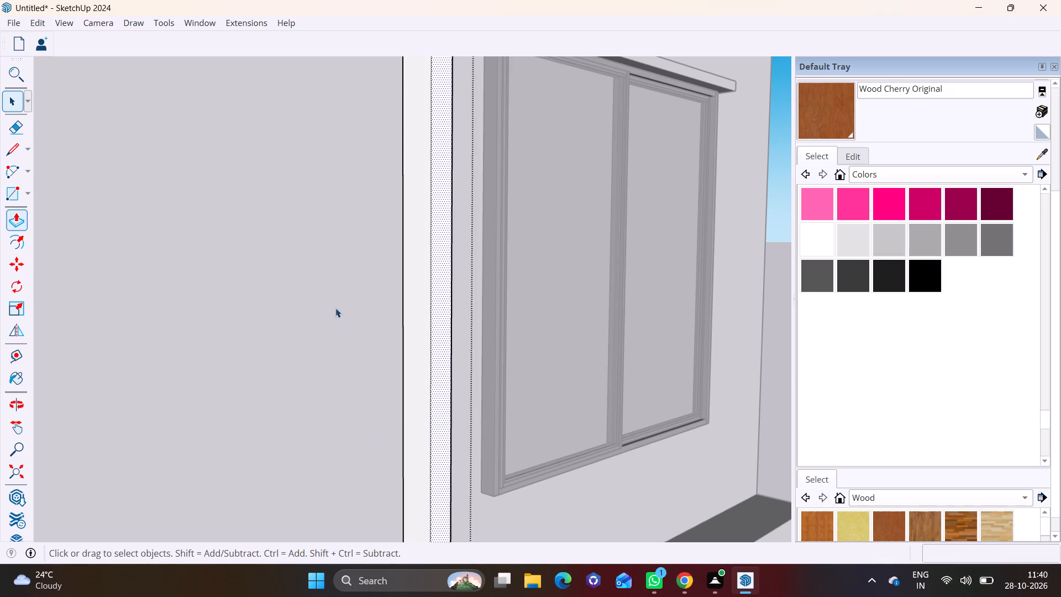
left_click(417, 371)
left_click(20, 215)
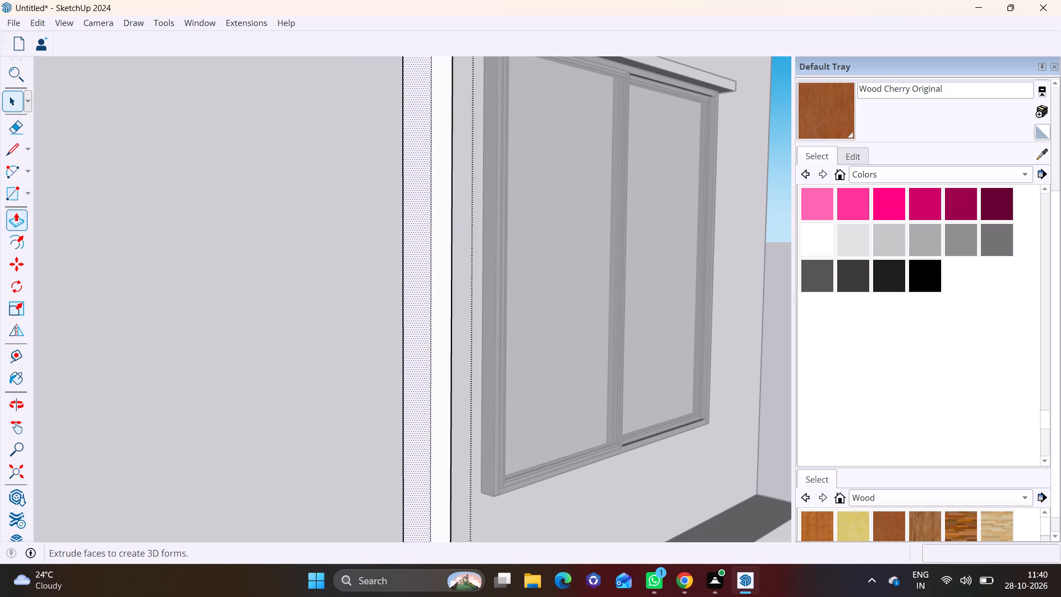
left_click(420, 401)
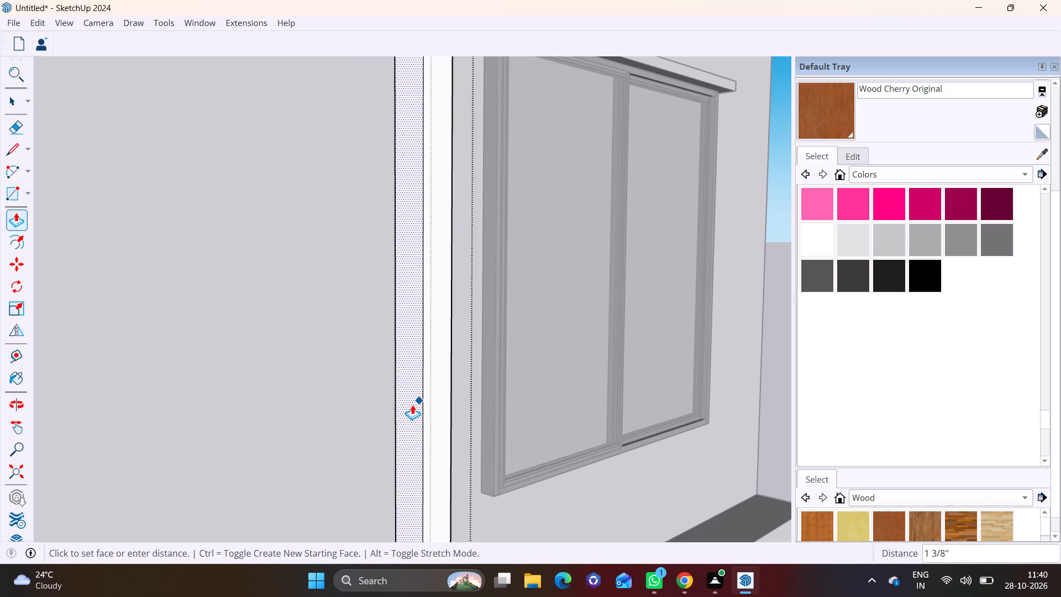
left_click(412, 405)
scroll(342, 417, "down", 11)
key("space")
left_click(592, 472)
Copy the full-height strip 6 1/16" along the wall from its base corner, away from the windows.
scroll(522, 458, "down", 1)
middle_click_drag(507, 458, 398, 464)
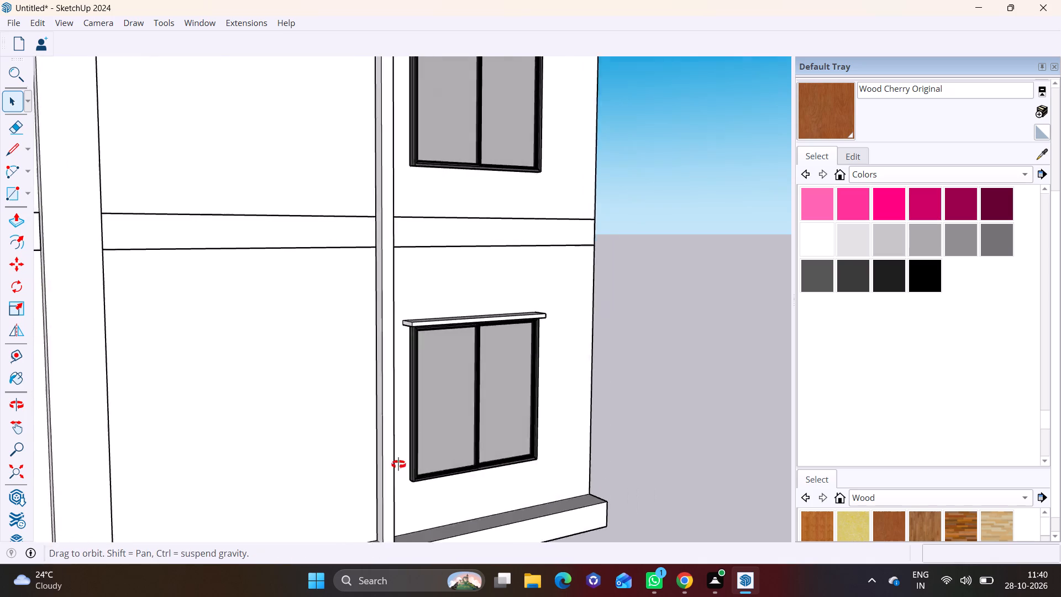
middle_click_drag(398, 464, 279, 461)
middle_click_drag(365, 475, 398, 383, "shift")
scroll(377, 446, "up", 6)
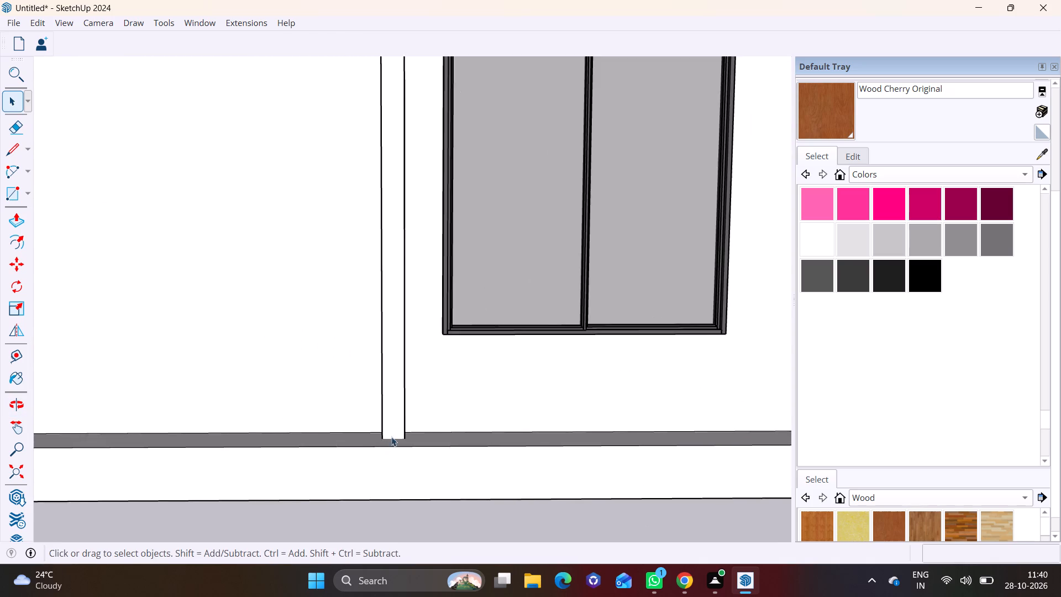
middle_click_drag(391, 437, 451, 427)
left_click(392, 415)
scroll(392, 415, "up", 5)
key("m")
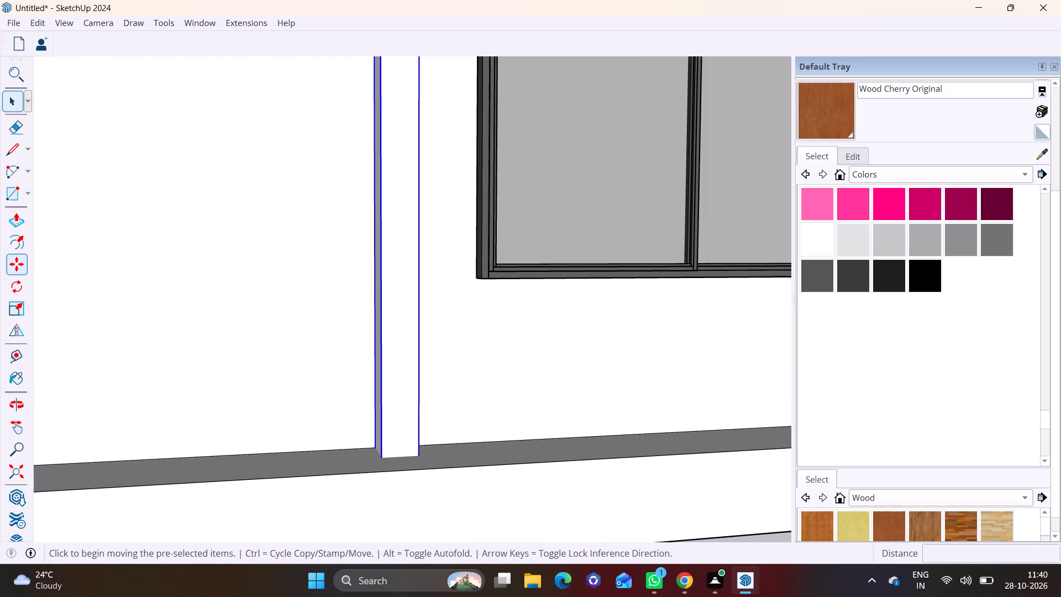
left_click(372, 445)
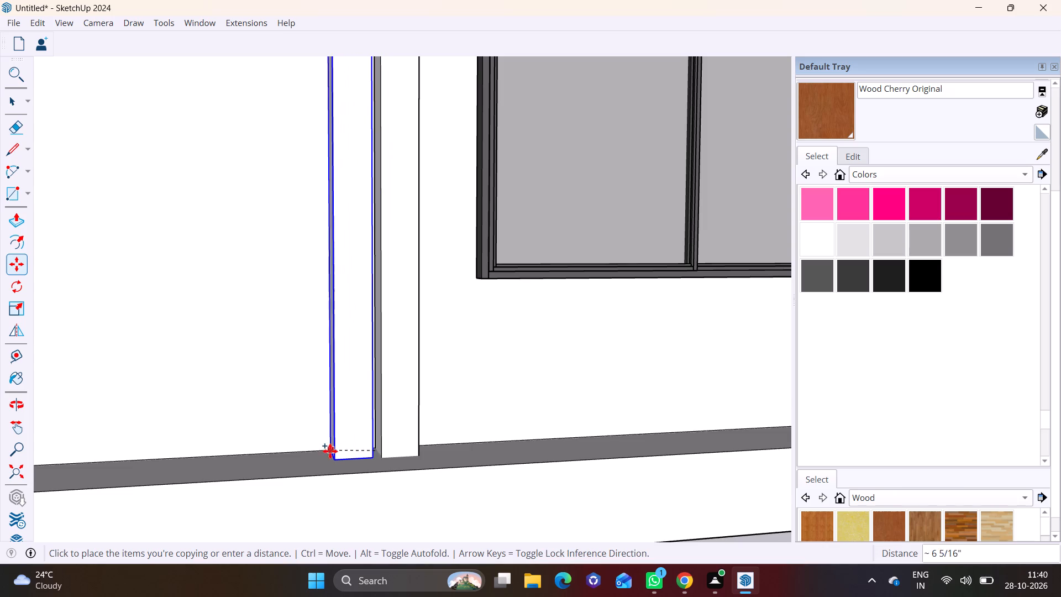
left_click(332, 454)
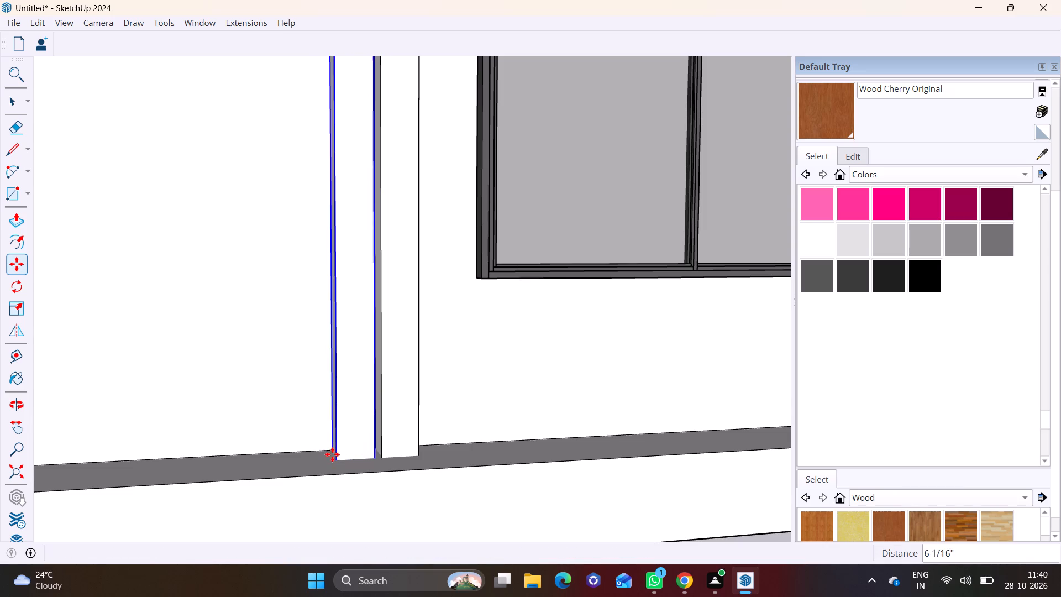
Add two more strip copies in sequence toward the rounded frame, offset about 5 3/4" and 5 13/16", leaving narrow gaps.
middle_click_drag(335, 454, 209, 415)
middle_click_drag(310, 470, 307, 507)
scroll(339, 441, "up", 9)
middle_click_drag(349, 442, 465, 443, "shift")
middle_click_drag(491, 449, 550, 471)
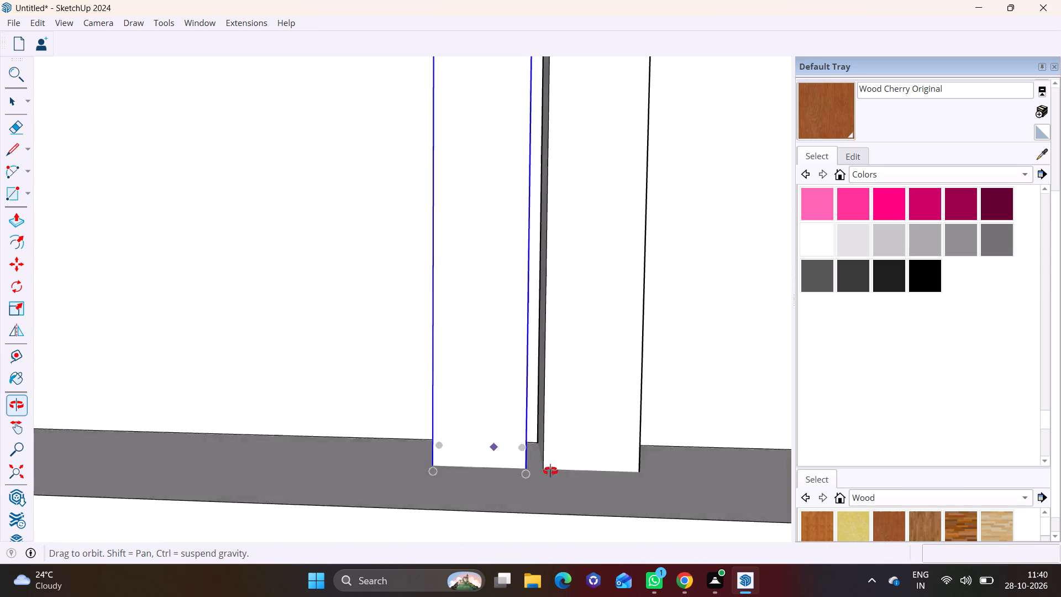
middle_click_drag(550, 471, 616, 475)
left_click(419, 432)
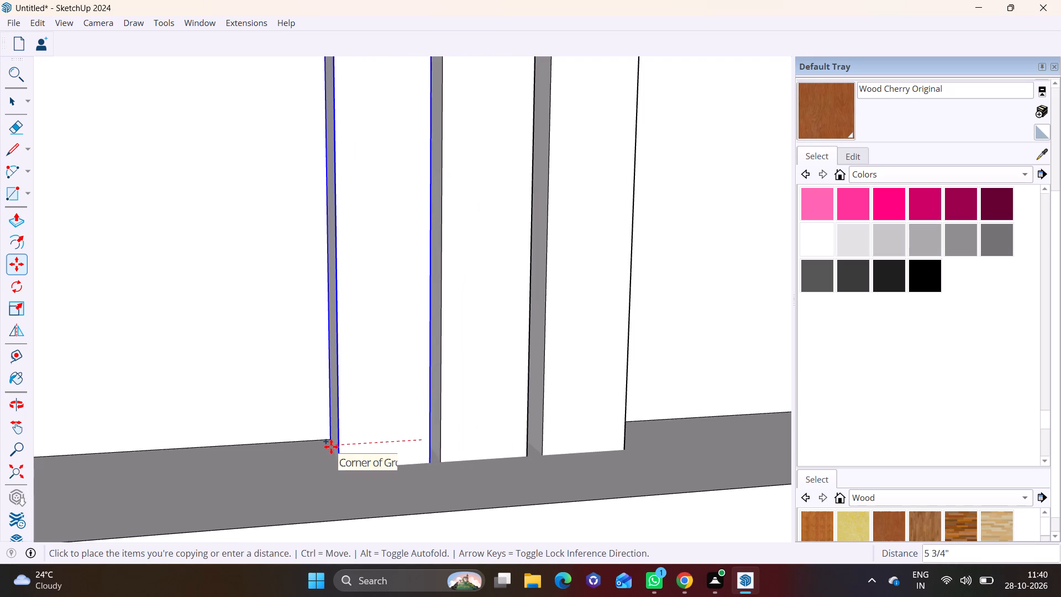
left_click(331, 447)
left_click(330, 439)
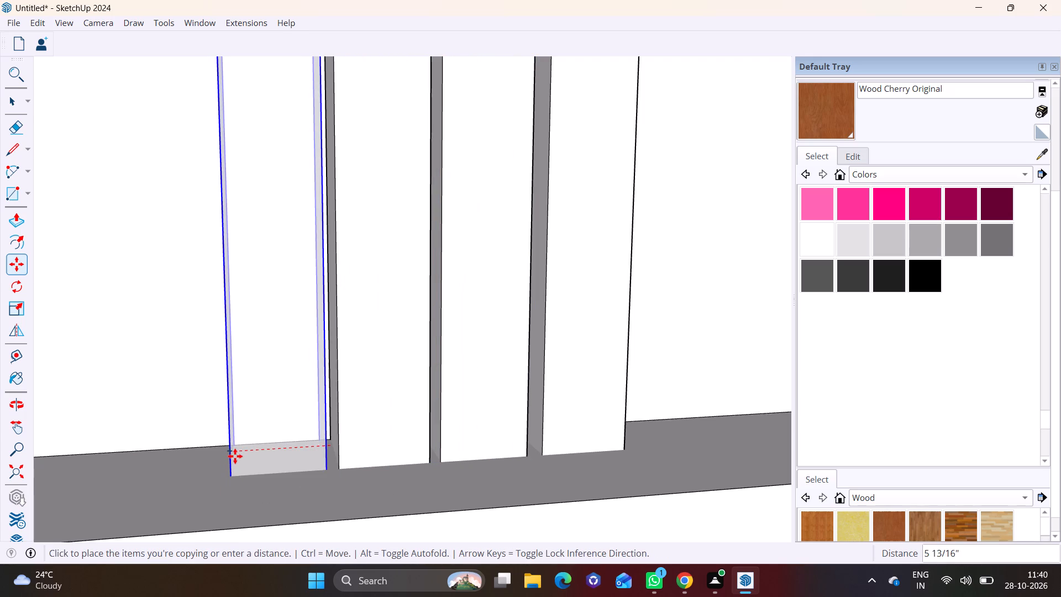
left_click(238, 457)
Continue the row of strips with two further copies along the wall, offset 5 11/16" and about 5 3/4".
scroll(250, 453, "down", 14)
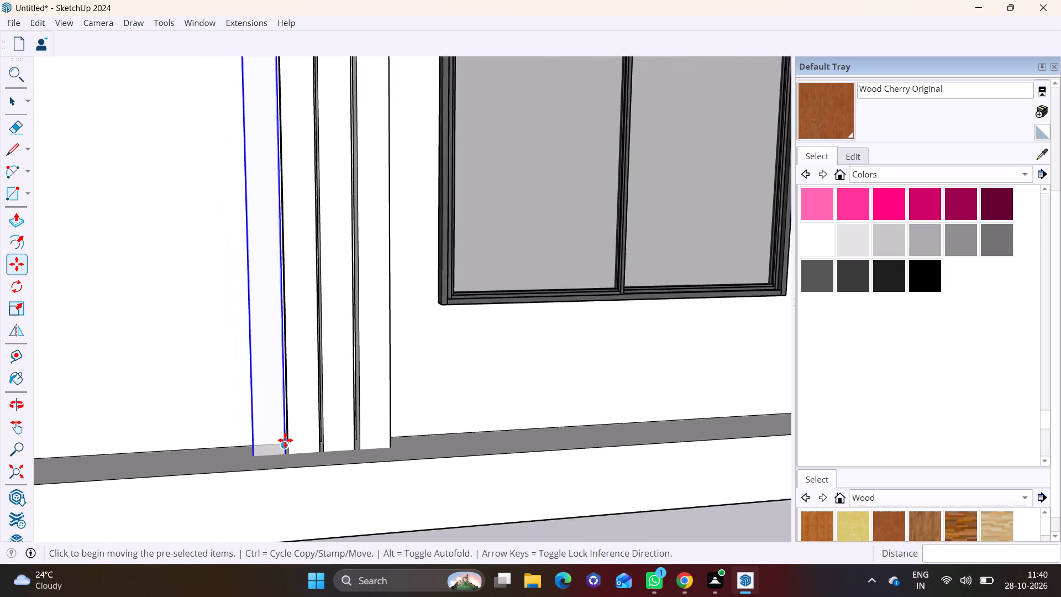
scroll(285, 440, "down", 2)
middle_click_drag(328, 420, 539, 419, "shift")
scroll(474, 469, "up", 6)
middle_click_drag(488, 459, 398, 471)
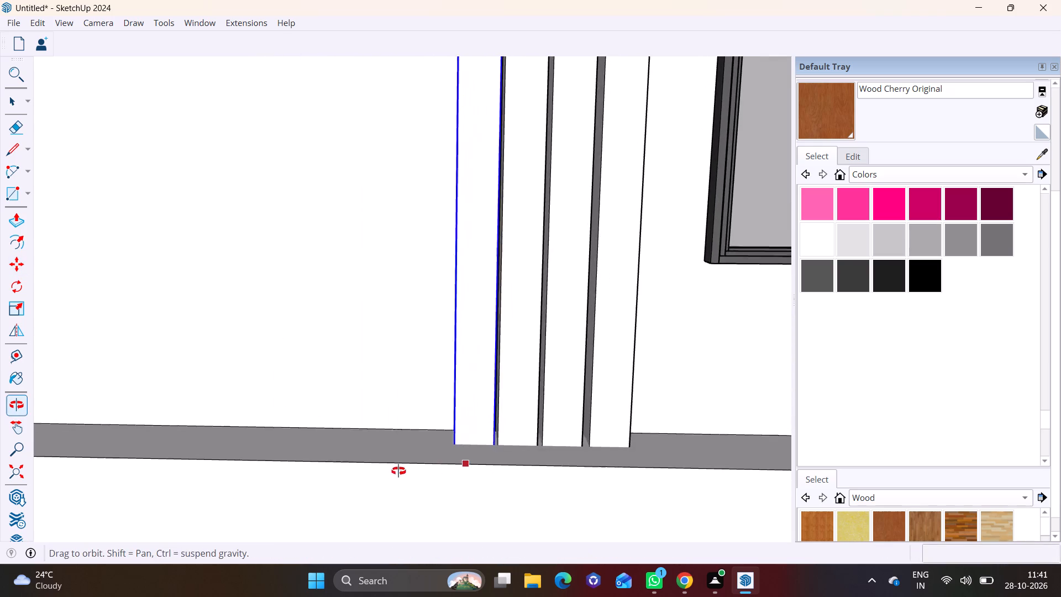
middle_click_drag(398, 471, 386, 468)
scroll(529, 437, "up", 6)
left_click(469, 430)
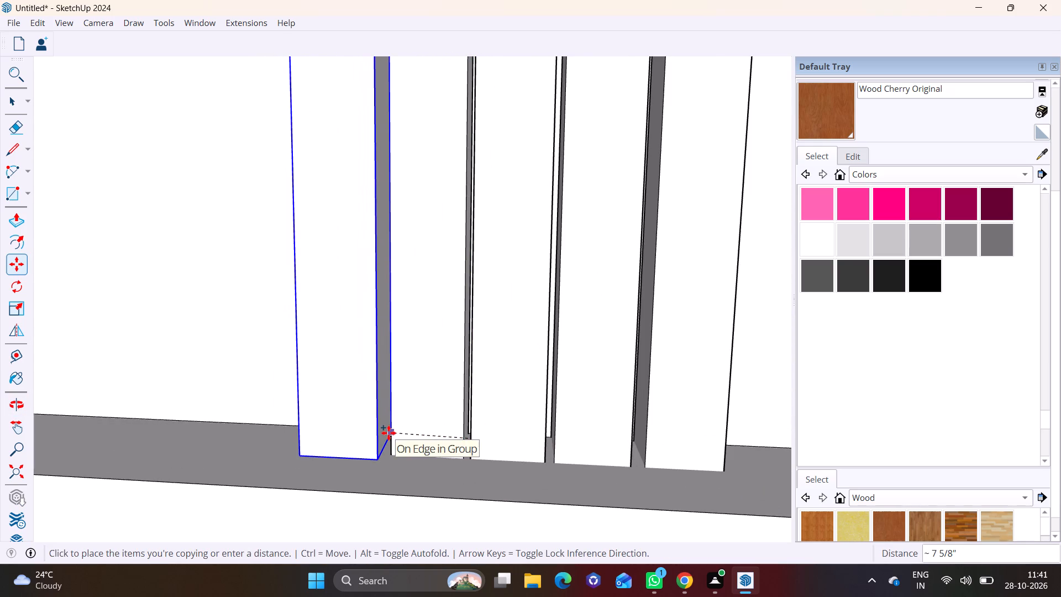
middle_click_drag(389, 433, 528, 435)
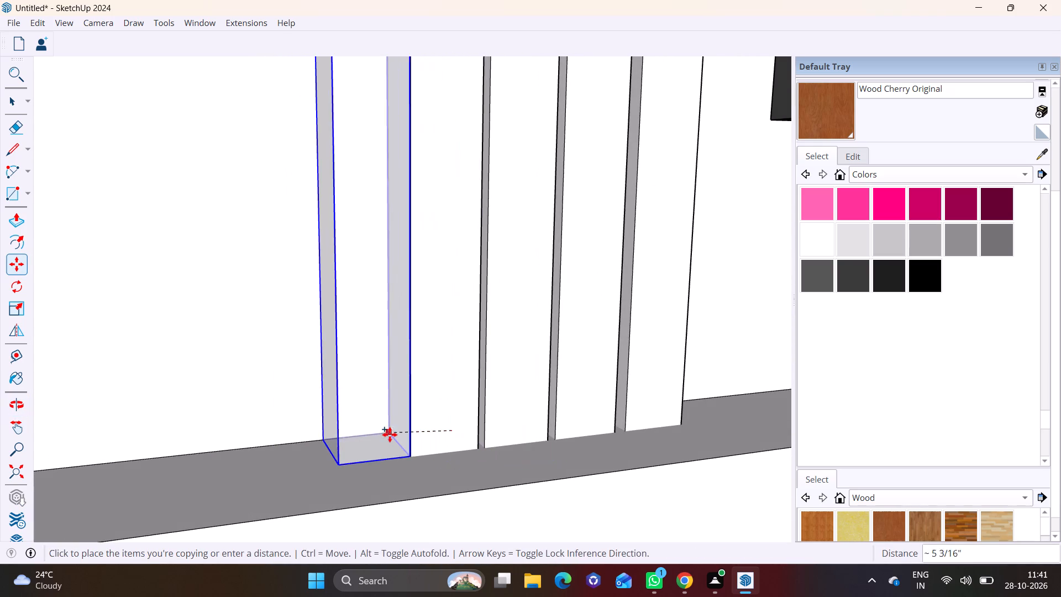
left_click(384, 439)
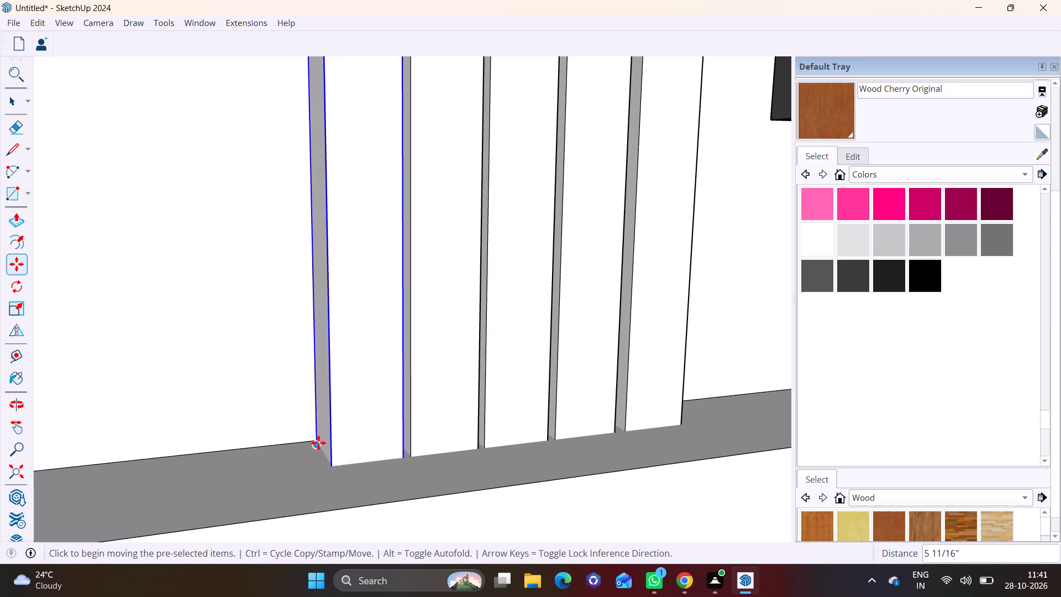
left_click(316, 443)
left_click(239, 453)
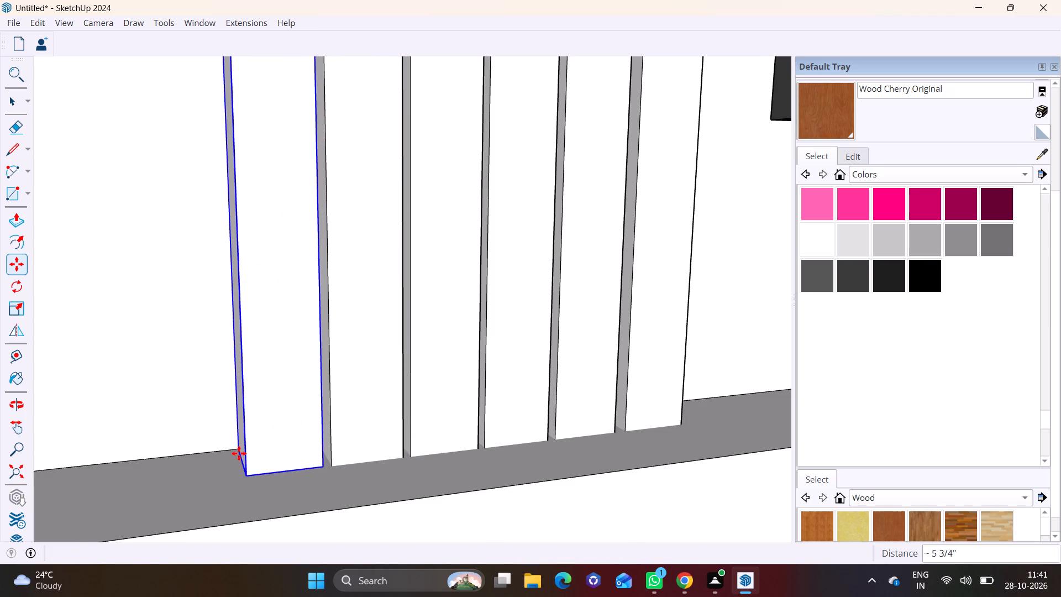
Add three more strip copies toward the rounded frame, offset about 5 11/16", 5 9/16" and 5 7/8" in turn.
scroll(239, 453, "down", 3)
middle_click_drag(240, 452, 527, 407, "shift")
left_click(517, 406)
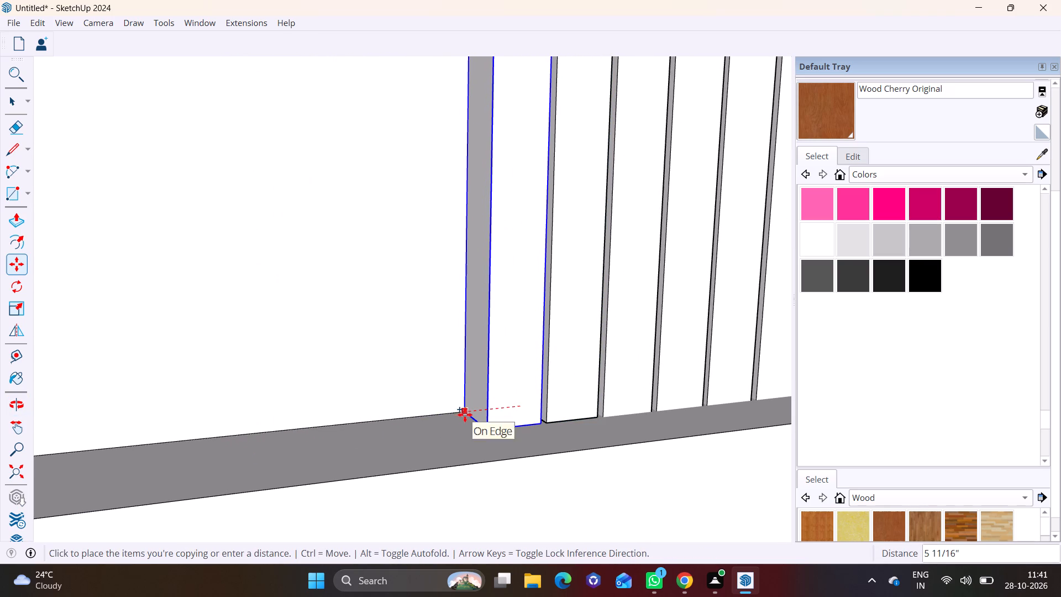
left_click(465, 415)
left_click(463, 410)
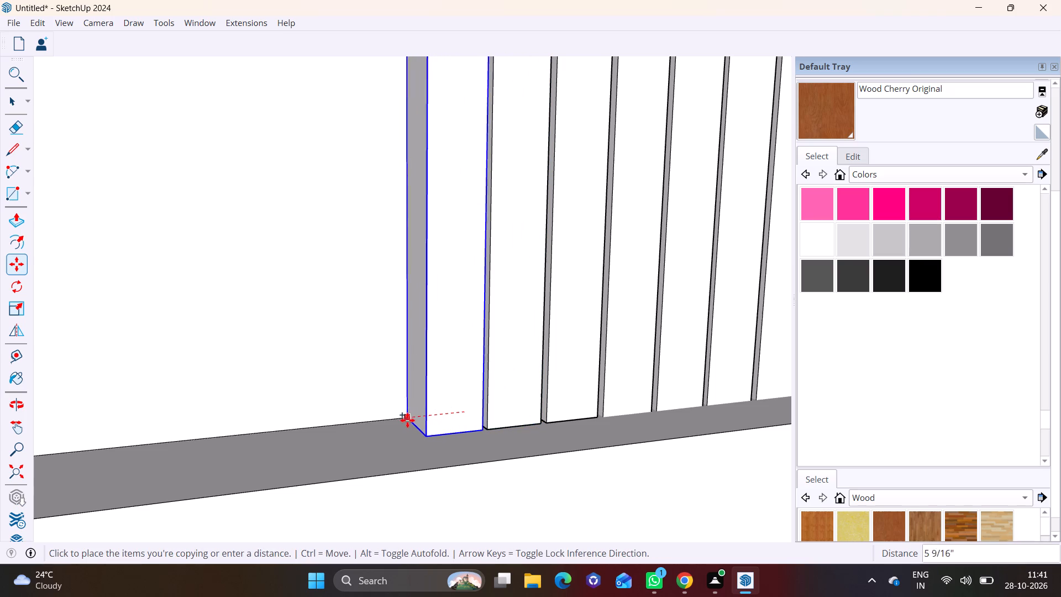
left_click(405, 420)
left_click(403, 415)
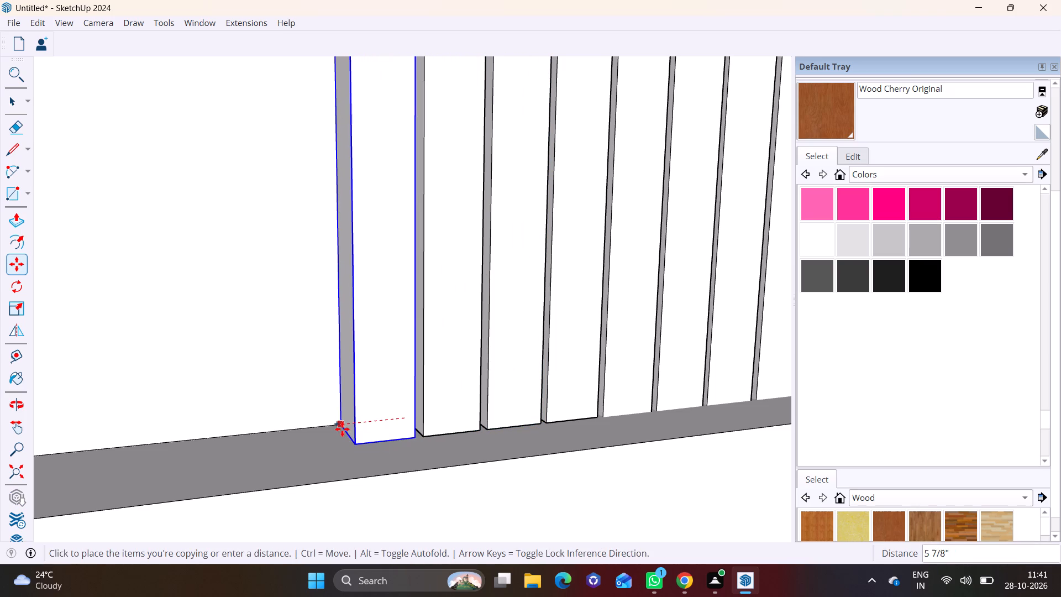
left_click(342, 429)
Add two more full-height strip copies toward the rounded frame, offset about 5 15/16" and 6 1/16" in turn.
scroll(342, 429, "down", 2)
middle_click_drag(342, 429, 449, 407, "shift")
left_click(449, 407)
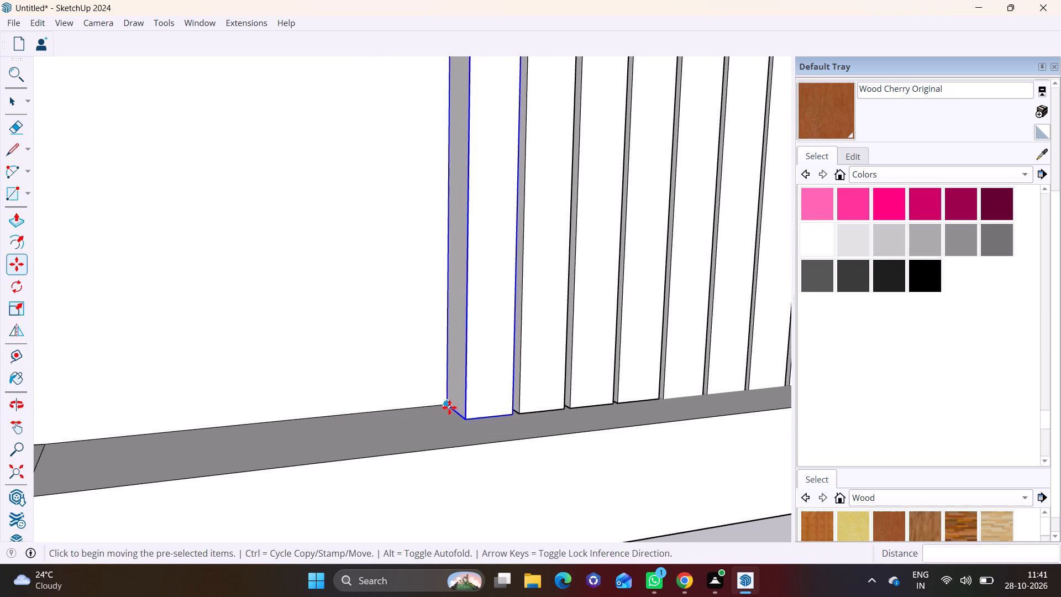
left_click(394, 416)
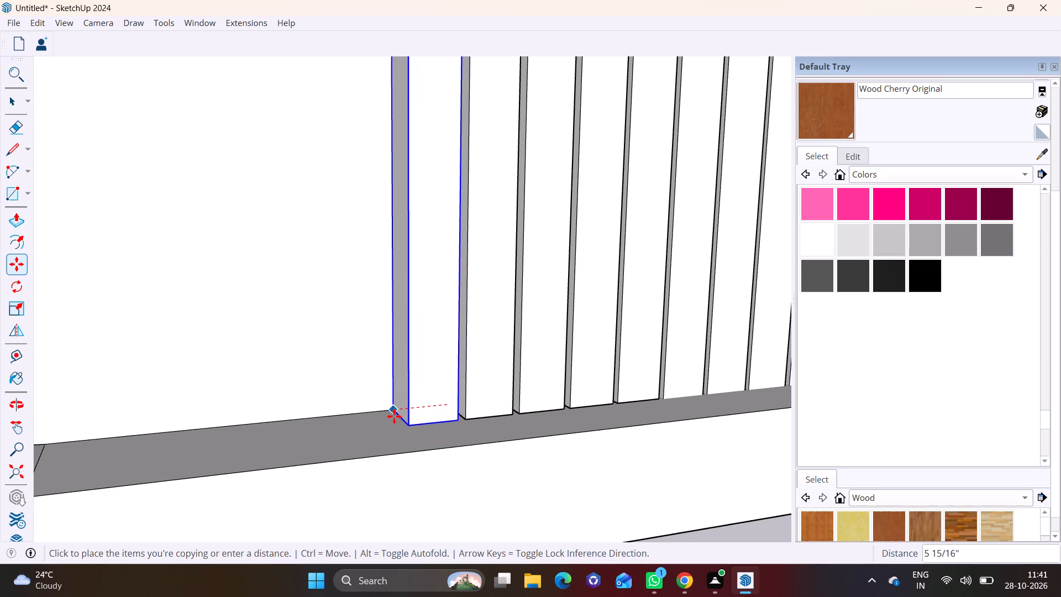
left_click(388, 407)
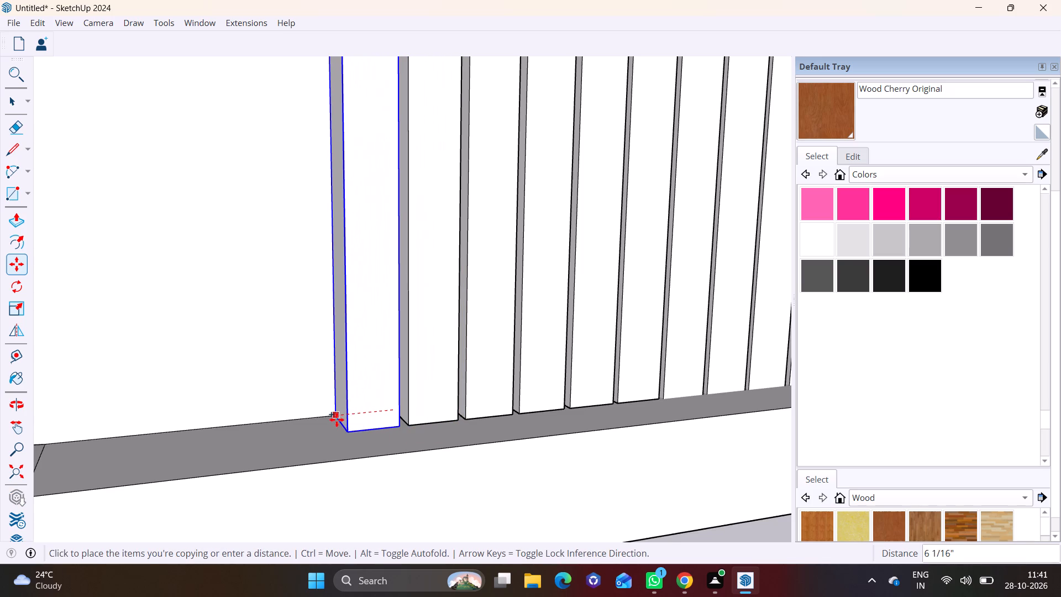
left_click(337, 420)
Continue the row with three further strip copies toward the rounded frame, the first two offset about 5 7/8" and 5 3/4".
left_click(337, 413)
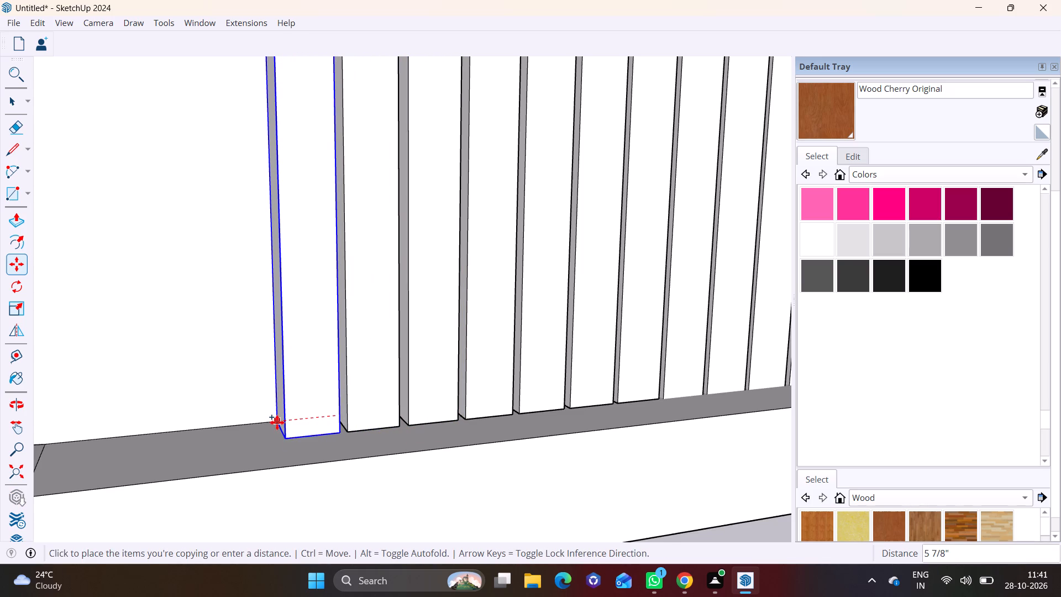
left_click(277, 422)
left_click(275, 421)
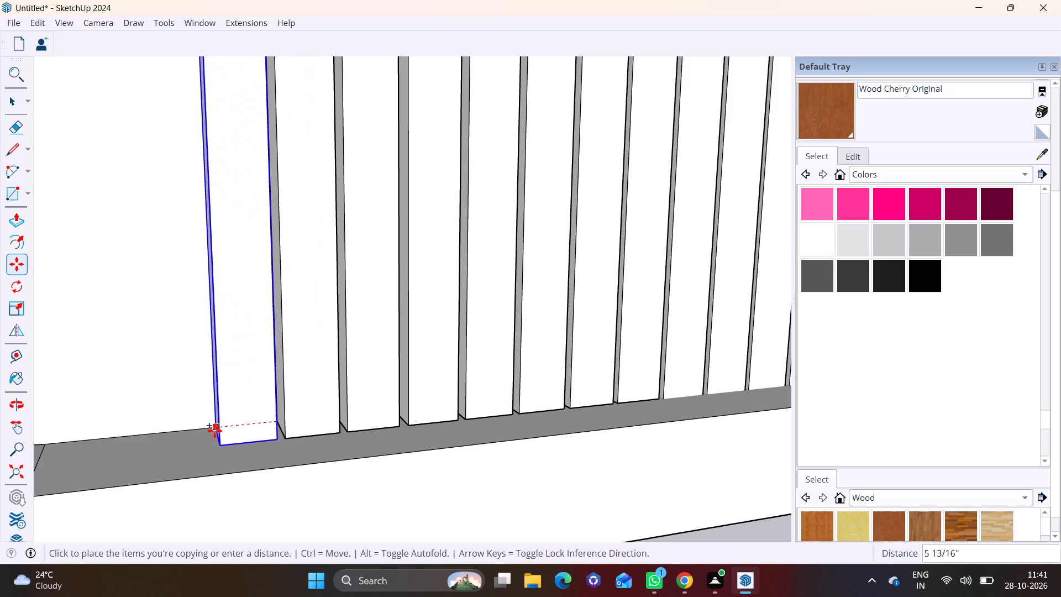
left_click(217, 432)
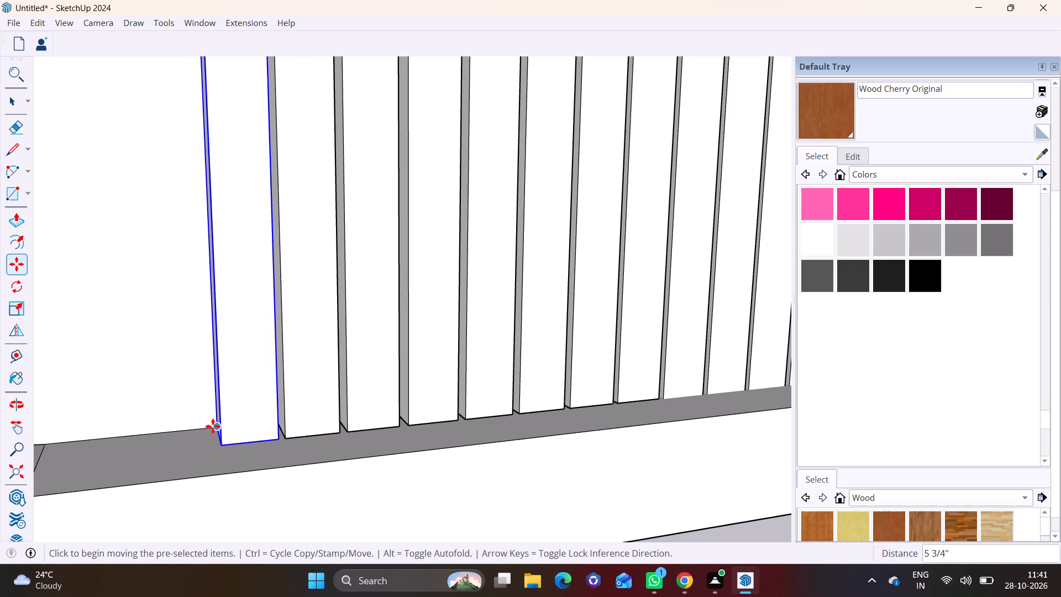
left_click(213, 426)
left_click(154, 434)
Add two strip copies up to the start of the frame's rounded bottom corner, offset 6" and about 5 11/16".
scroll(191, 428, "down", 2)
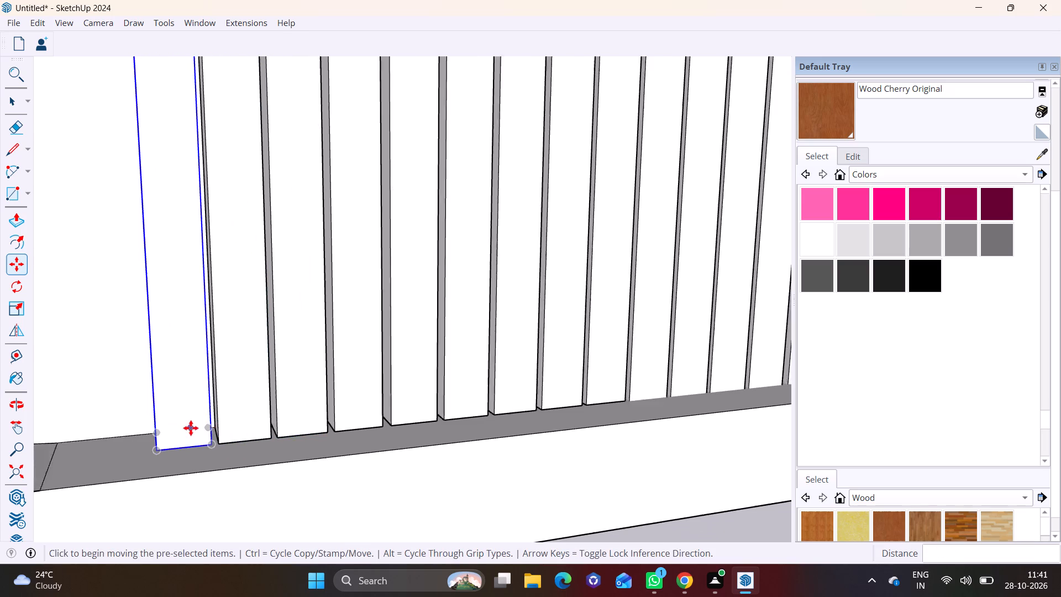
middle_click_drag(227, 427, 460, 435, "shift")
left_click(380, 441)
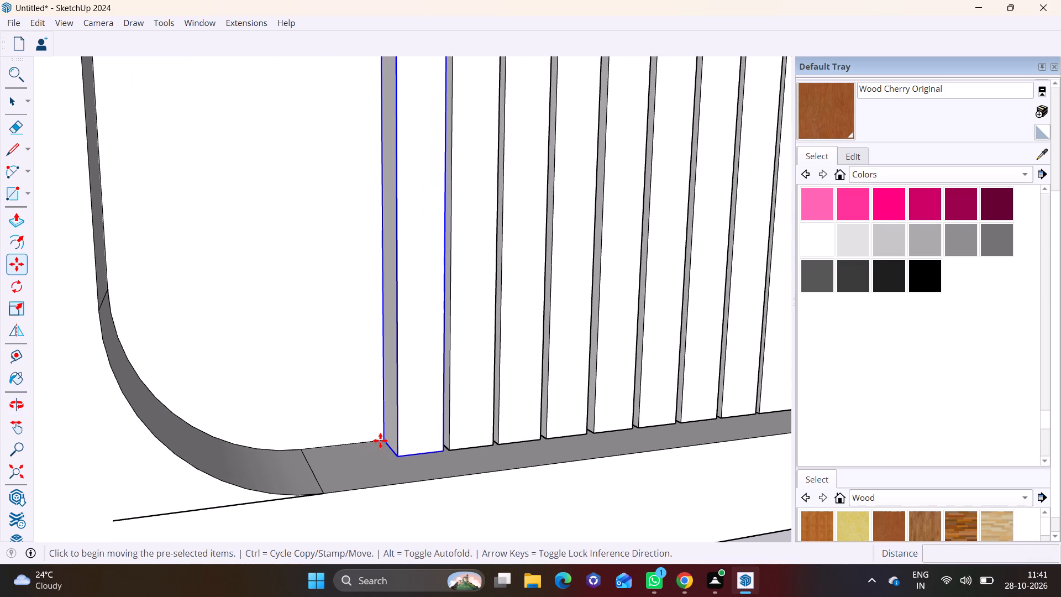
left_click(332, 446)
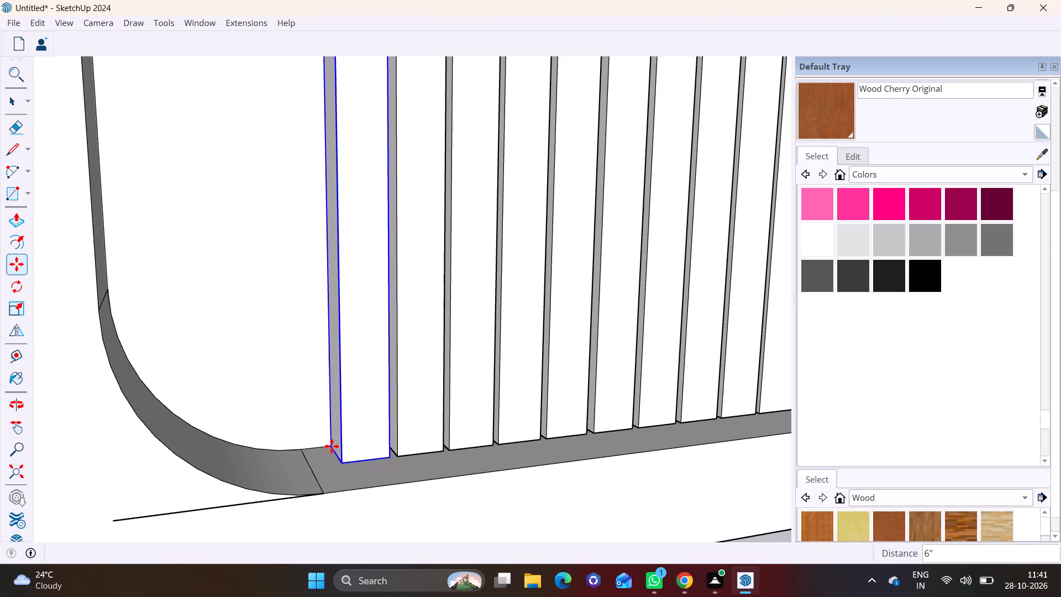
left_click(332, 446)
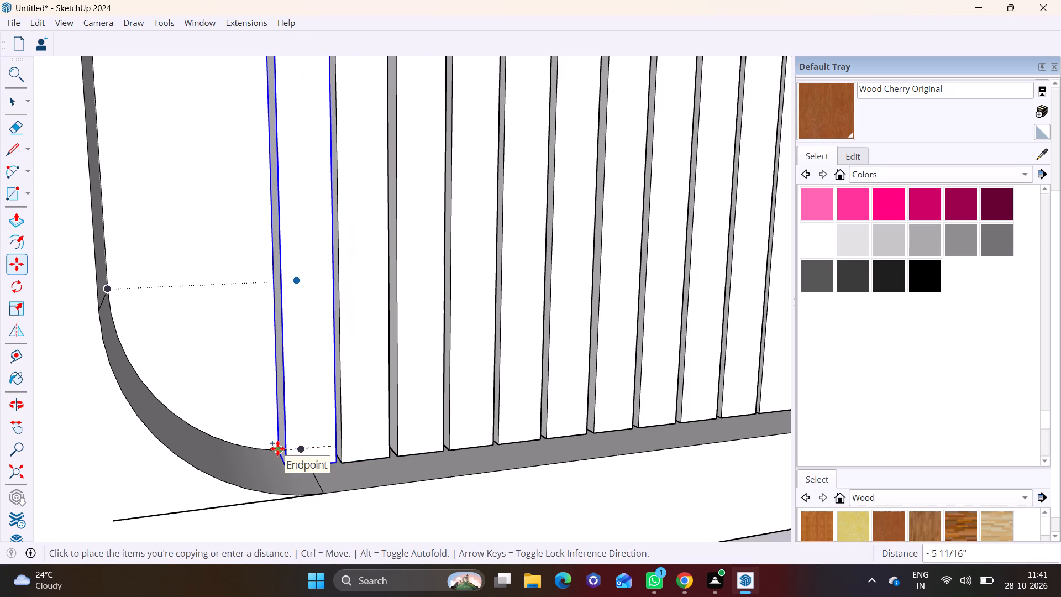
left_click(276, 449)
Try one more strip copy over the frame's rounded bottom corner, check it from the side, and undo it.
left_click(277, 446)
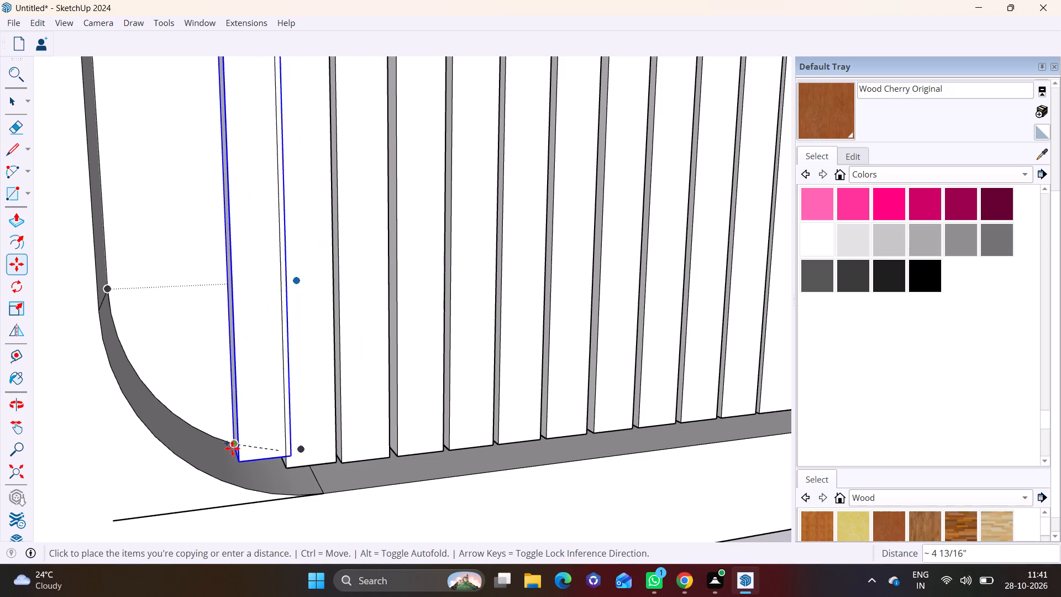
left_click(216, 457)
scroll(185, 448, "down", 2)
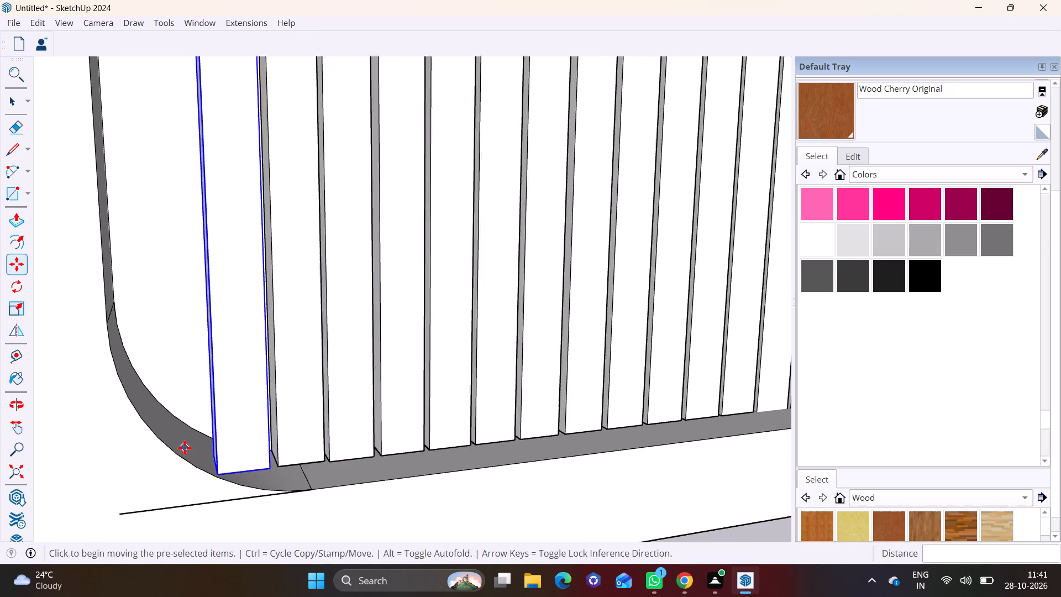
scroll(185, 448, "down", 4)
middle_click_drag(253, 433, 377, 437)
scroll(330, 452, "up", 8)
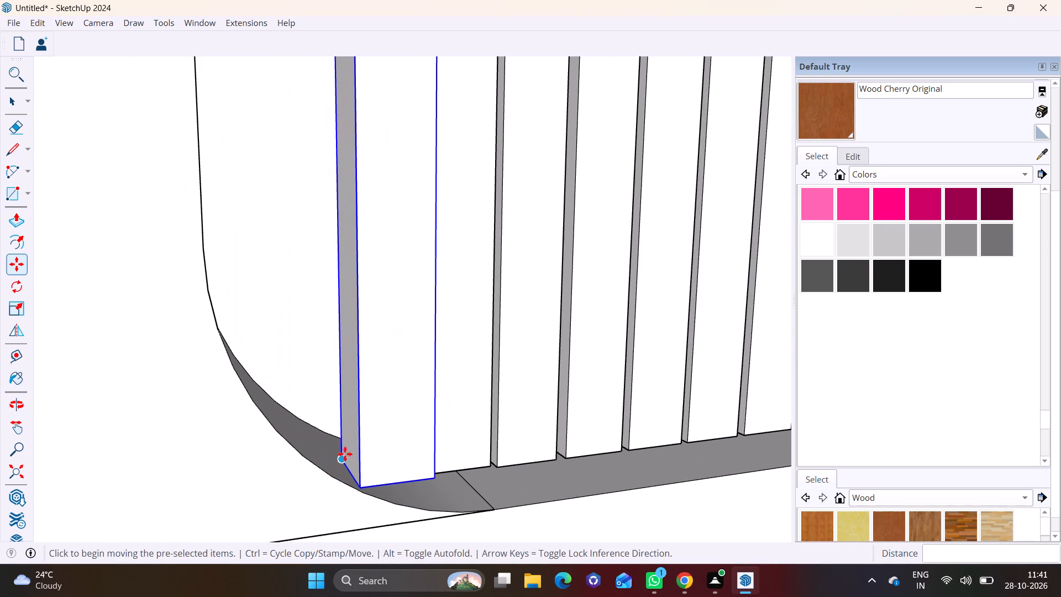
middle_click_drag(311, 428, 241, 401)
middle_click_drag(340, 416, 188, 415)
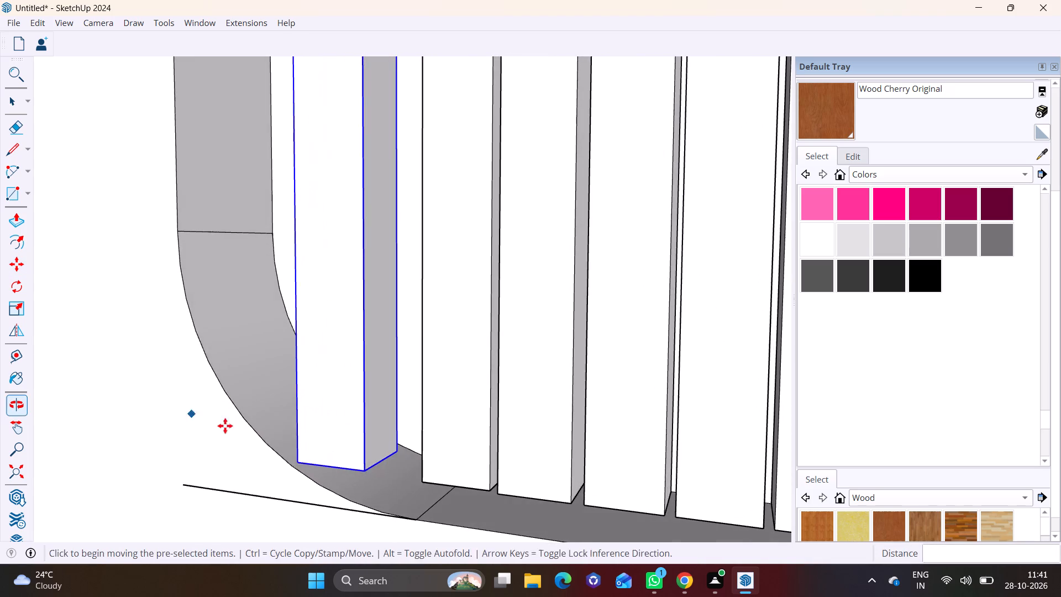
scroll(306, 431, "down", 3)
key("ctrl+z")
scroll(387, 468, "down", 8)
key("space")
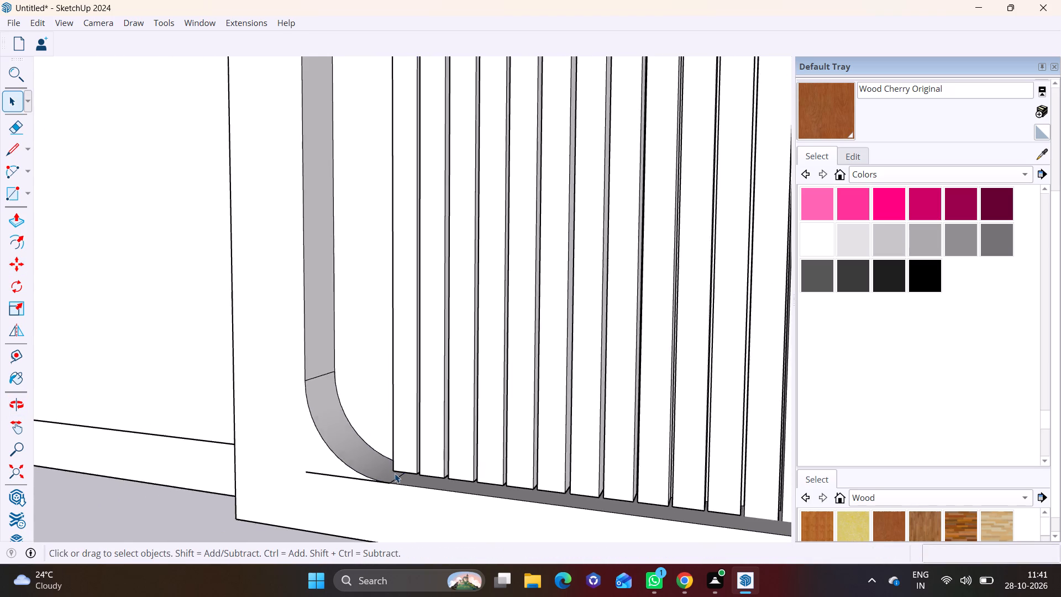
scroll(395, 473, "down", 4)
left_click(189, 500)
Copy the end strip twice in sequence at the frame's rounded top corner to fill the remaining width up to its side.
scroll(466, 446, "down", 8)
middle_click_drag(567, 459, 757, 446)
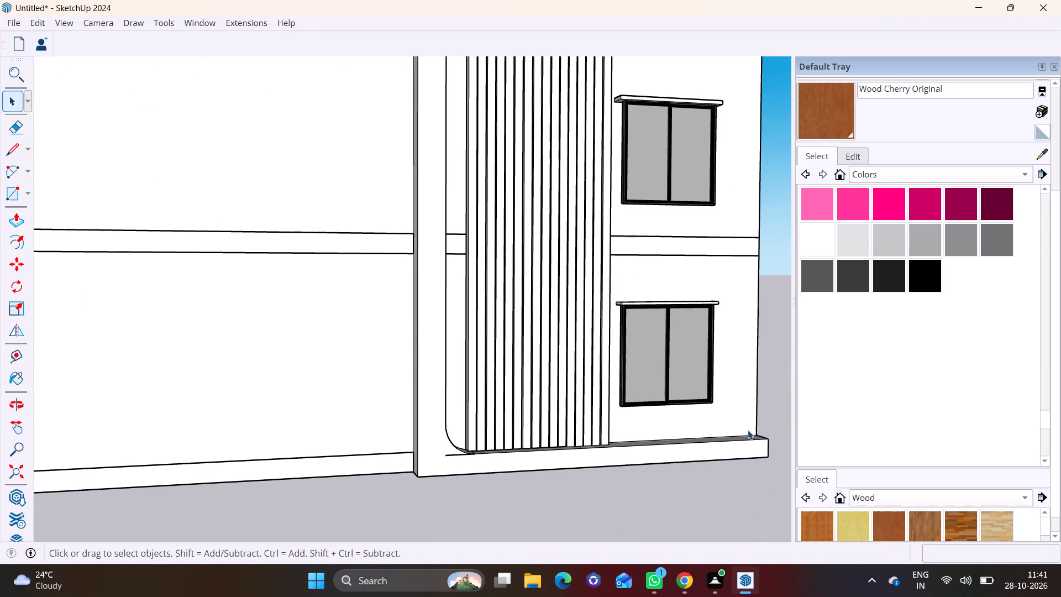
scroll(692, 401, "down", 3)
middle_click_drag(633, 256, 445, 458, "shift")
middle_click_drag(442, 261, 406, 291, "shift")
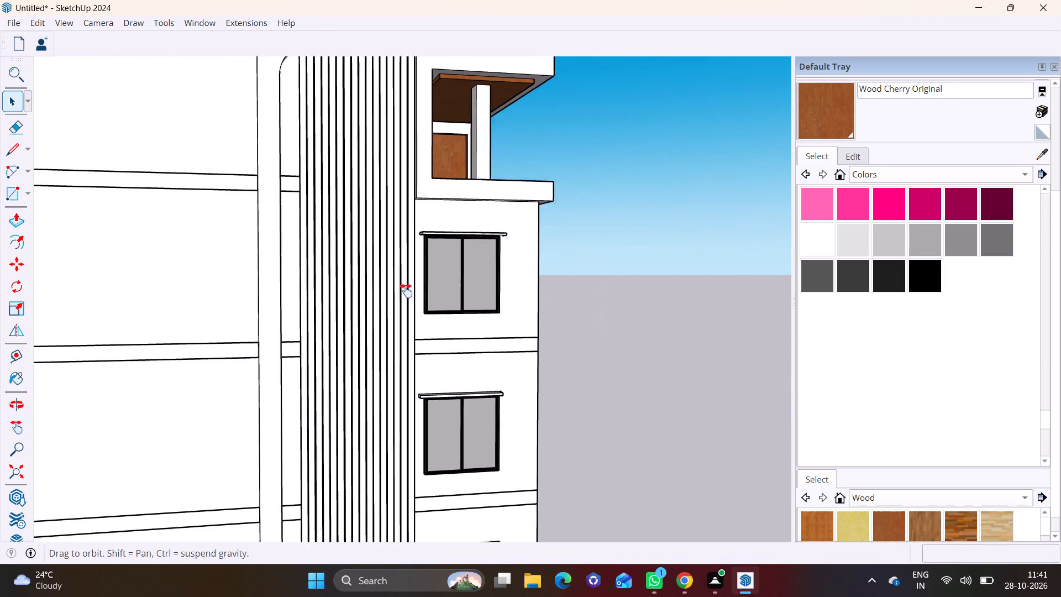
middle_click_drag(406, 291, 266, 349, "shift")
scroll(268, 305, "up", 2)
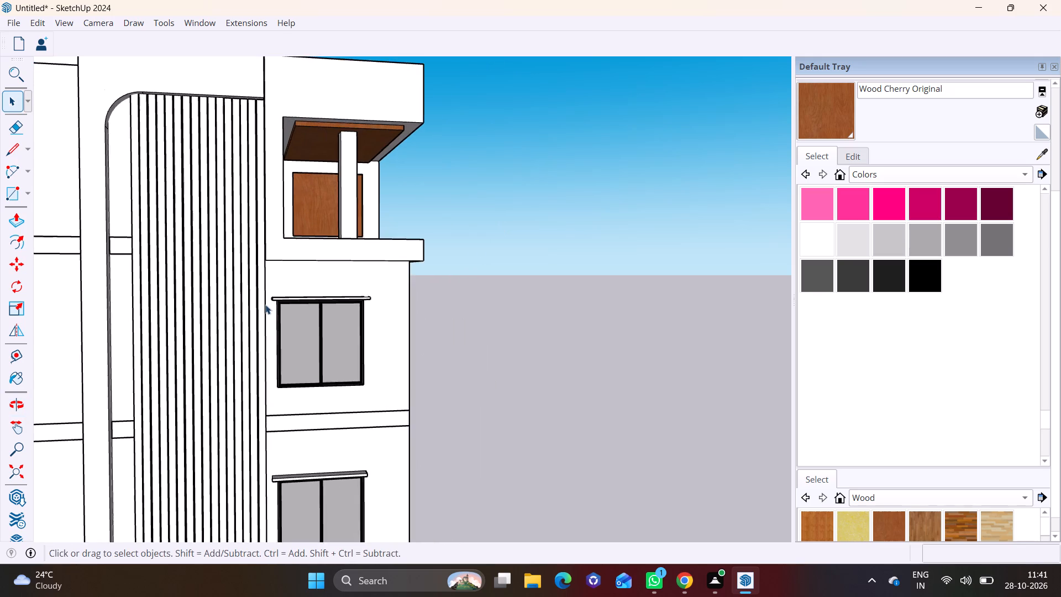
scroll(202, 266, "up", 1)
middle_click_drag(202, 265, 601, 321, "shift")
scroll(568, 146, "up", 11)
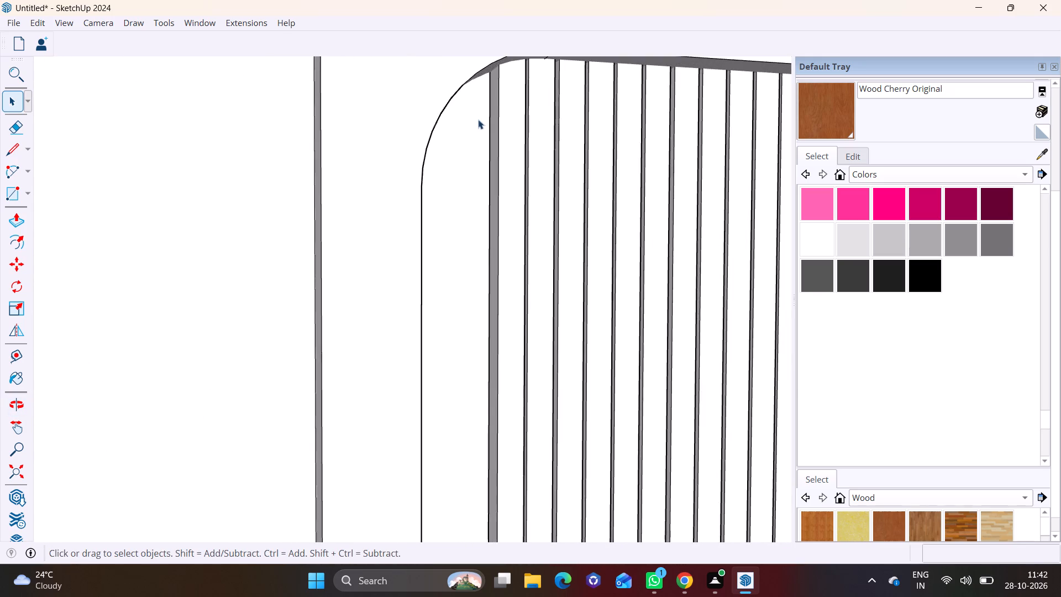
middle_click_drag(474, 119, 419, 120)
middle_click_drag(428, 123, 380, 250, "shift")
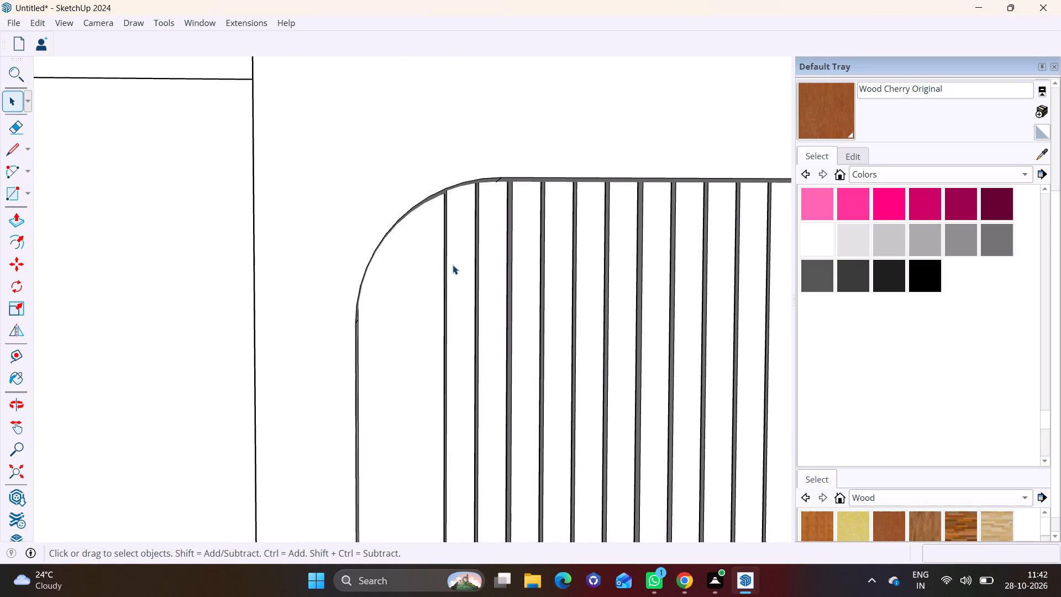
left_click(453, 265)
key("m")
left_click(469, 265)
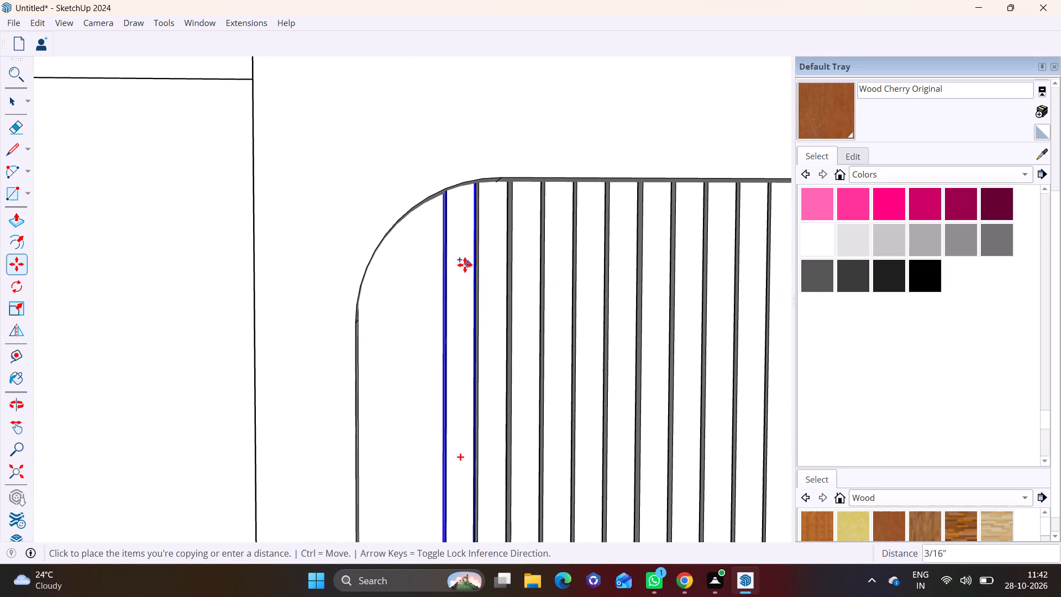
left_click(433, 265)
left_click(427, 277)
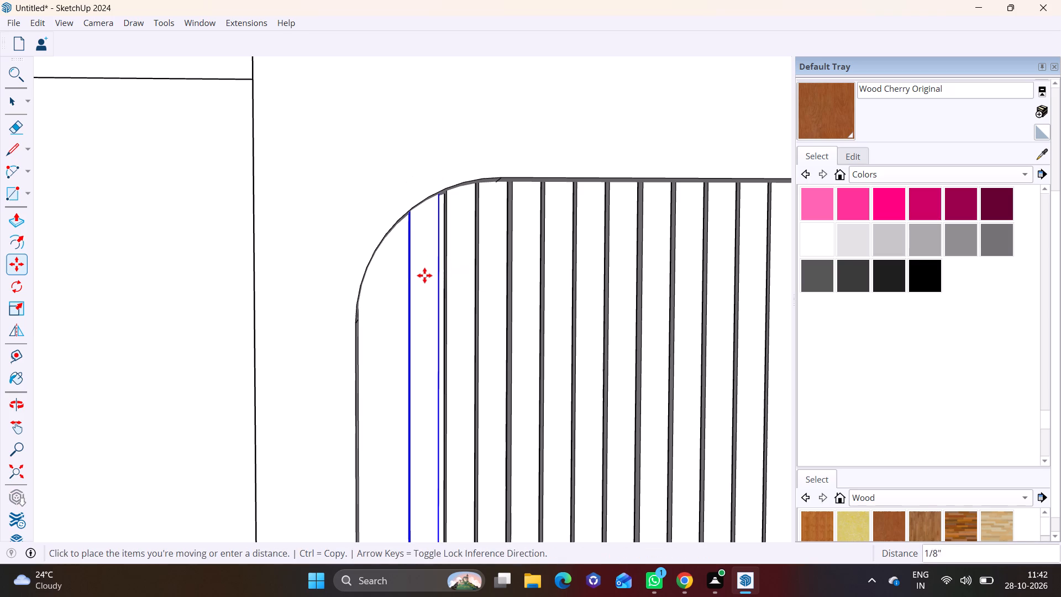
left_click(387, 283)
key("space")
left_click(240, 291)
Inspect the strip row inside the rounded frame and the adjoining window wall from top to base.
scroll(349, 300, "down", 2)
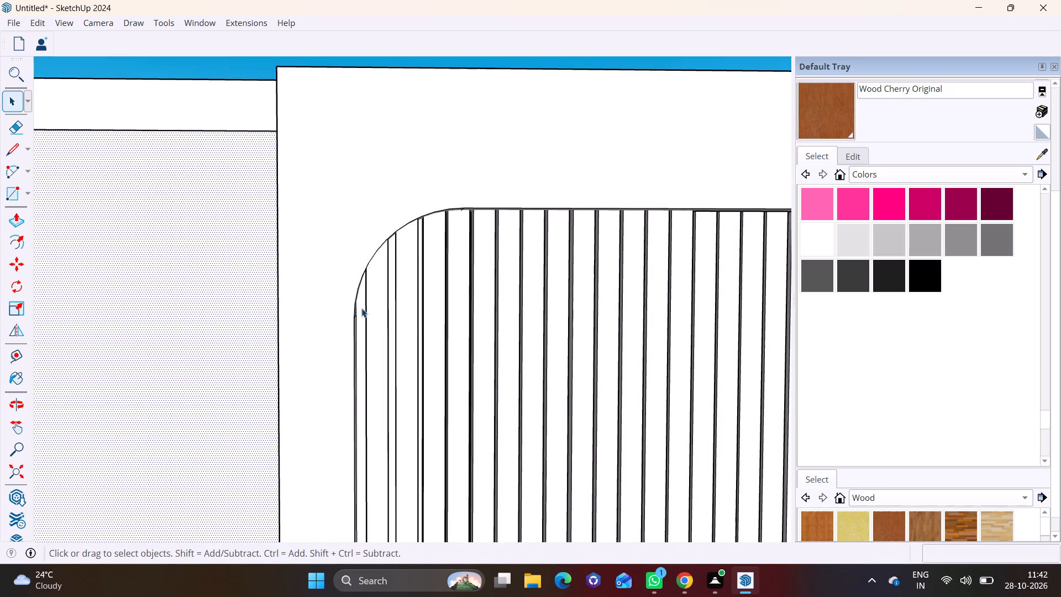
scroll(361, 308, "down", 15)
middle_click_drag(469, 406, 412, 150, "shift")
middle_click_drag(383, 271, 355, 259)
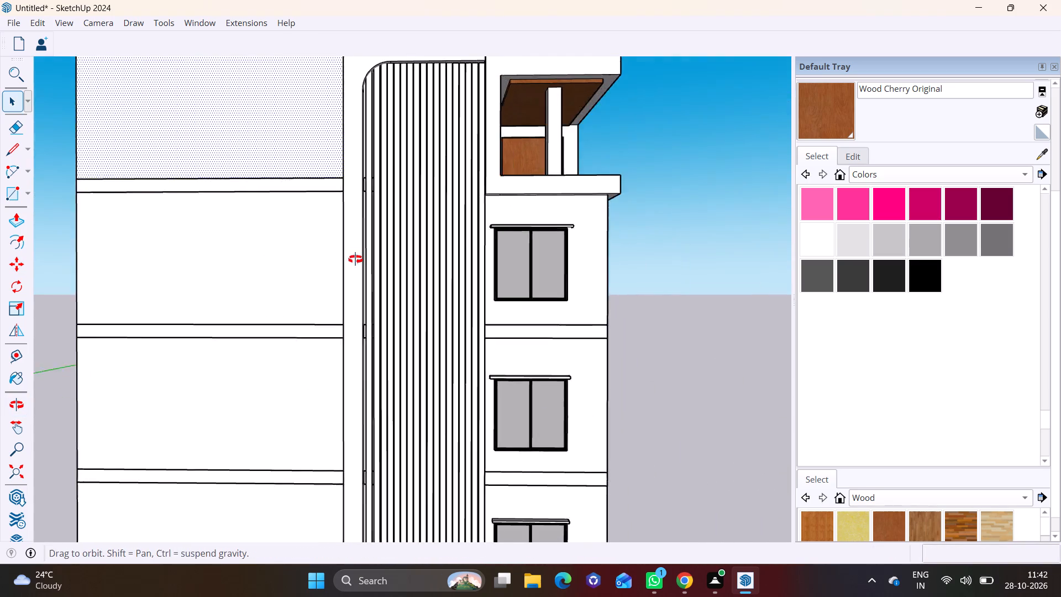
middle_click_drag(355, 259, 248, 280)
scroll(372, 296, "down", 5)
middle_click_drag(395, 361, 375, 231, "shift")
scroll(392, 249, "up", 12)
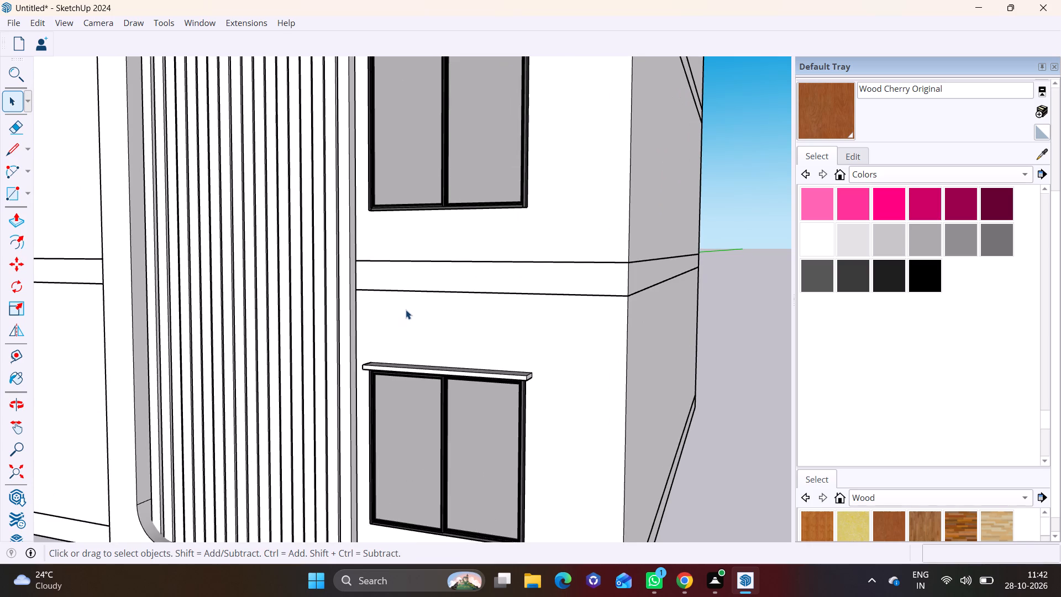
middle_click_drag(458, 302, 444, 179)
scroll(455, 213, "down", 1)
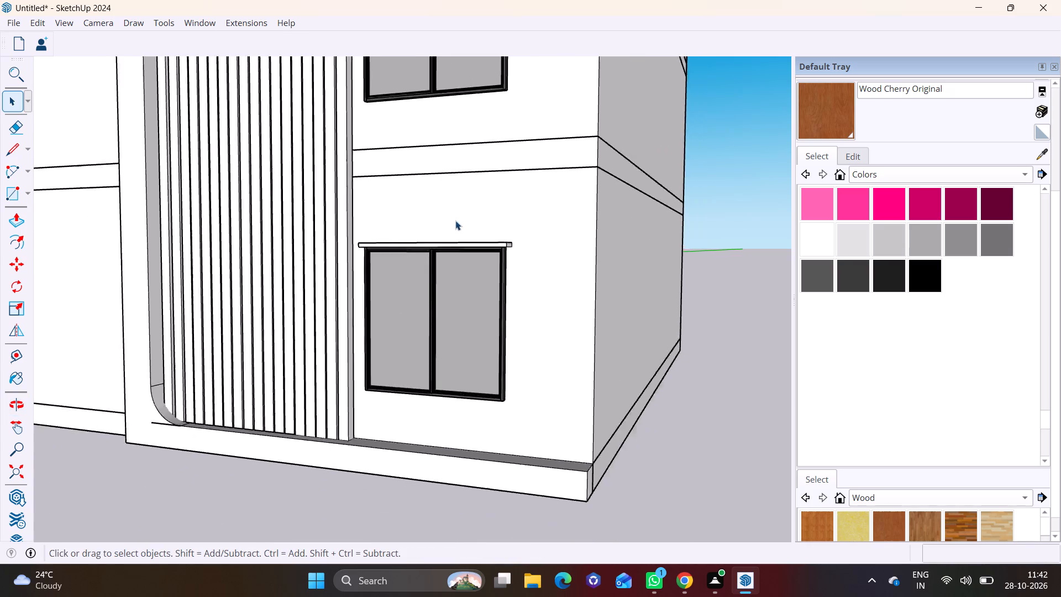
scroll(455, 221, "down", 5)
middle_click_drag(501, 252, 472, 437, "shift")
middle_click_drag(487, 328, 482, 461)
middle_click_drag(493, 139, 498, 133, "shift")
Copy the strip nearest the windows about 9' 1 5/8" along the wall, past the windows to the building's corner.
left_click(360, 301)
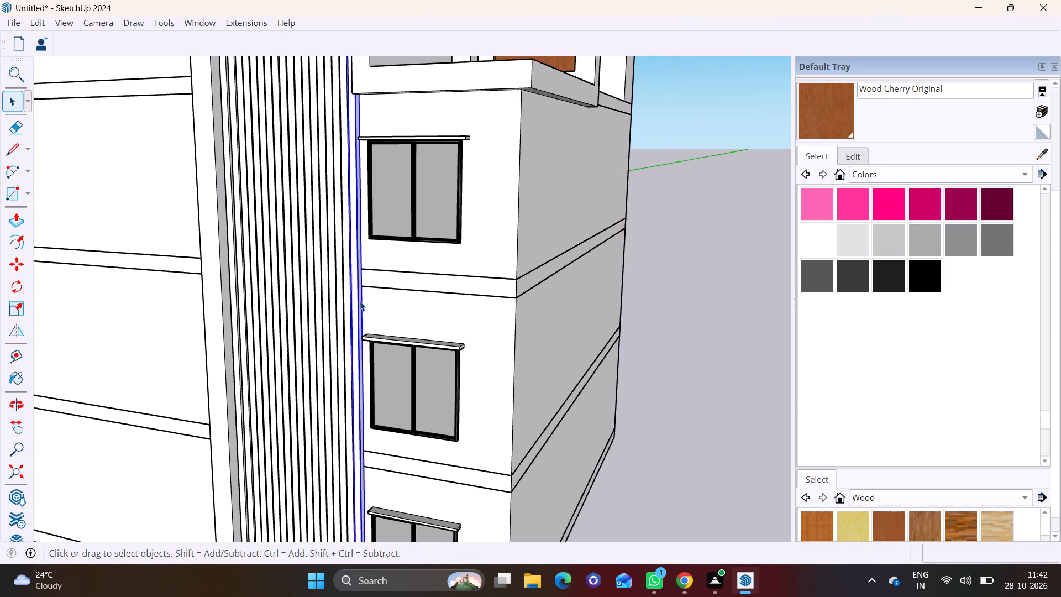
key("m")
left_click(365, 306)
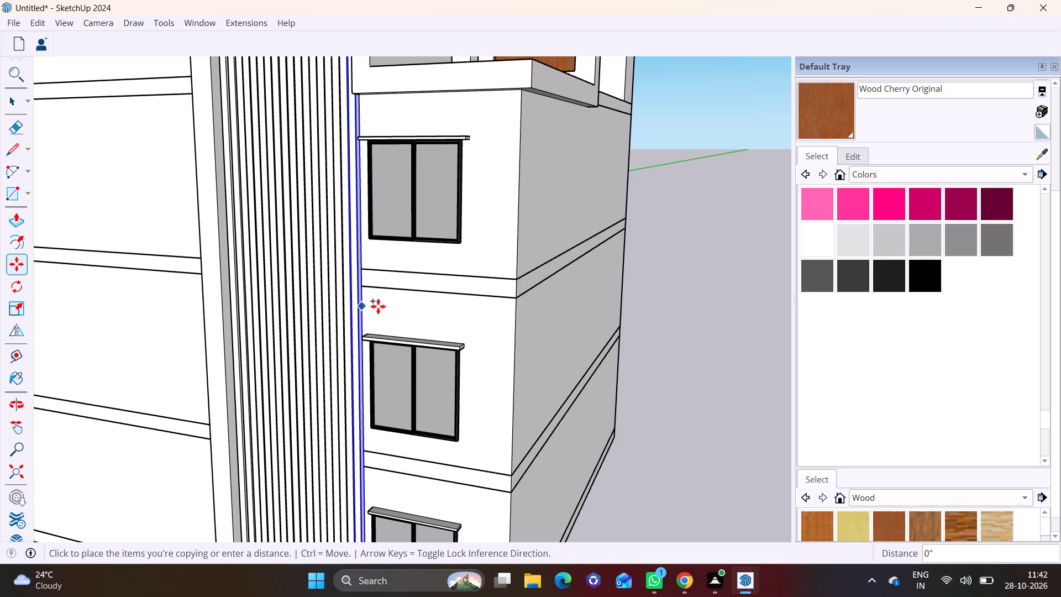
left_click(512, 317)
Move the copied corner strip about 3' 3 9/16" outward along the window wall's direction, clear of the building.
middle_click_drag(517, 207, 467, 385)
middle_click_drag(484, 128, 403, 232)
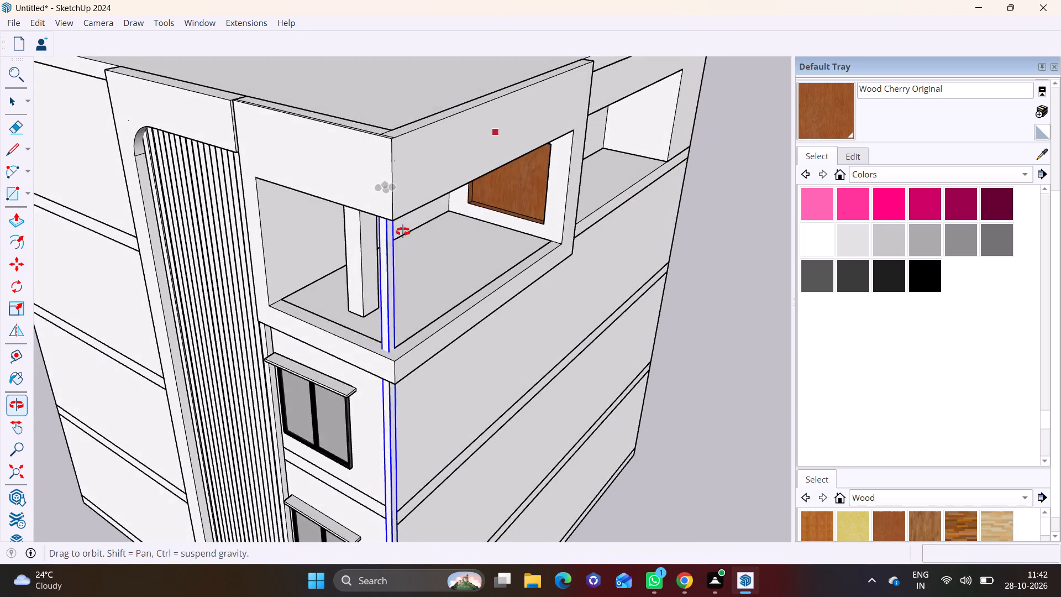
middle_click_drag(403, 232, 397, 237)
scroll(379, 234, "up", 7)
key("space")
left_click(380, 263)
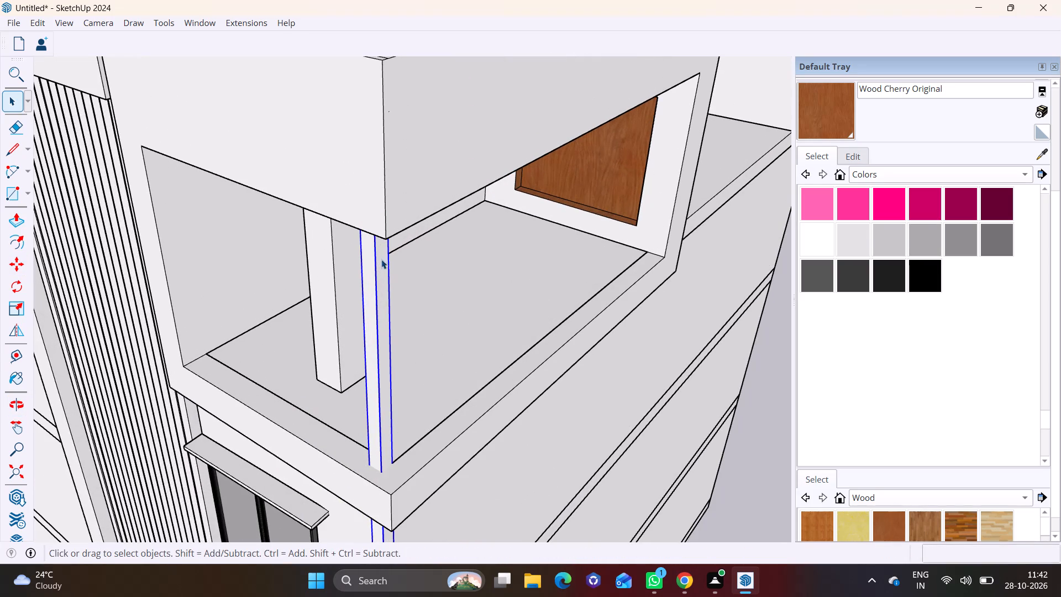
scroll(386, 255, "down", 13)
middle_click_drag(409, 313, 497, 83, "shift")
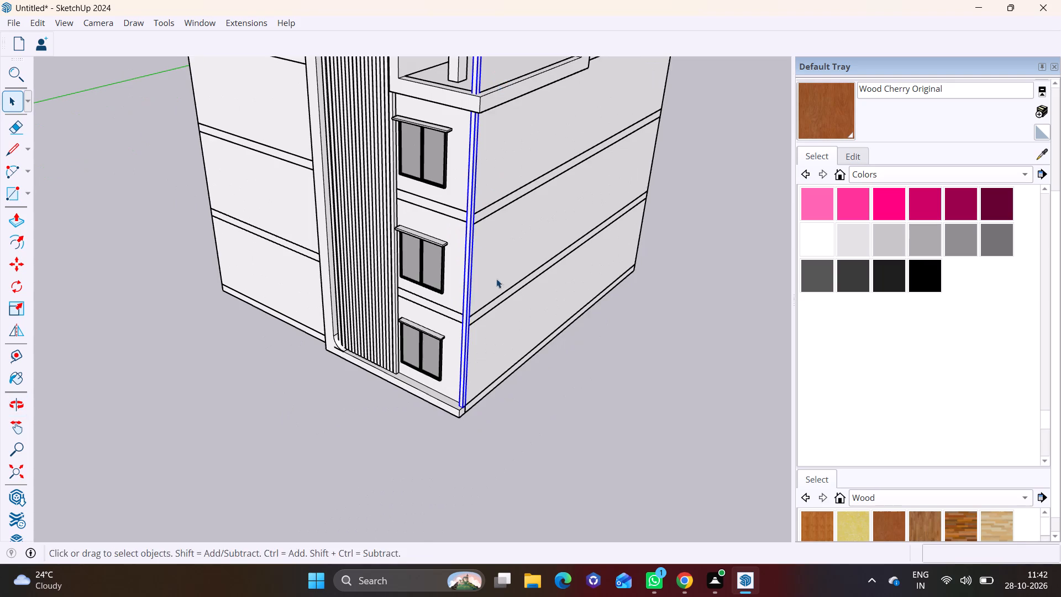
middle_click_drag(492, 280, 514, 169)
scroll(426, 370, "up", 6)
middle_click_drag(474, 338, 322, 268, "shift")
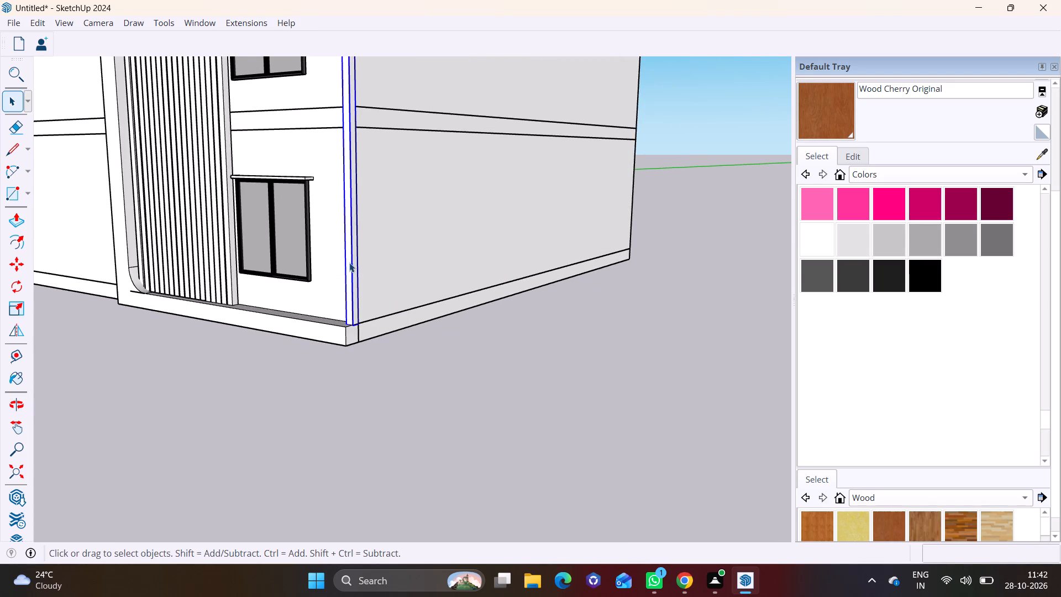
left_click(349, 263)
key("m")
left_click(349, 263)
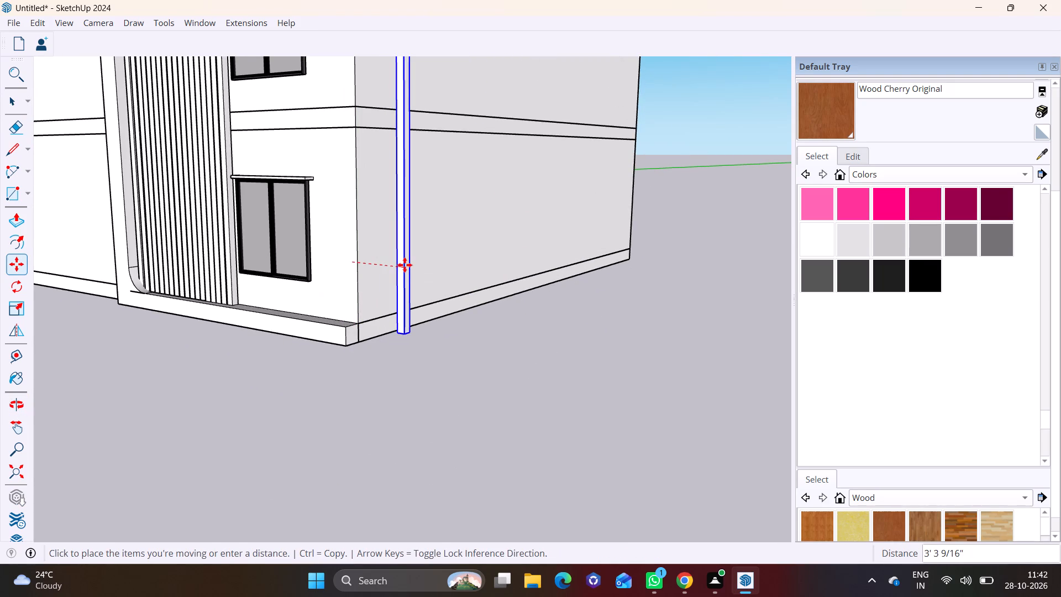
left_click(405, 265)
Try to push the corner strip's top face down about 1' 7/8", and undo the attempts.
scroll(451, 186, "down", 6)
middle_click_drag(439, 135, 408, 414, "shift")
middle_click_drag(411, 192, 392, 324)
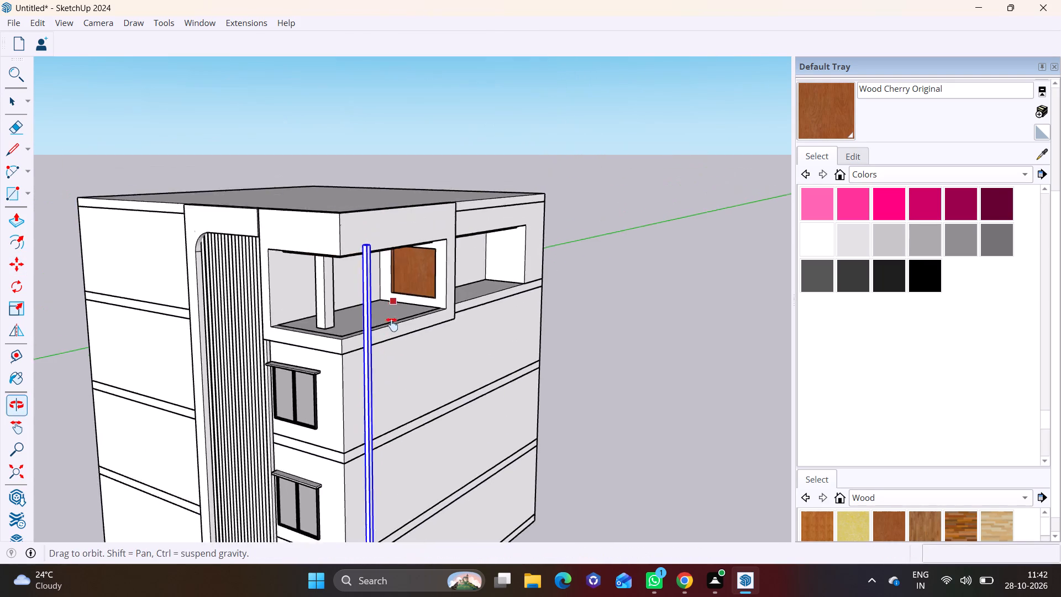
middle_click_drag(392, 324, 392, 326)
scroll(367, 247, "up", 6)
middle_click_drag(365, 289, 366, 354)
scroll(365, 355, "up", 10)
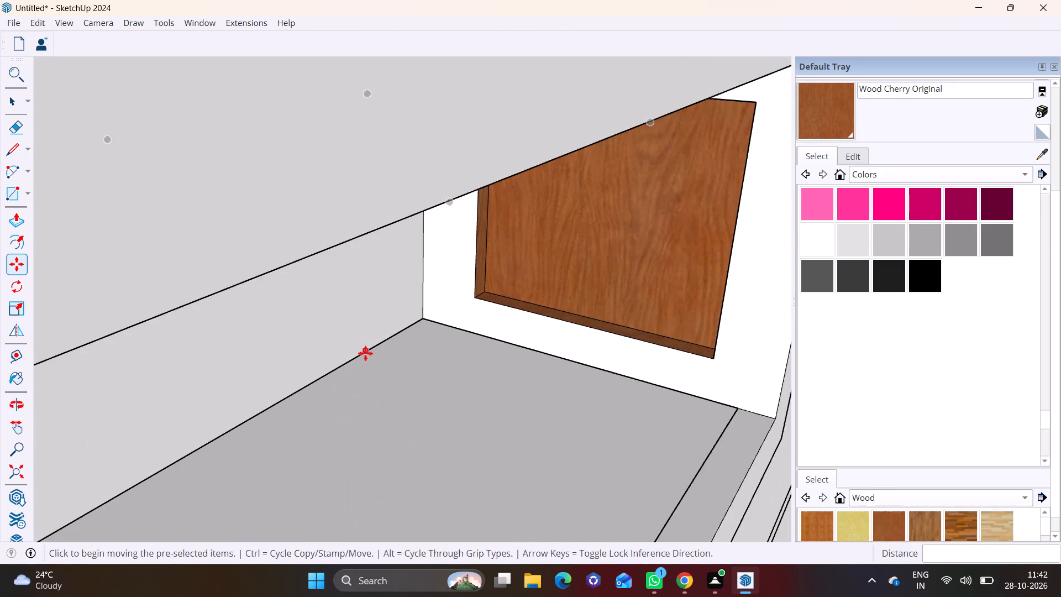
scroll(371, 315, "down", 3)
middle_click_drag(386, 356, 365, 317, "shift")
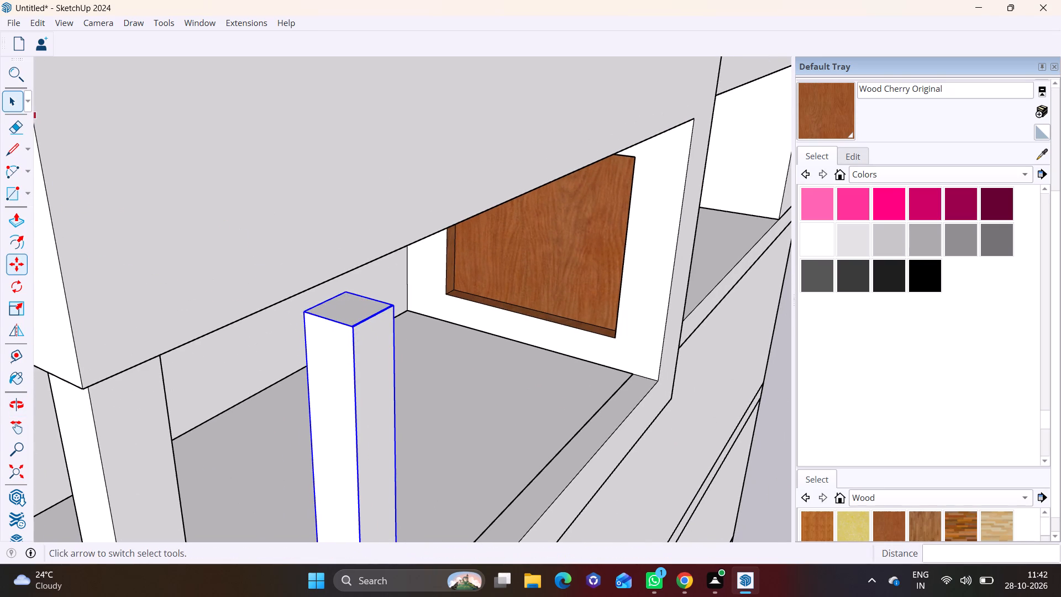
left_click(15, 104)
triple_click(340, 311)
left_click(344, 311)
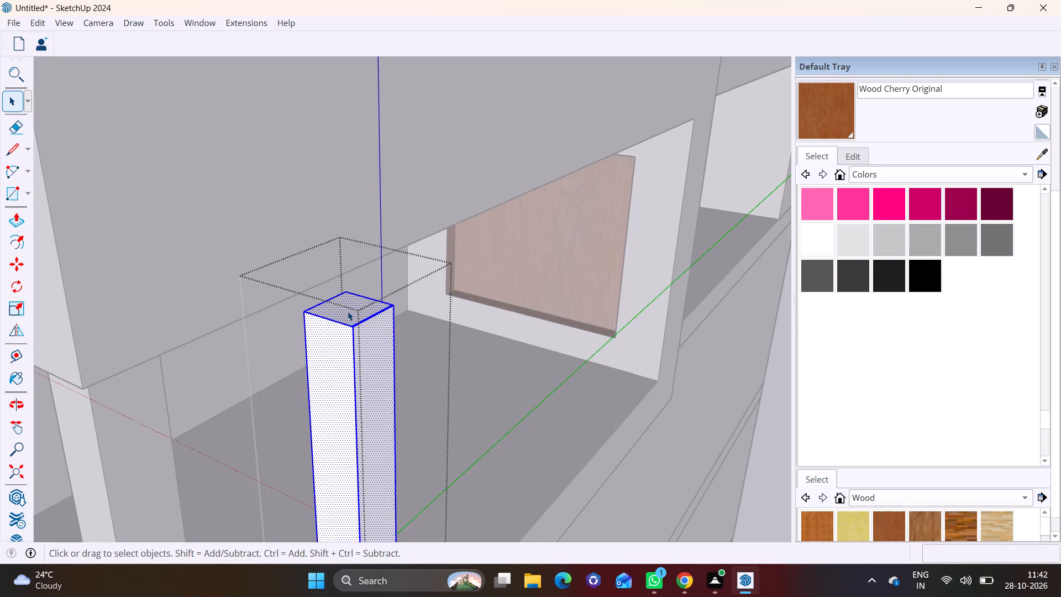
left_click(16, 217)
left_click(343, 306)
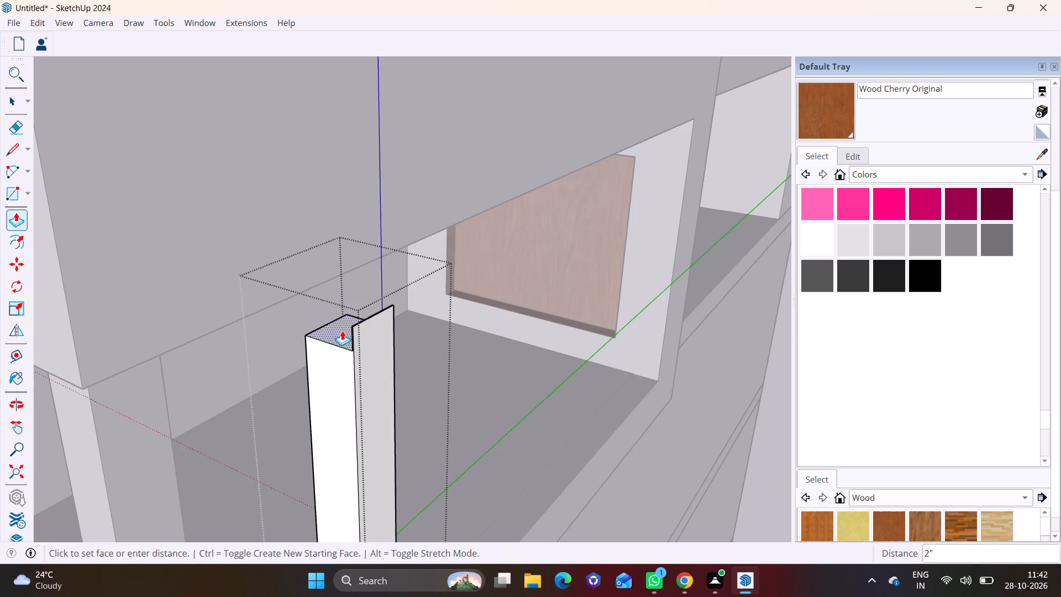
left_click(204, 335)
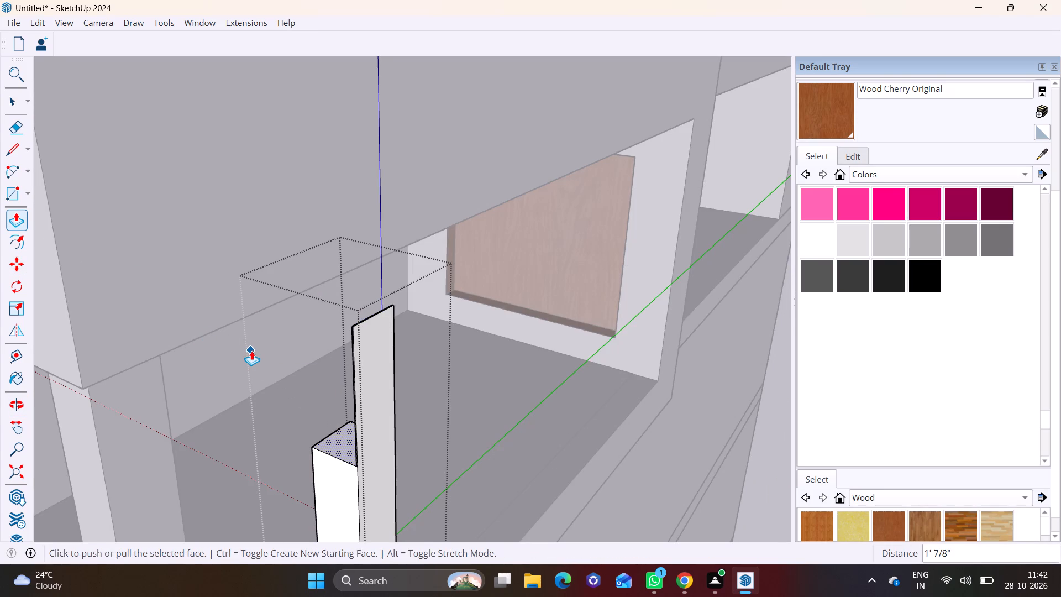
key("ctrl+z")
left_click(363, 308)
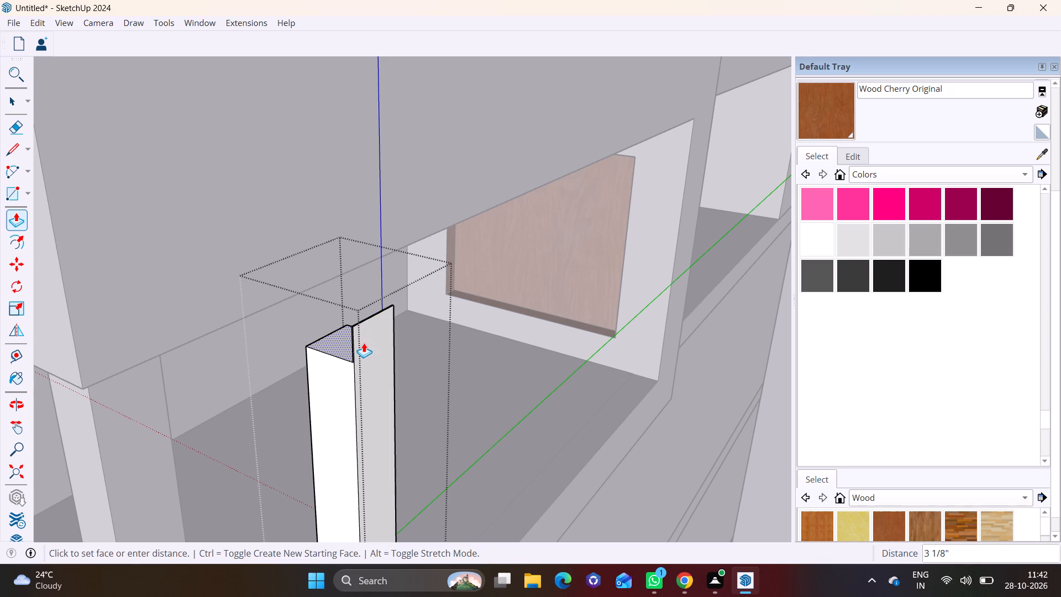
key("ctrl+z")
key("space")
Erase the stray edge running along the side of the corner strip's top face.
middle_click_drag(374, 341, 540, 361)
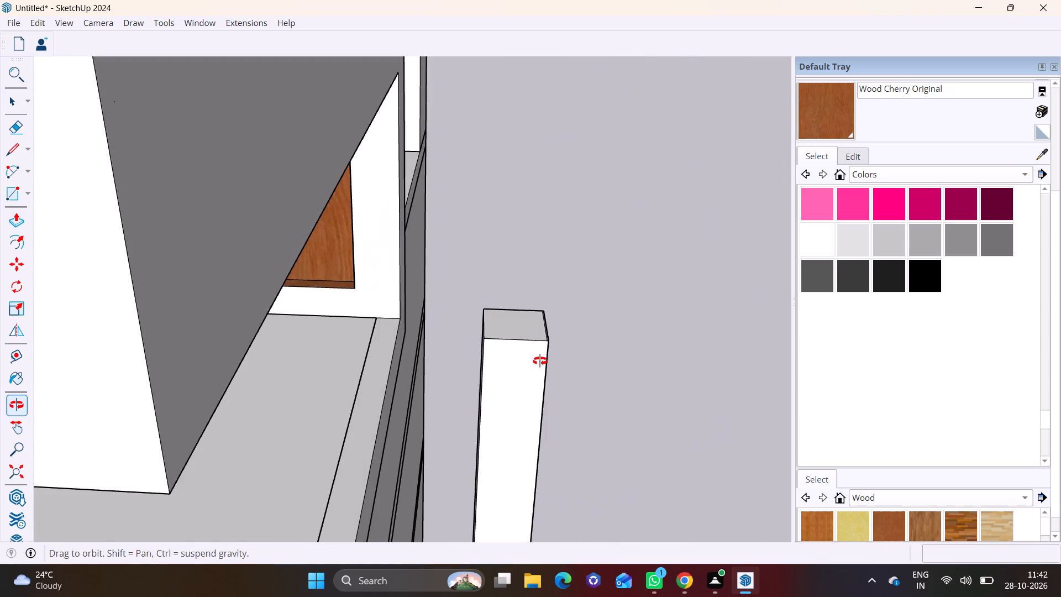
middle_click_drag(540, 361, 541, 361)
scroll(555, 338, "up", 5)
scroll(489, 335, "down", 3)
scroll(317, 336, "down", 5)
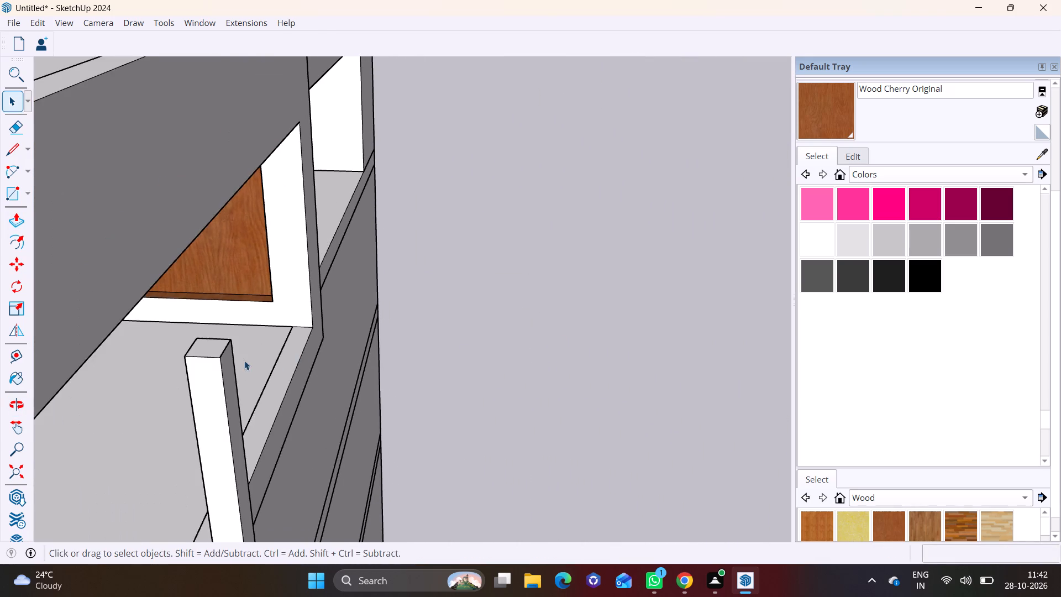
middle_click_drag(239, 359, 319, 355, "shift")
scroll(358, 350, "up", 4)
middle_click_drag(560, 356, 346, 357, "shift")
scroll(553, 357, "up", 2)
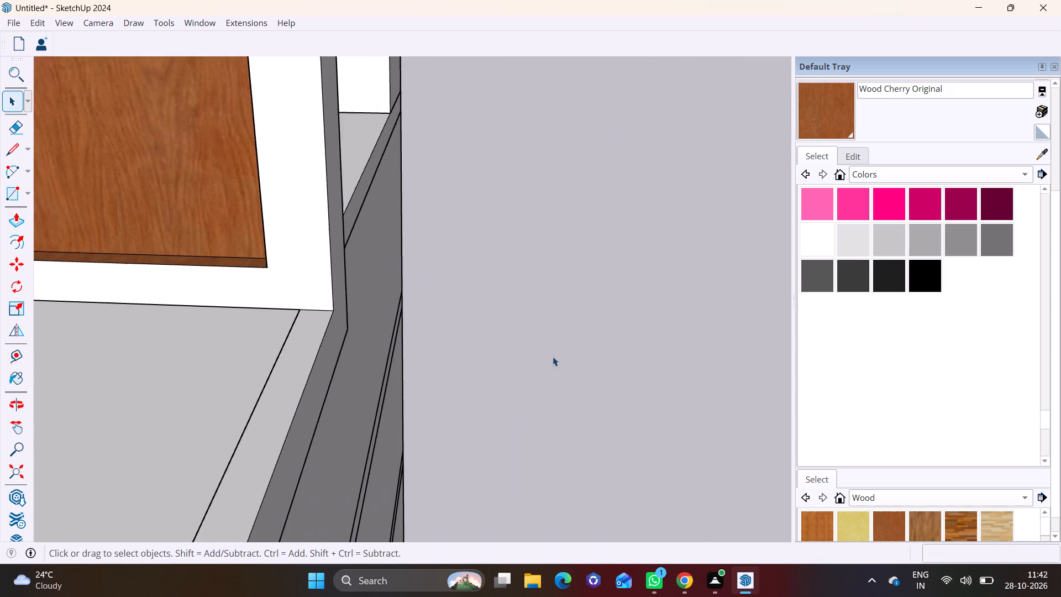
scroll(491, 364, "down", 2)
left_click(283, 376)
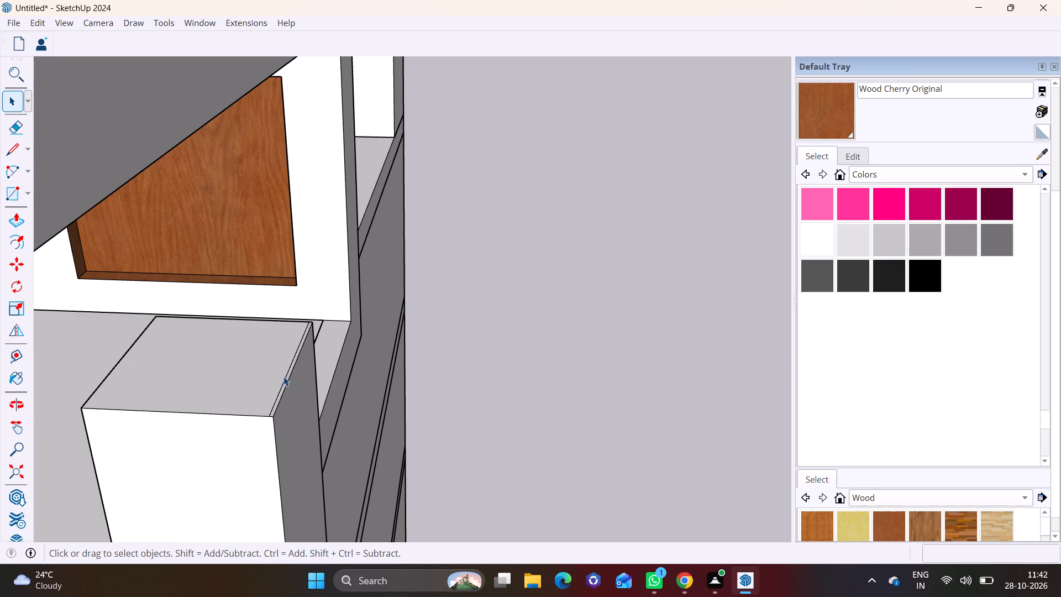
left_click(288, 375)
triple_click(288, 373)
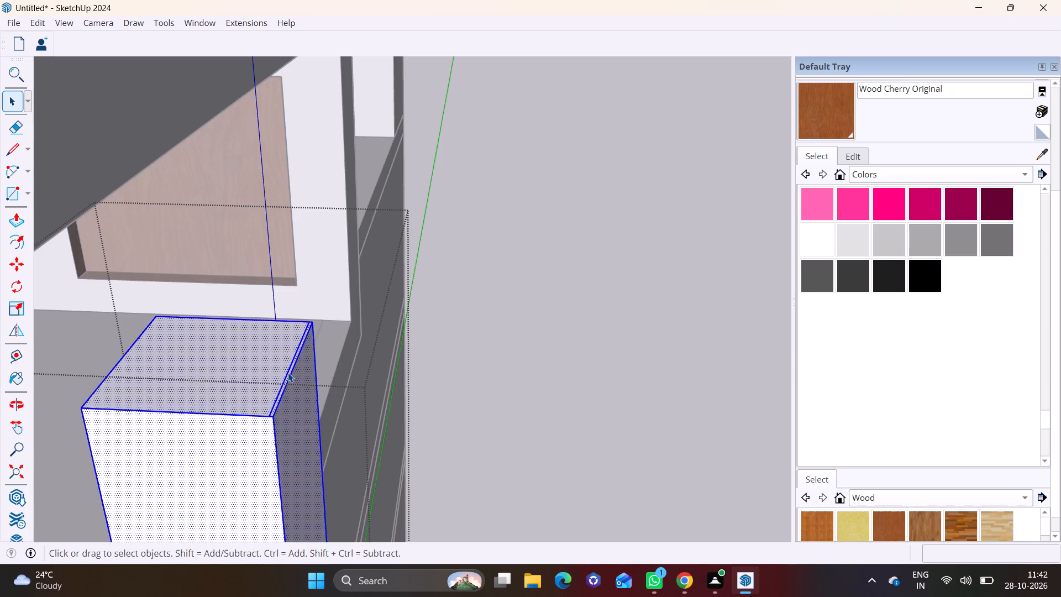
left_click(288, 369)
right_click(288, 369)
left_click(313, 392)
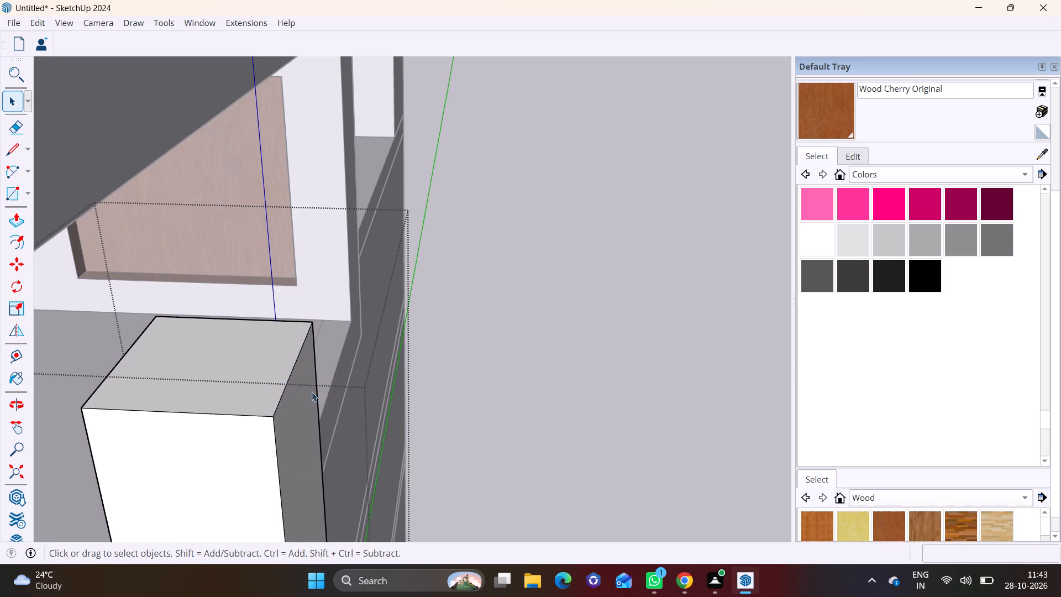
Push the corner strip's whole top face down about 2 1/2".
left_click(258, 379)
scroll(246, 370, "down", 7)
left_click(12, 214)
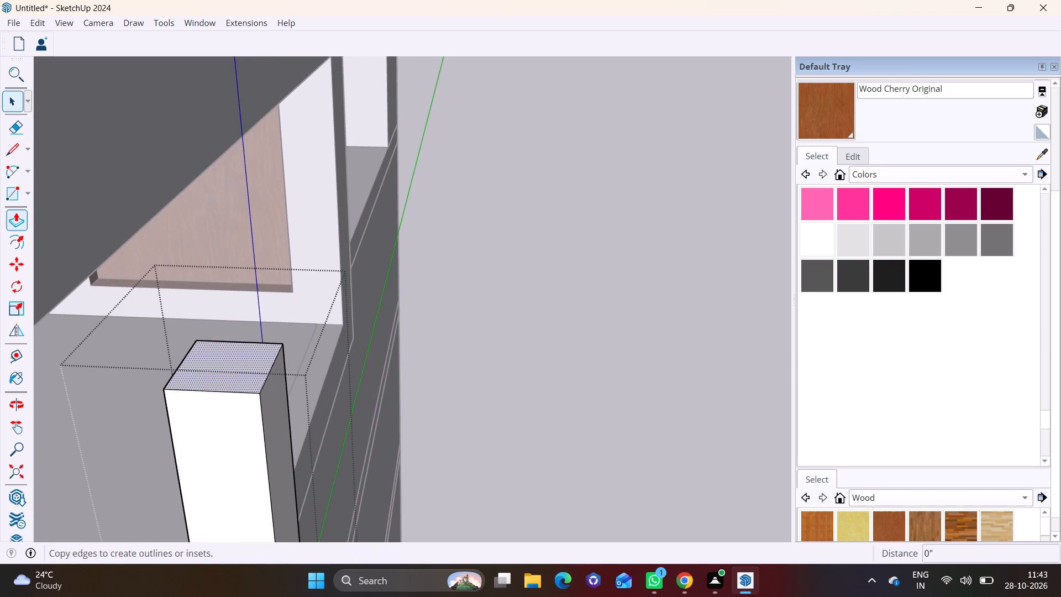
left_click(234, 355)
left_click(238, 393)
scroll(301, 392, "down", 4)
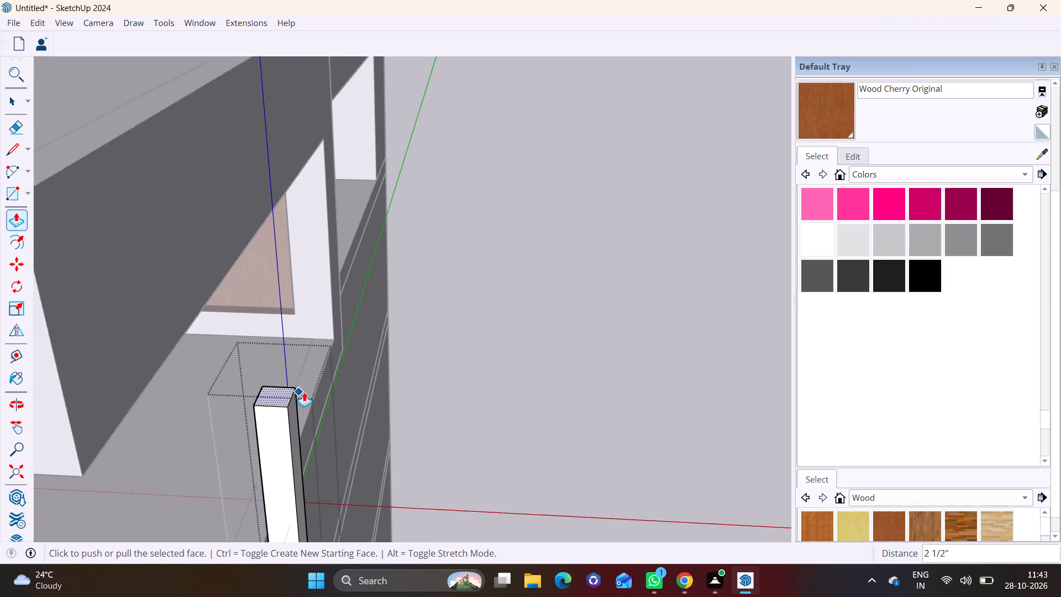
scroll(304, 392, "down", 8)
Move the strip by its bottom corner point back to the building's corner, above the base slab's edge.
middle_click_drag(324, 376, 394, 254, "shift")
middle_click_drag(477, 489, 475, 269, "shift")
scroll(445, 543, "up", 2)
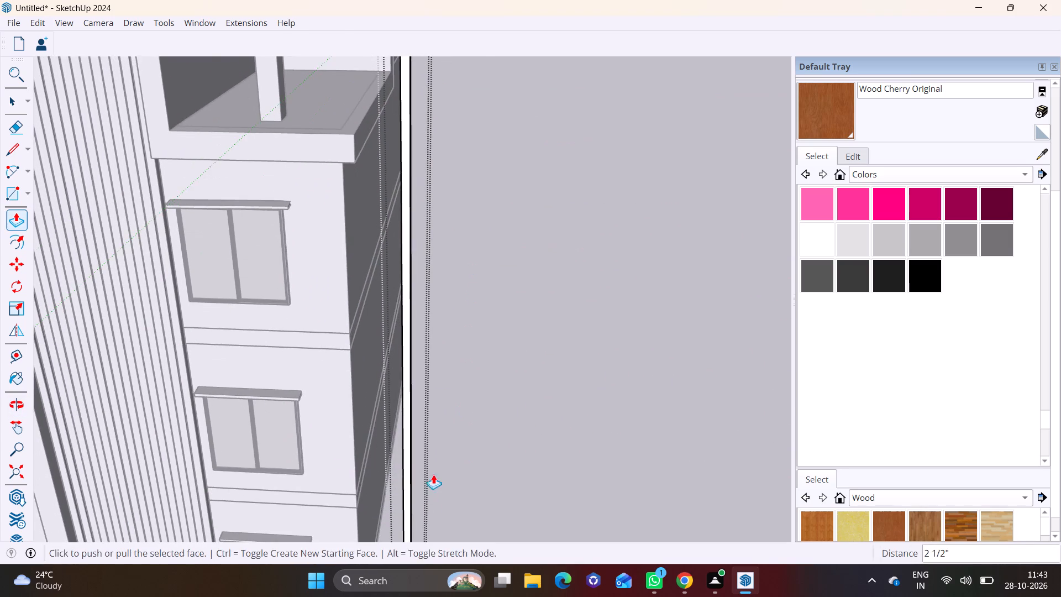
middle_click_drag(437, 443, 456, 313, "shift")
key("space")
left_click(516, 413)
left_click(424, 486)
scroll(424, 486, "up", 3)
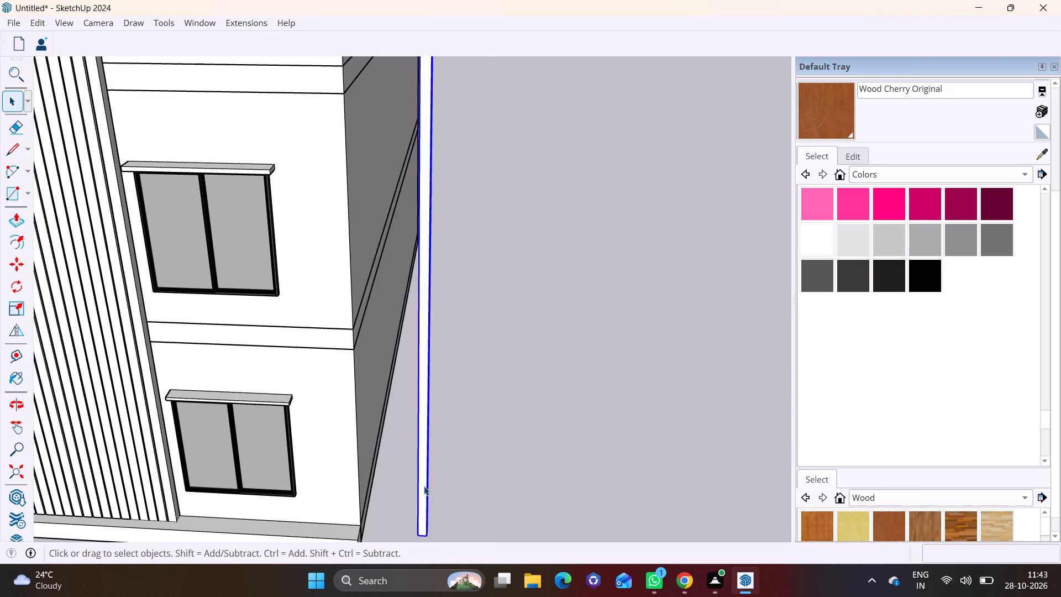
key("m")
scroll(430, 525, "up", 3)
middle_click_drag(416, 520, 434, 434)
middle_click_drag(412, 456, 480, 356, "shift")
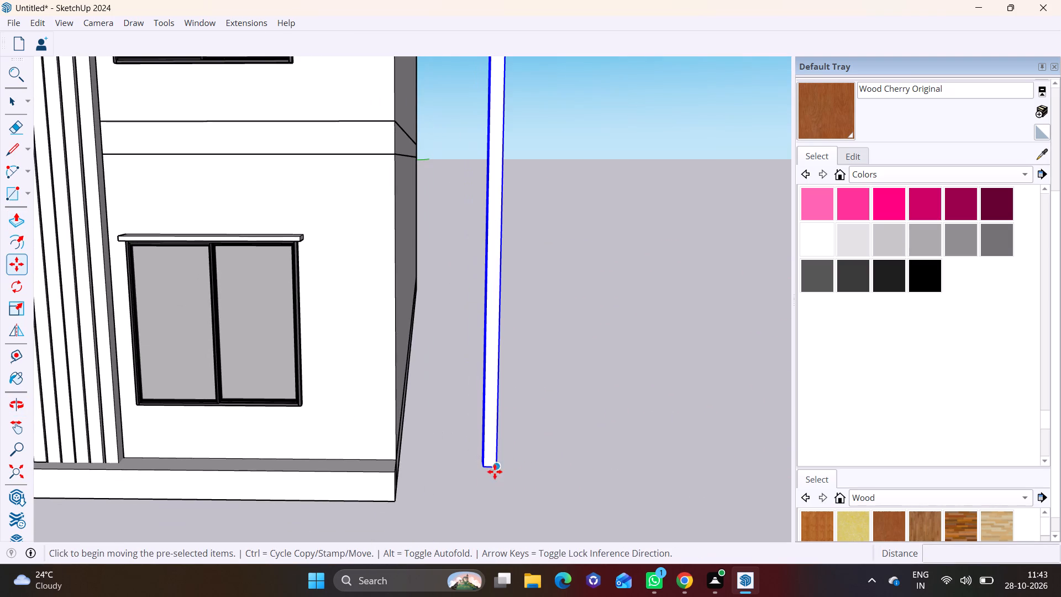
left_click(498, 465)
left_click(397, 468)
Slide the strip back across the base slab against the window wall at the building's corner.
middle_click_drag(402, 461, 382, 460)
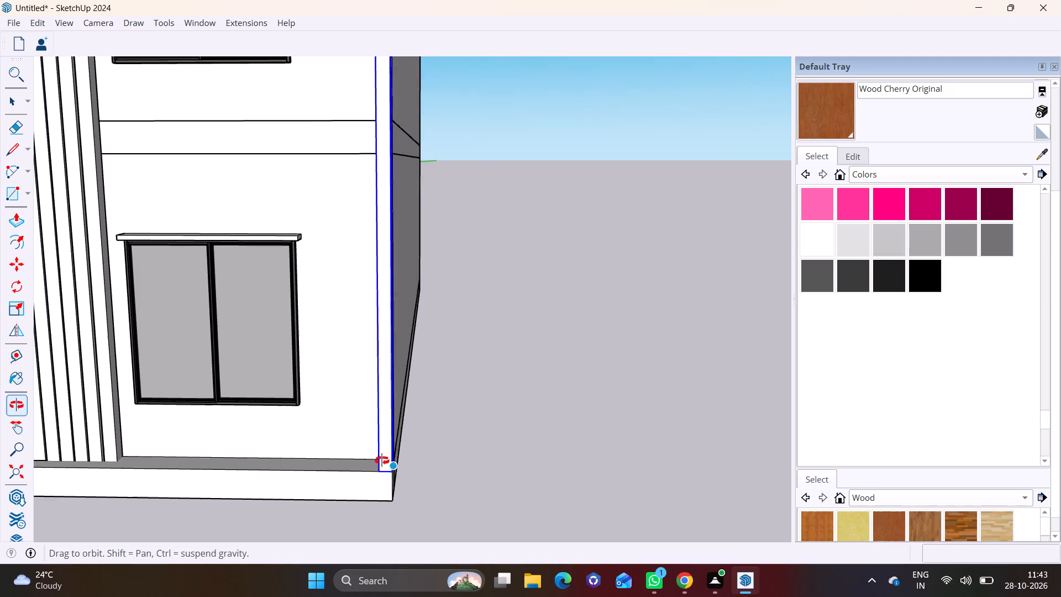
middle_click_drag(382, 460, 241, 456)
scroll(300, 440, "up", 6)
left_click(261, 453)
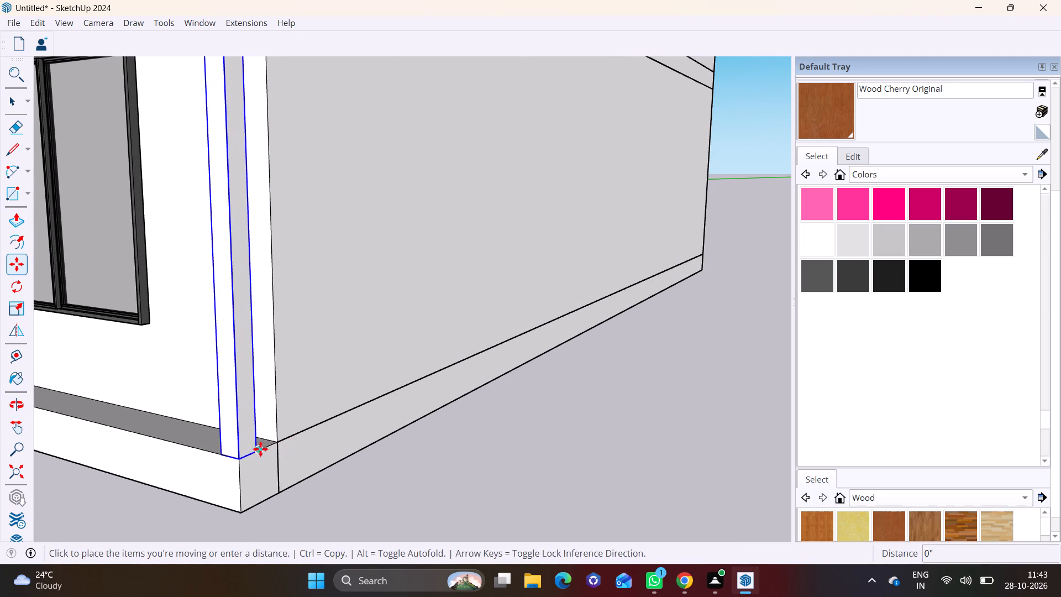
left_click(270, 441)
Inspect the strip along the building's corner from the base up to the top-floor balcony opening.
middle_click_drag(311, 445, 449, 434)
scroll(387, 385, "down", 8)
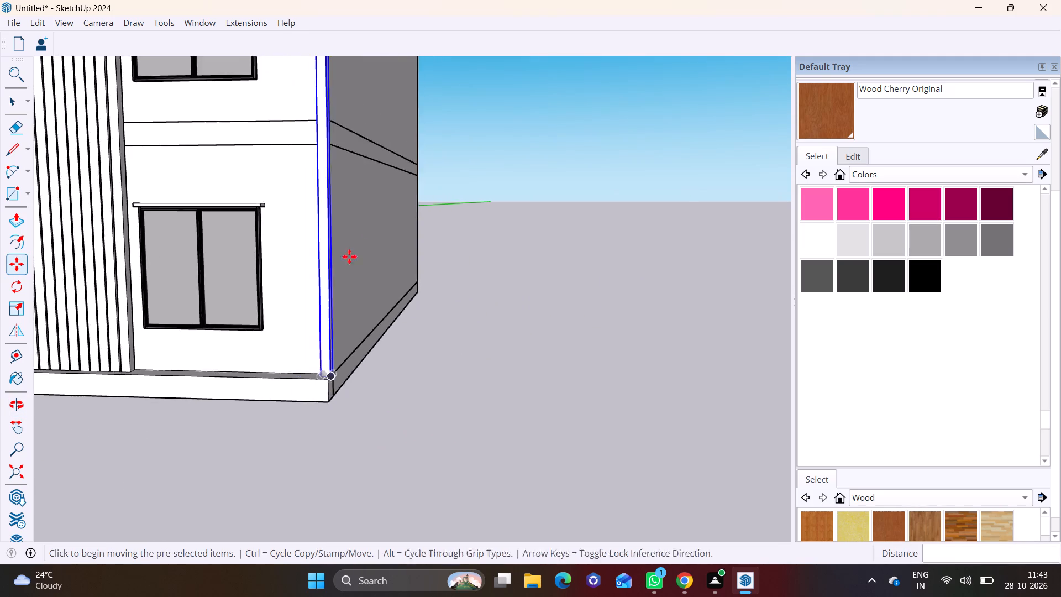
scroll(349, 256, "down", 5)
middle_click_drag(375, 174, 354, 465, "shift")
middle_click_drag(353, 430, 425, 300, "shift")
scroll(424, 301, "up", 1, "shift")
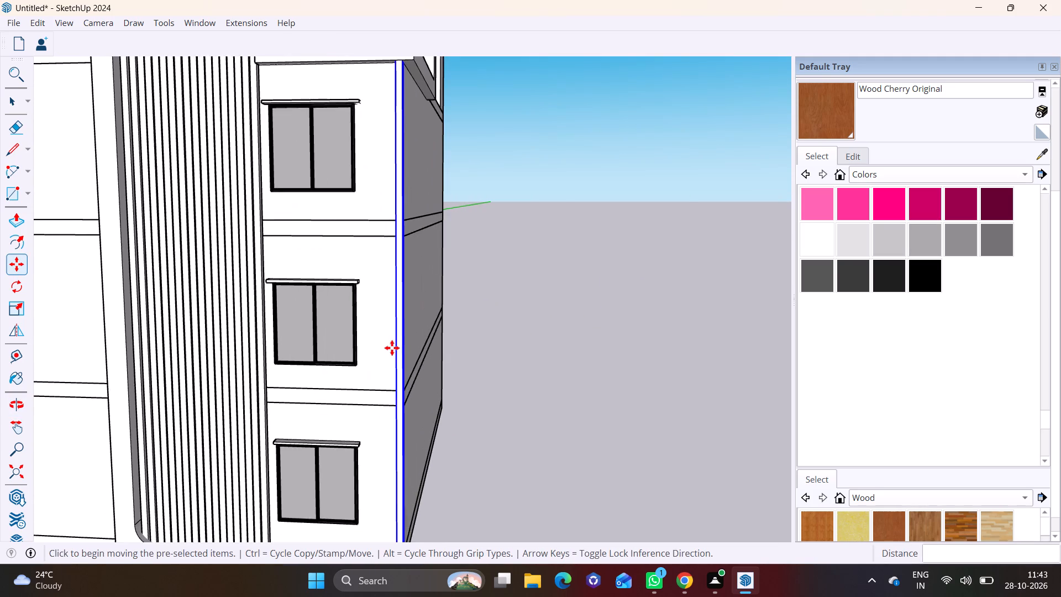
scroll(393, 346, "down", 4)
middle_click_drag(439, 253, 383, 433, "shift")
scroll(300, 317, "up", 5)
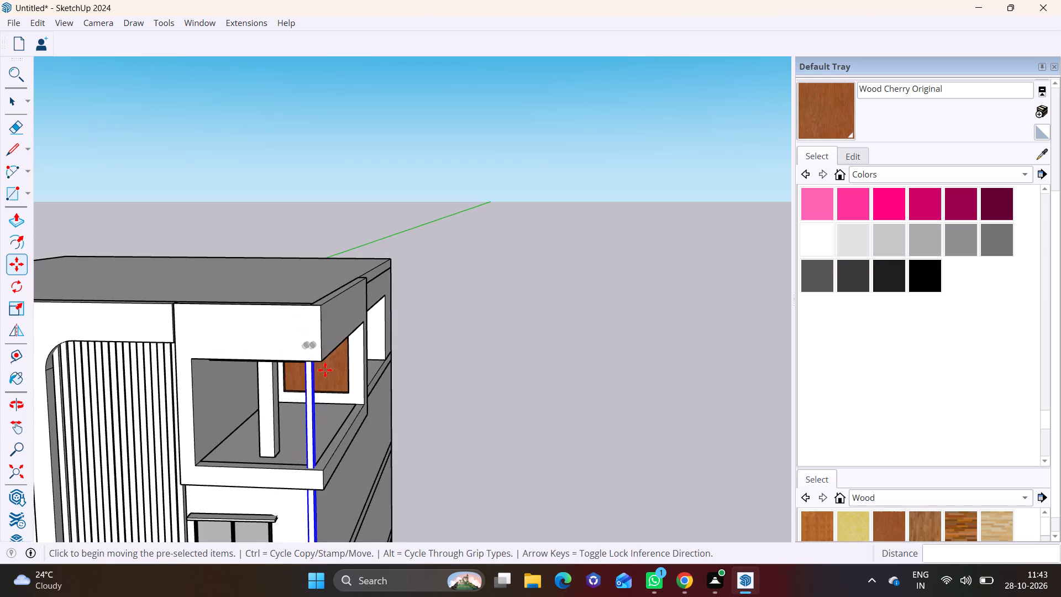
scroll(325, 370, "up", 4)
middle_click_drag(313, 349, 312, 300)
scroll(322, 374, "down", 6)
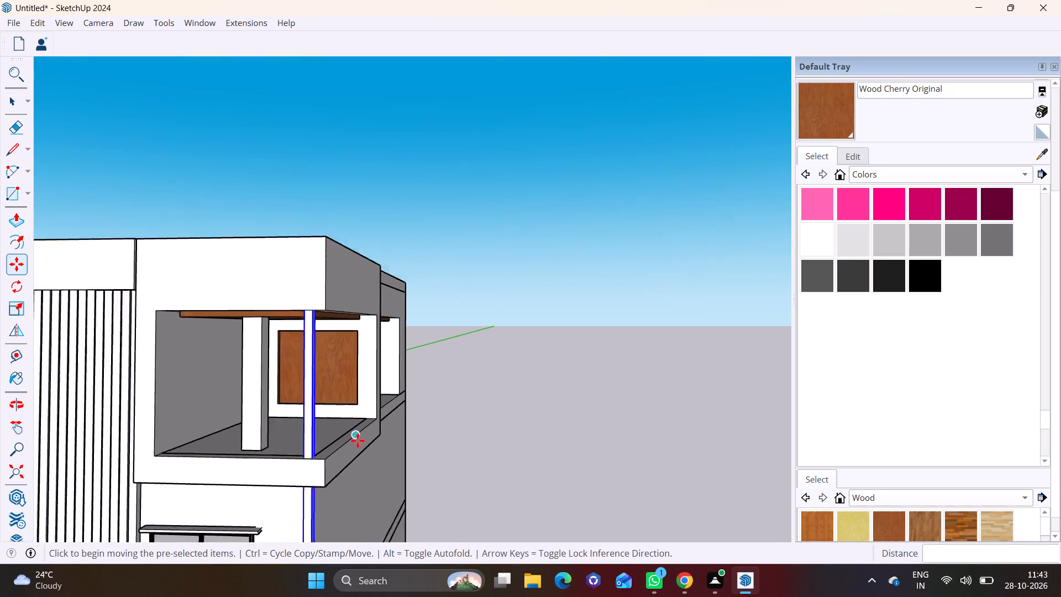
scroll(358, 441, "down", 4)
middle_click_drag(411, 456, 421, 243, "shift")
Move the strip about 2' 11 7/8" outward along the window wall's direction, clear of the building.
left_click(349, 480)
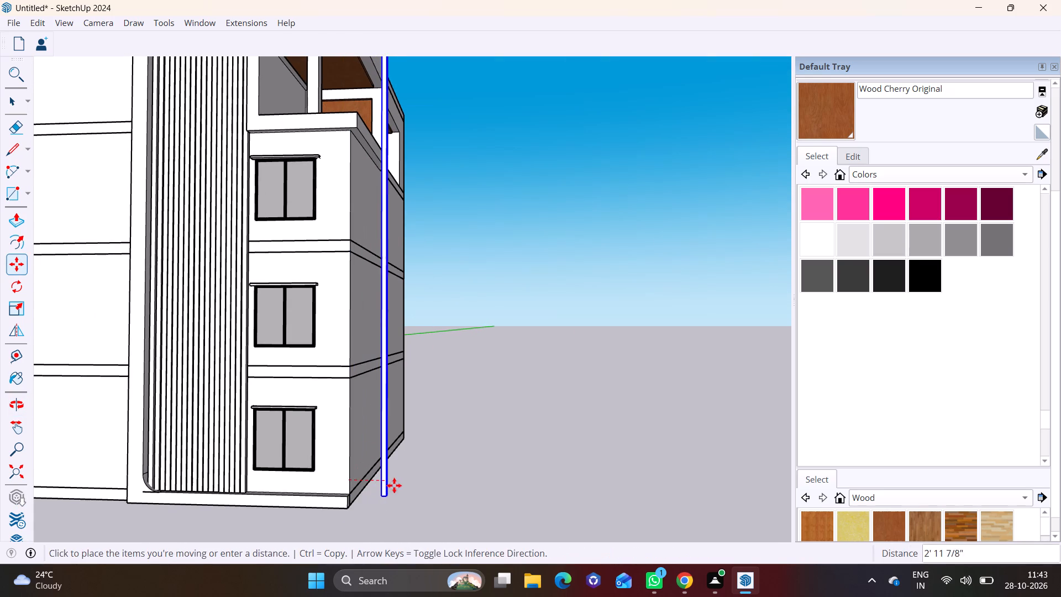
left_click(394, 486)
Shorten the strip by pushing its top face down about 7' 8 7/16" to the balcony slab's lower corner level.
middle_click_drag(489, 305, 450, 454)
middle_click_drag(418, 159, 430, 316, "shift")
scroll(393, 325, "up", 2)
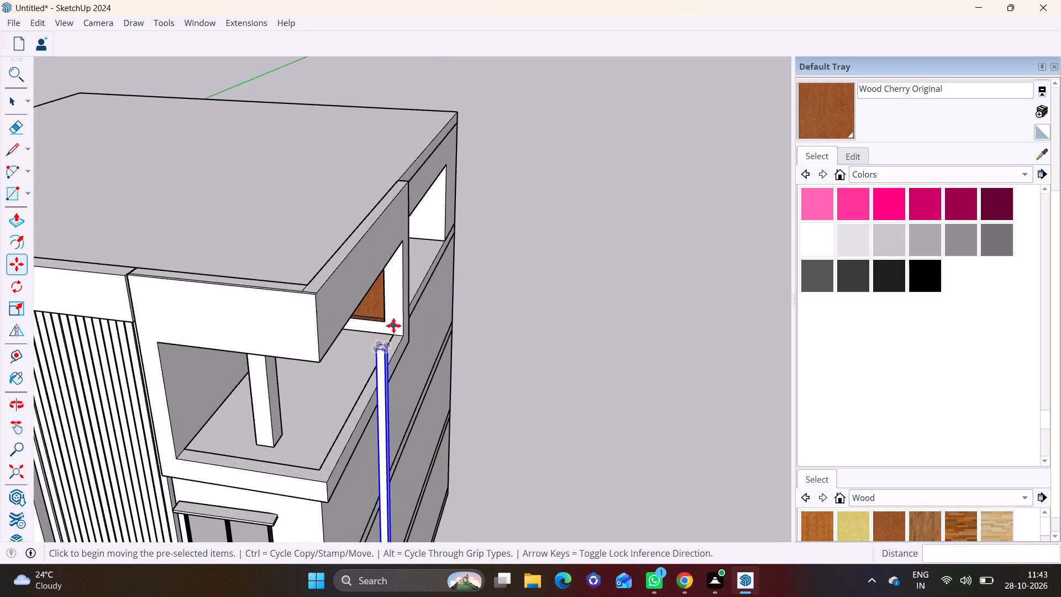
scroll(393, 326, "up", 4)
key("space")
left_click(19, 145)
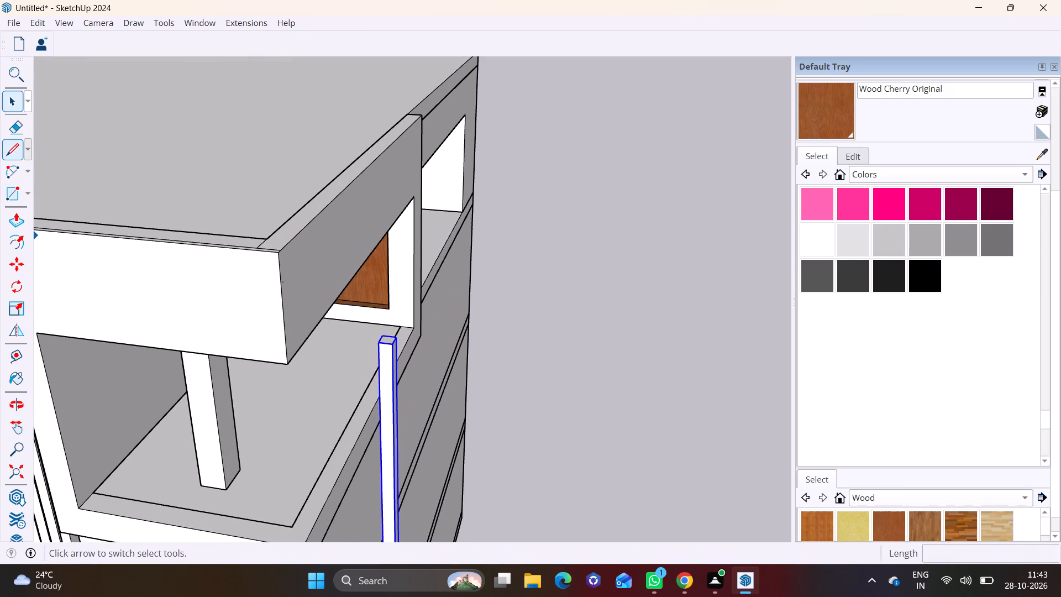
left_click(20, 101)
scroll(506, 367, "up", 4)
triple_click(195, 285)
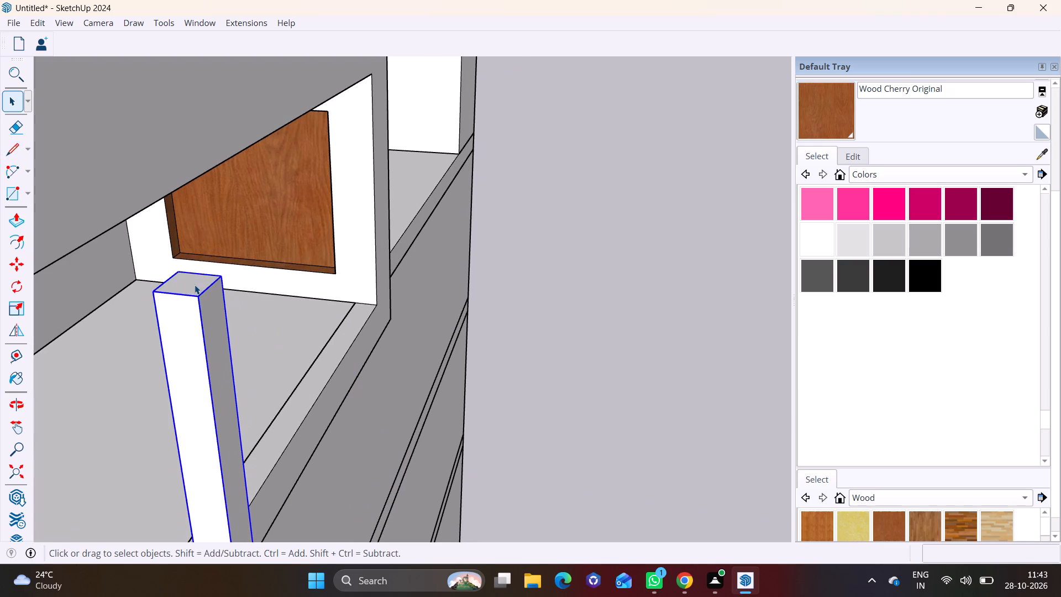
triple_click(195, 285)
double_click(195, 285)
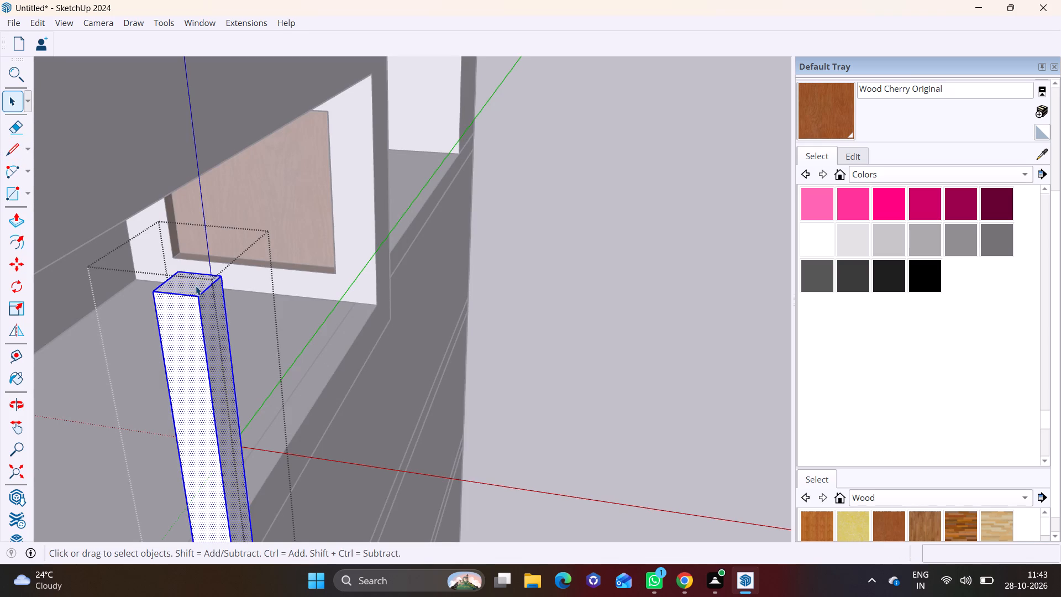
left_click(201, 282)
middle_click_drag(225, 286, 399, 232)
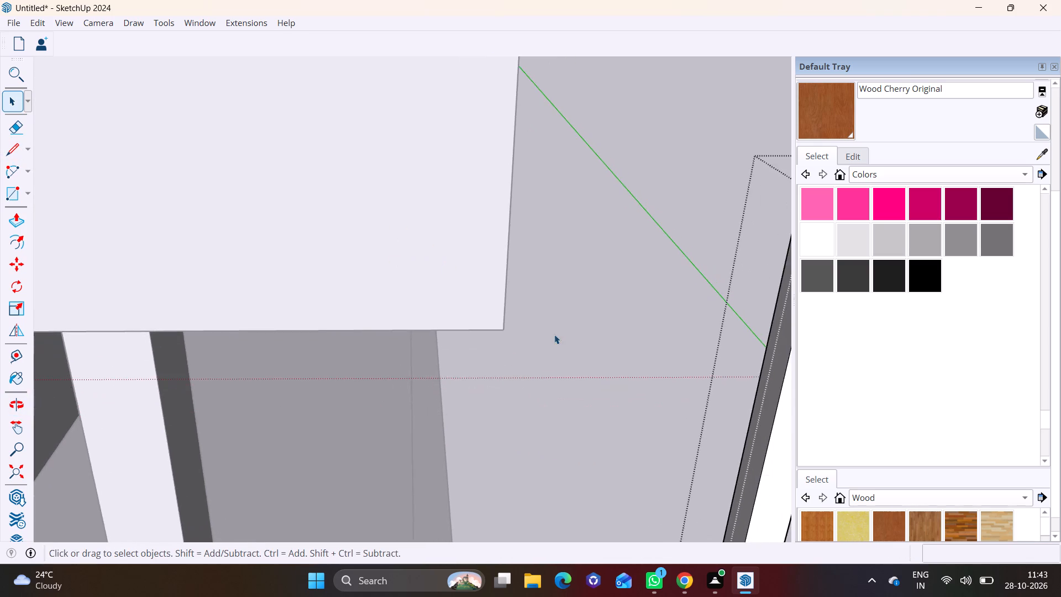
scroll(556, 342, "down", 5)
middle_click_drag(572, 386, 476, 310)
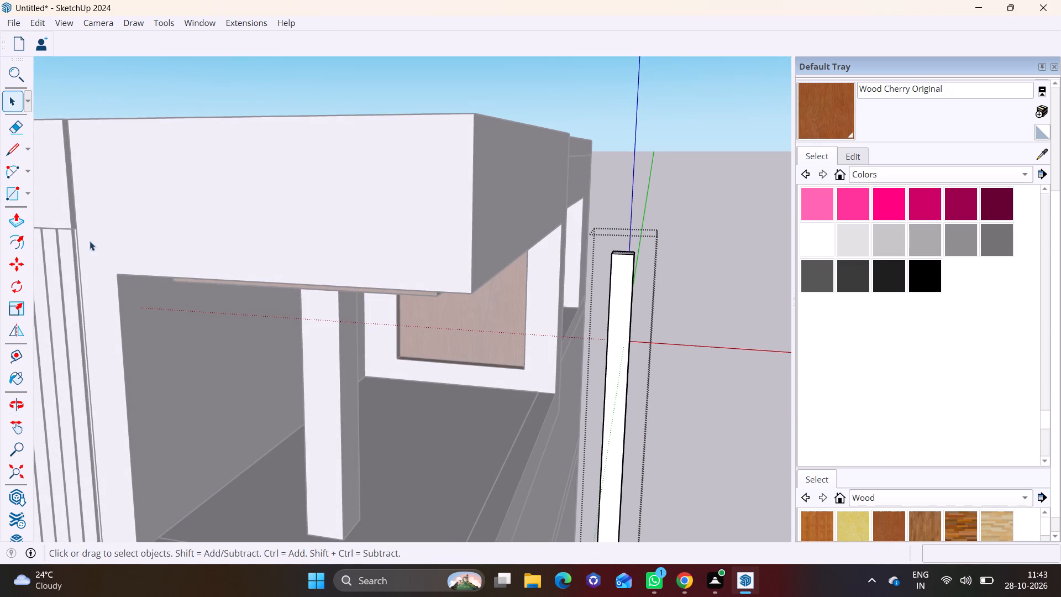
left_click(11, 219)
left_click(618, 247)
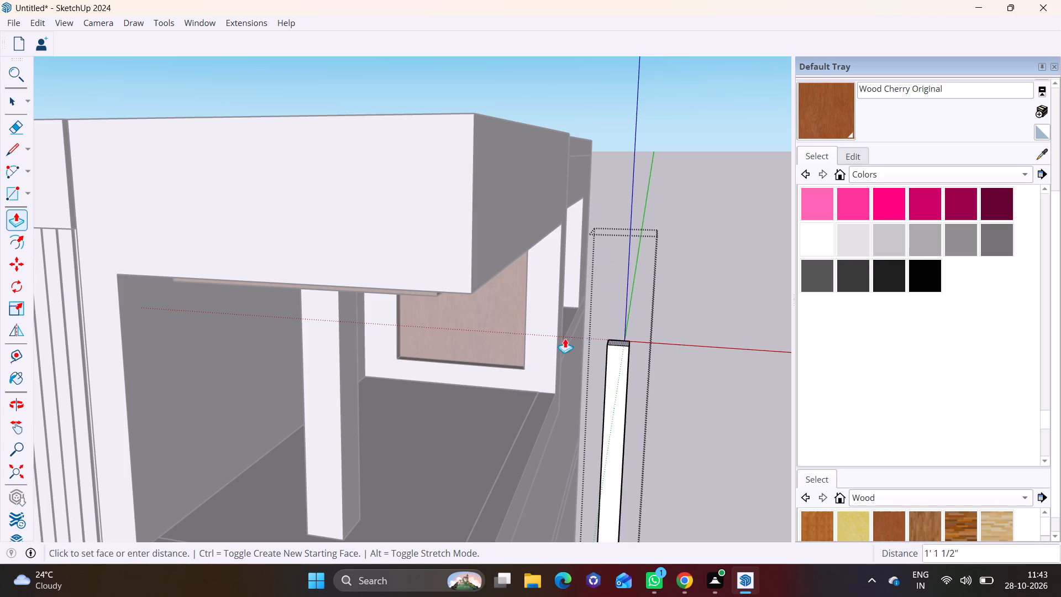
middle_click_drag(557, 376, 581, 277, "shift")
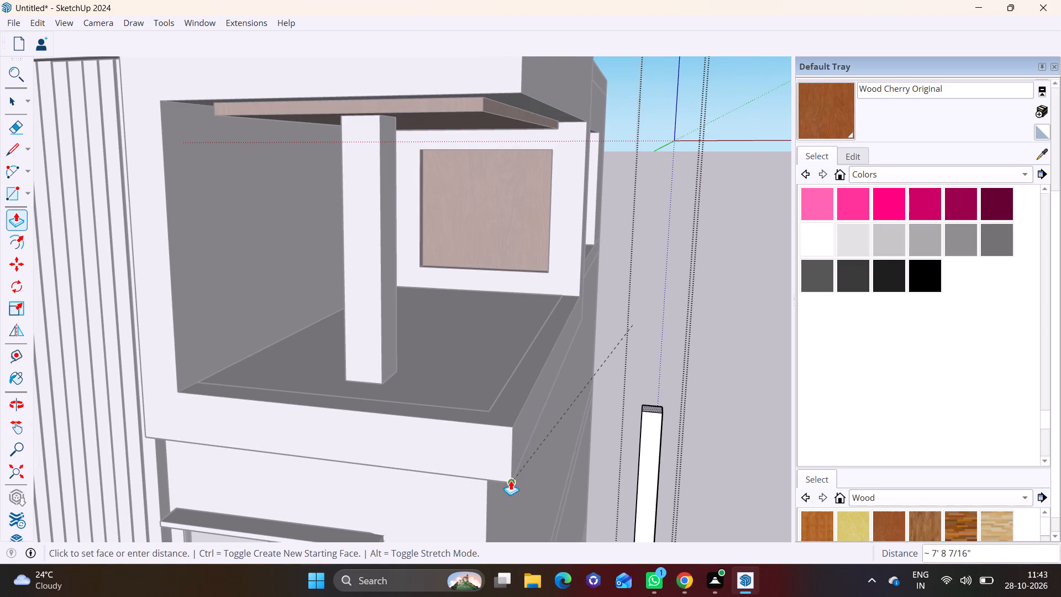
left_click(507, 483)
middle_click_drag(500, 474, 511, 396)
scroll(514, 390, "down", 1)
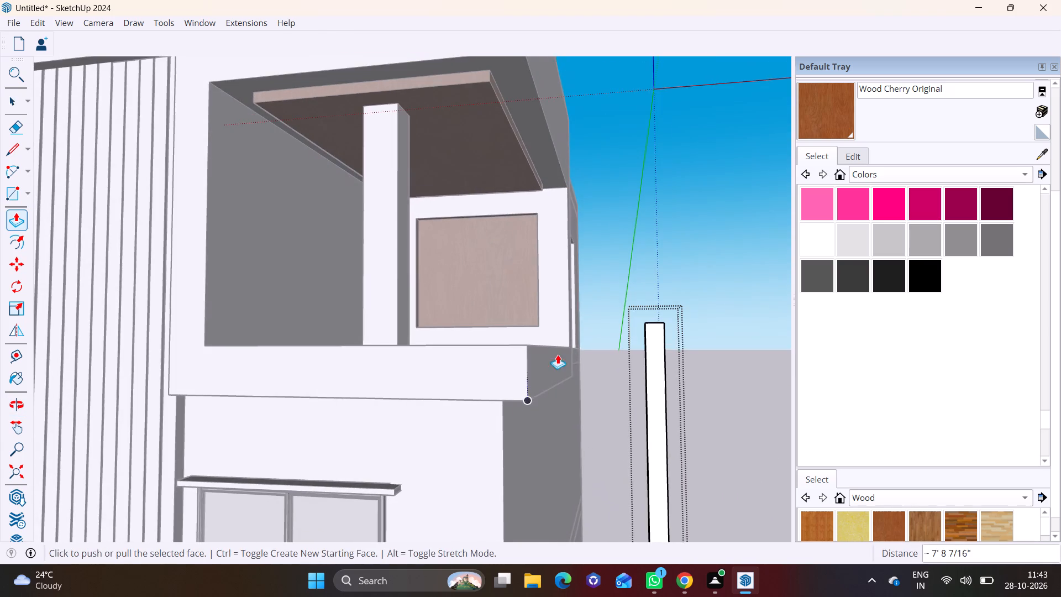
scroll(608, 339, "down", 6)
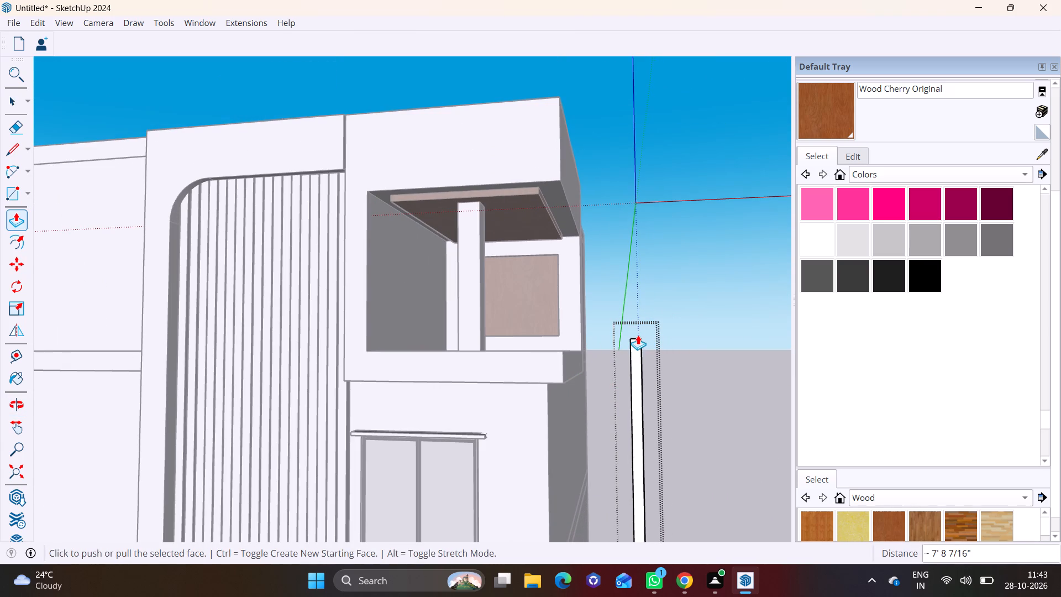
Push the strip's top face further down, below the balcony slab's level, and leave the strip's group.
left_click(638, 335)
left_click(637, 423)
scroll(653, 435, "down", 4)
middle_click_drag(669, 448, 554, 312)
key("space")
left_click(603, 406)
Move the strip about 3' 9 7/16" back onto the base slab and align its lower corner with the building's corner edge.
left_click(562, 437)
middle_click_drag(582, 437, 567, 219, "shift")
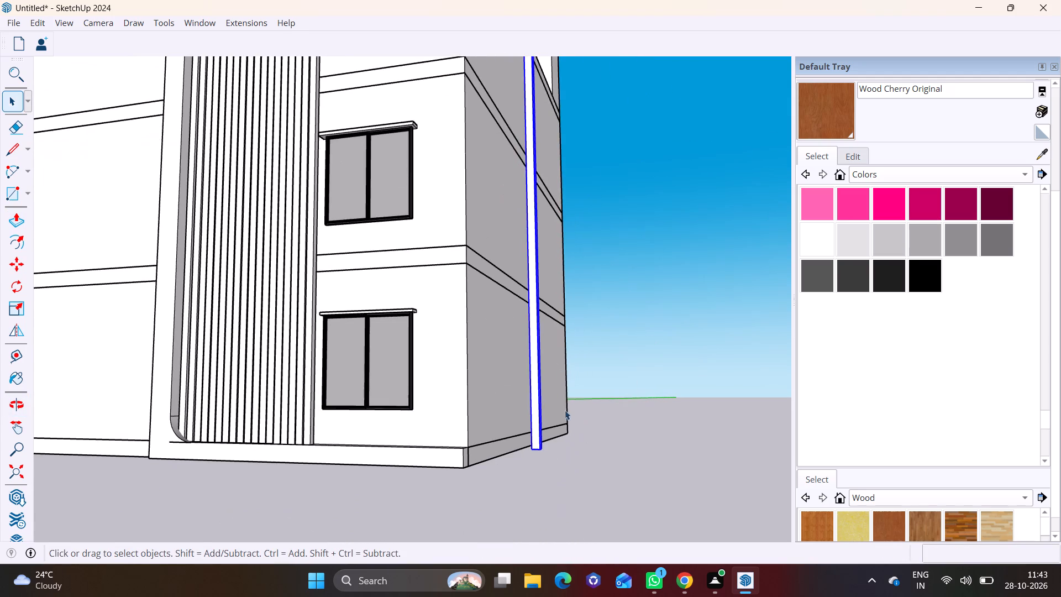
scroll(555, 452, "up", 5)
key("m")
scroll(544, 444, "up", 1)
middle_click_drag(544, 444, 401, 493)
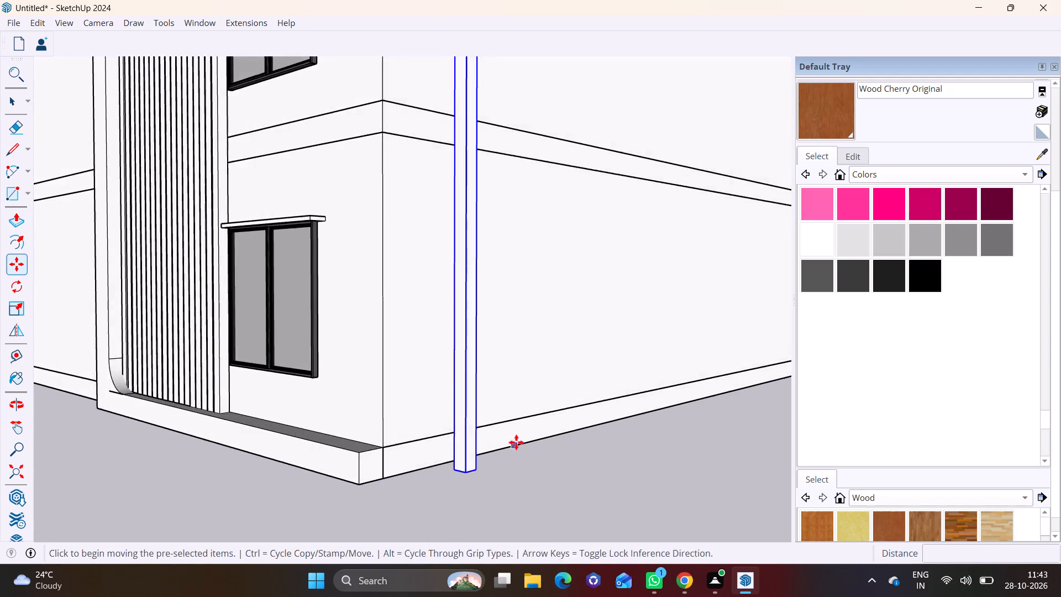
scroll(516, 442, "up", 3)
left_click(456, 485)
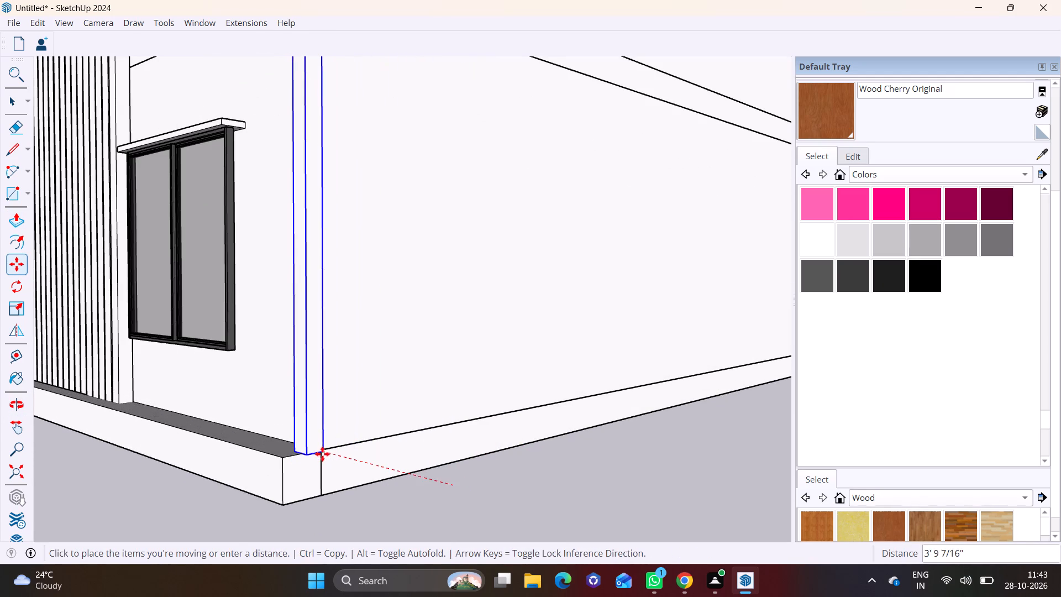
left_click(321, 453)
middle_click_drag(339, 423, 141, 421)
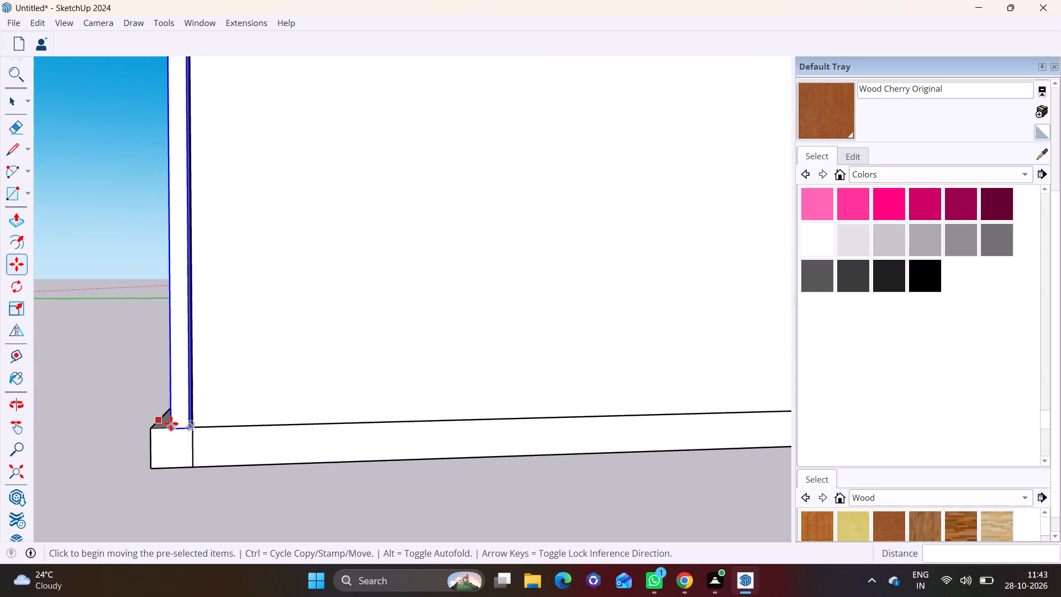
scroll(184, 422, "up", 10)
left_click(198, 437)
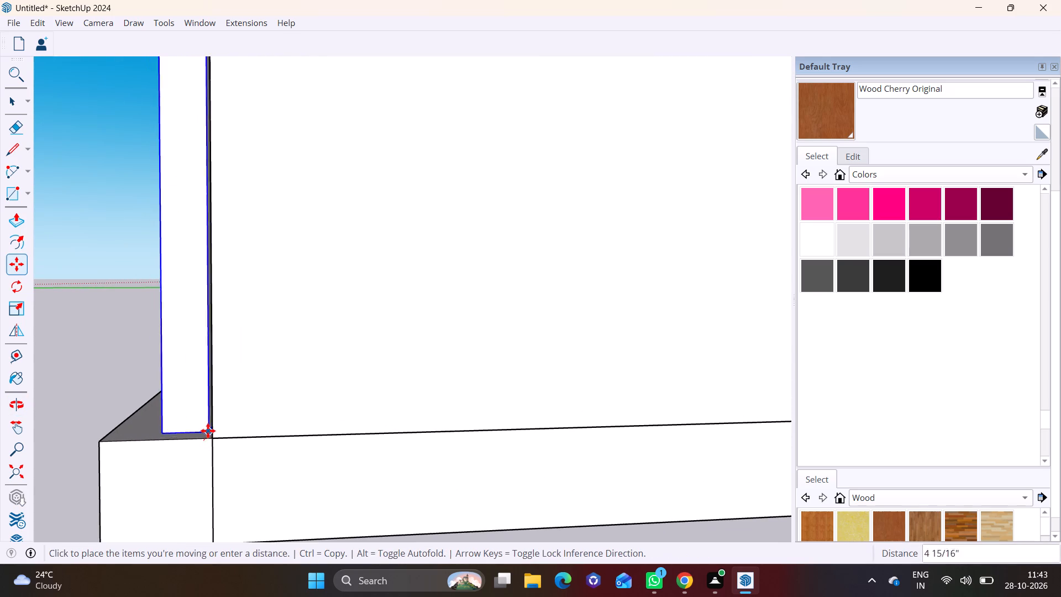
left_click(211, 432)
Extend the corner strip by pulling its top face up to the underside of the balcony slab.
scroll(213, 371, "down", 13)
middle_click_drag(275, 387, 333, 596, "shift")
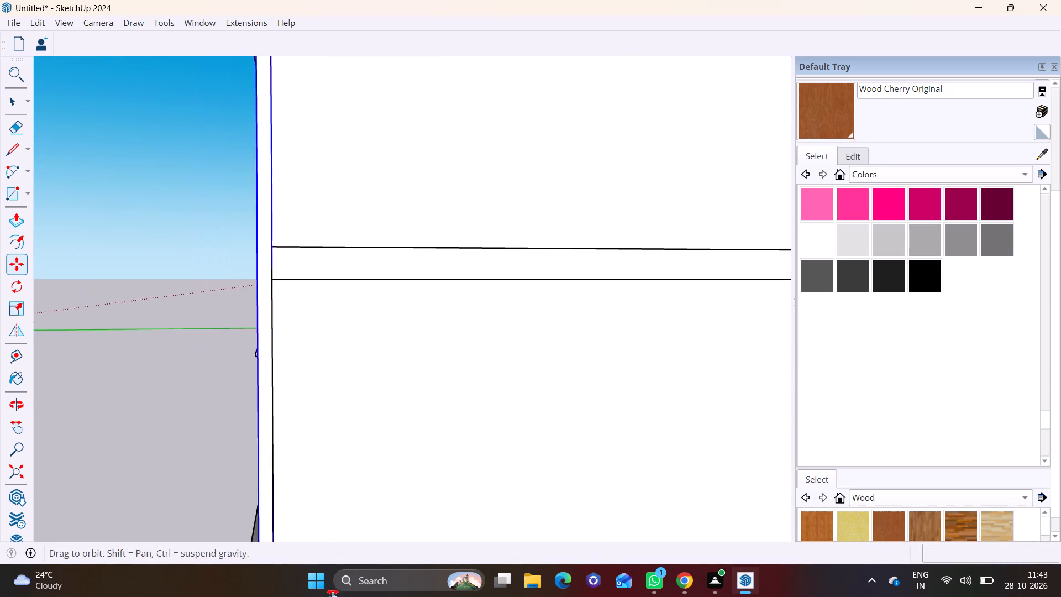
middle_click_drag(333, 596, 331, 582, "shift")
scroll(328, 284, "down", 14)
middle_click_drag(331, 219, 333, 370, "shift")
scroll(326, 266, "up", 5)
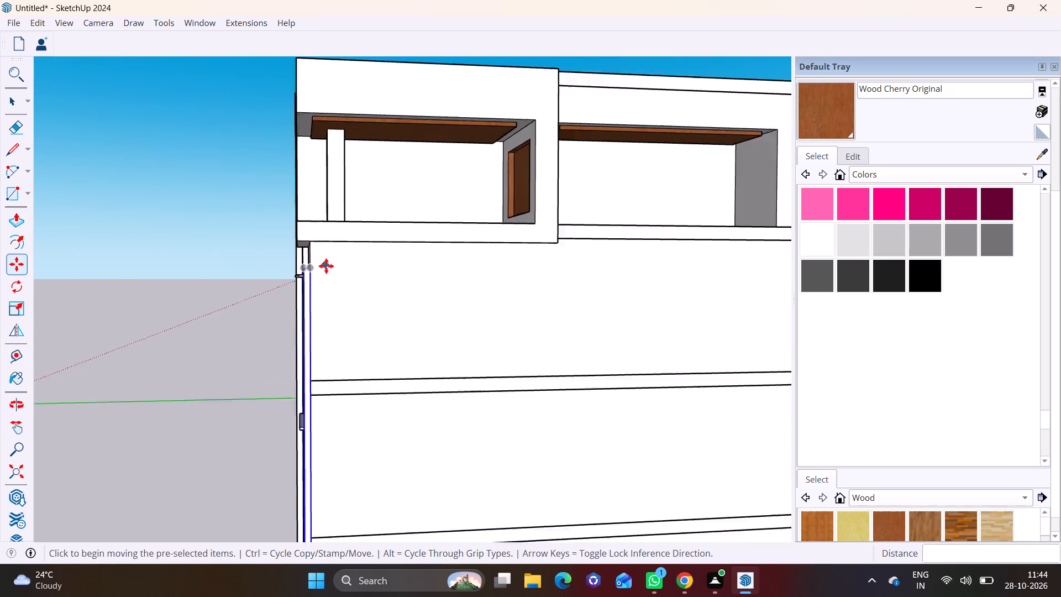
scroll(326, 266, "up", 8)
middle_click_drag(306, 264, 292, 370)
middle_click_drag(290, 377, 306, 254, "shift")
scroll(269, 369, "up", 4)
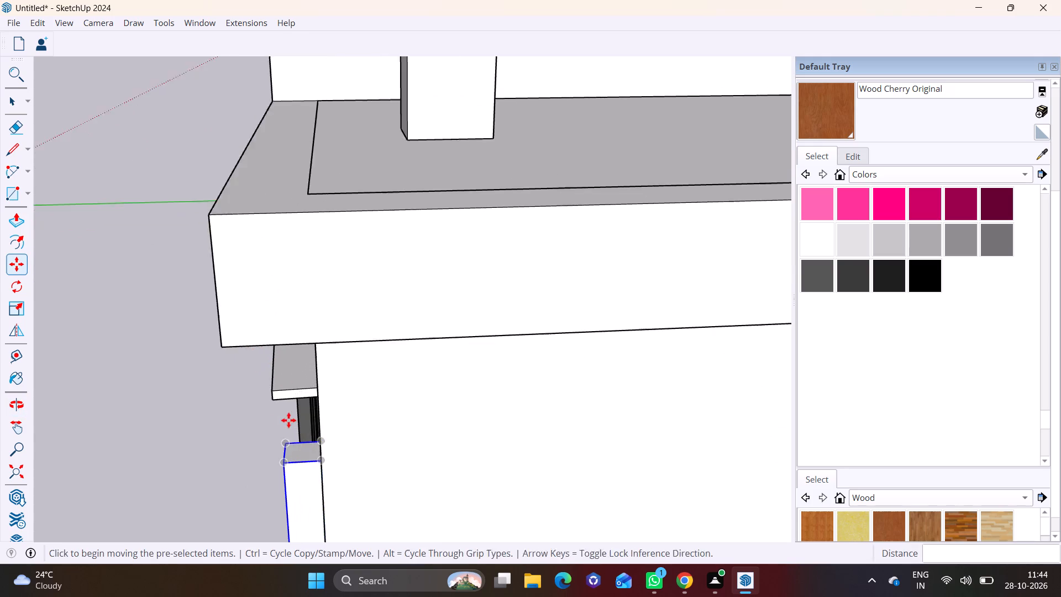
scroll(288, 420, "up", 1)
left_click(11, 99)
triple_click(322, 473)
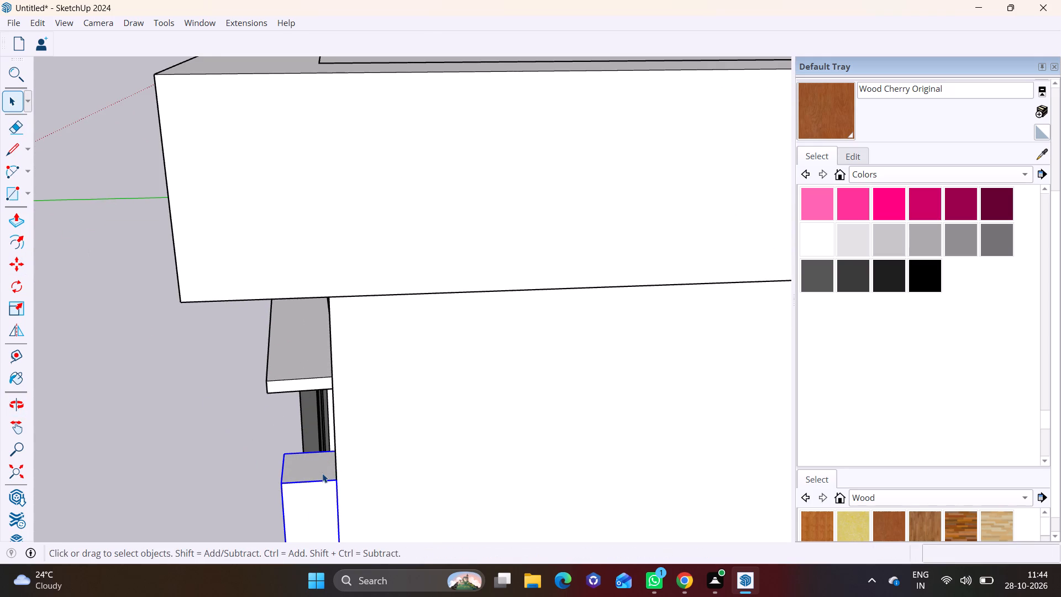
left_click(319, 469)
left_click(23, 219)
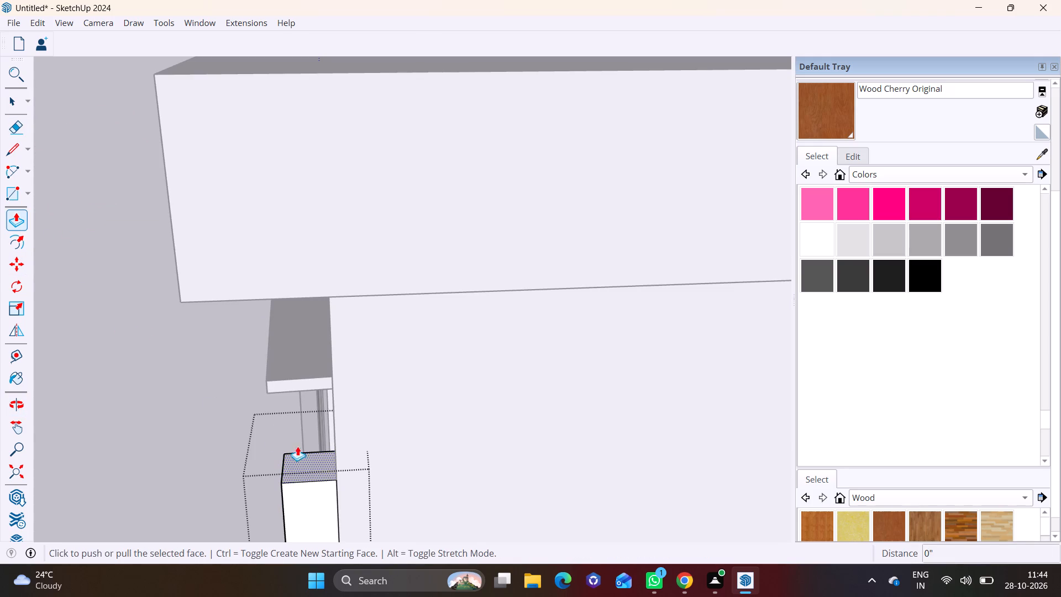
left_click(331, 469)
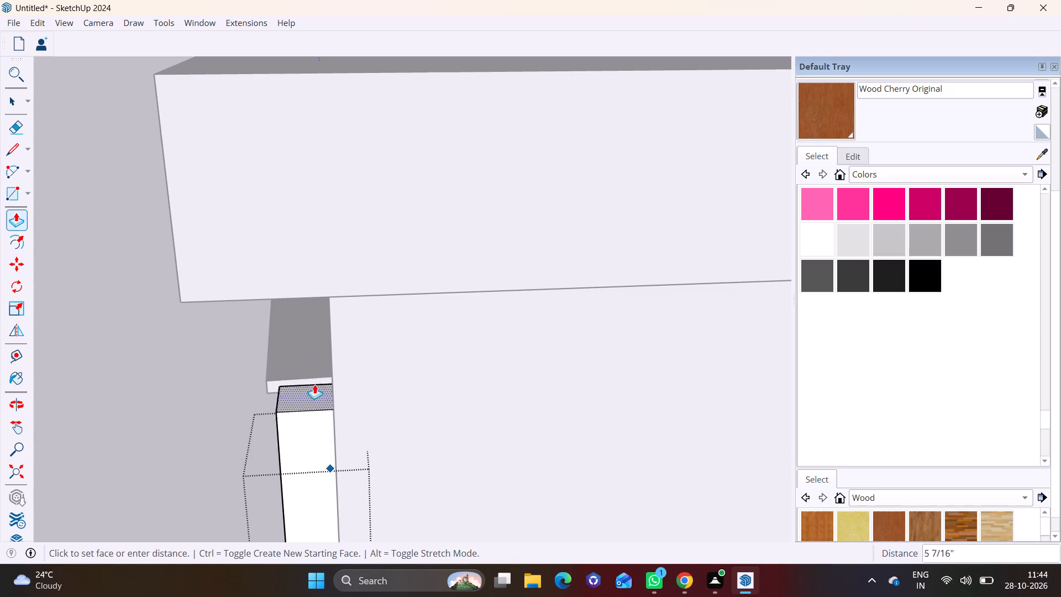
left_click(297, 402)
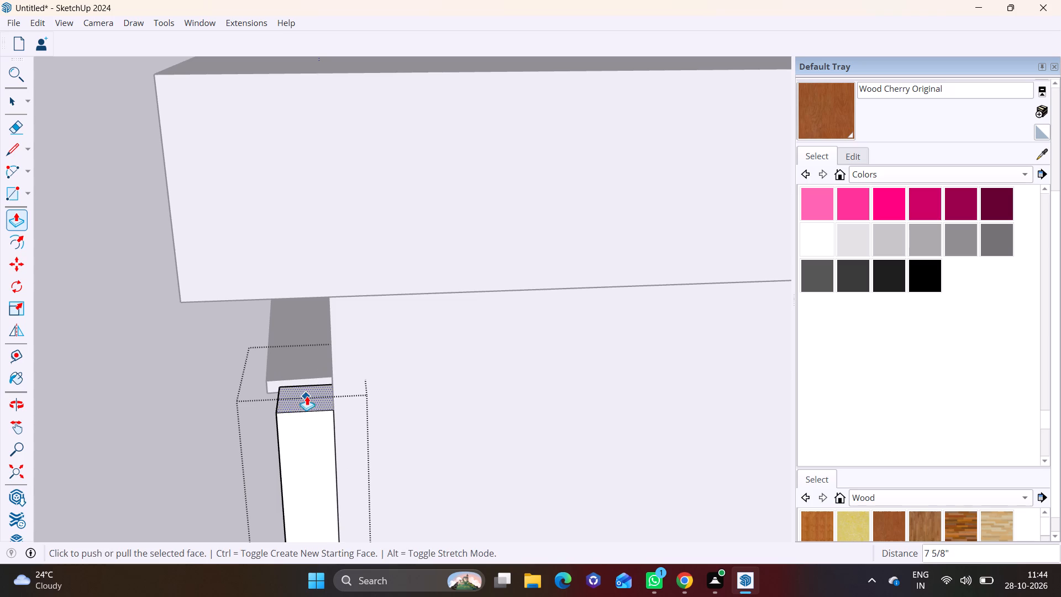
left_click(307, 396)
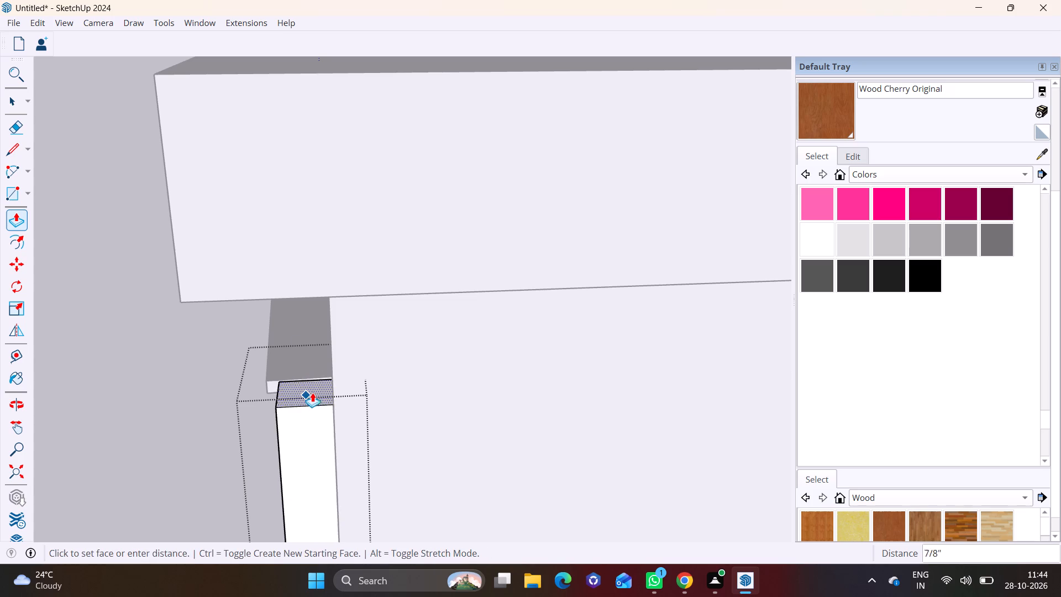
left_click(310, 385)
left_click(316, 386)
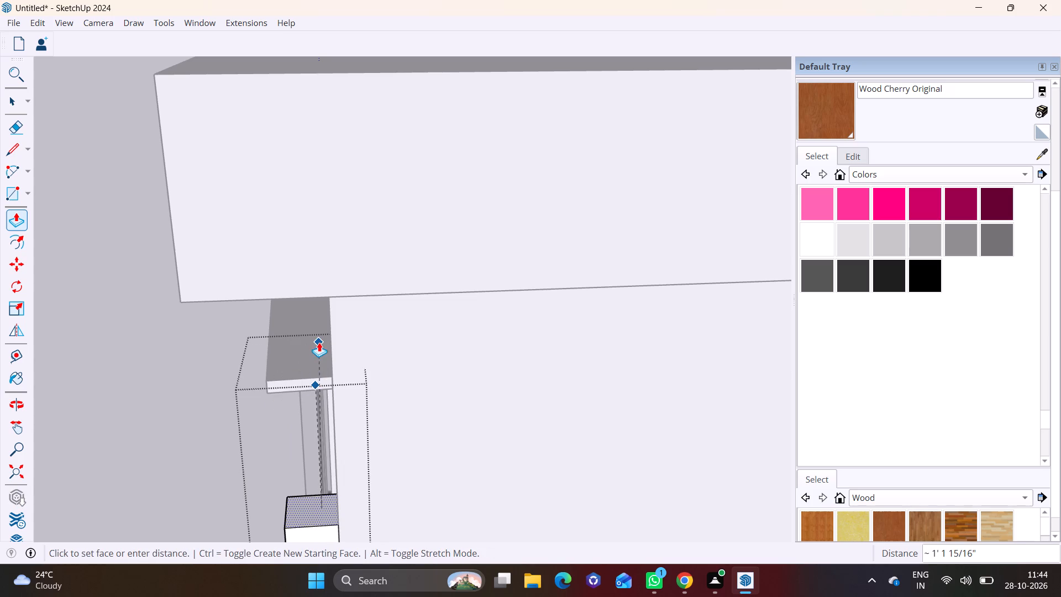
left_click(321, 302)
middle_click_drag(334, 351, 534, 269)
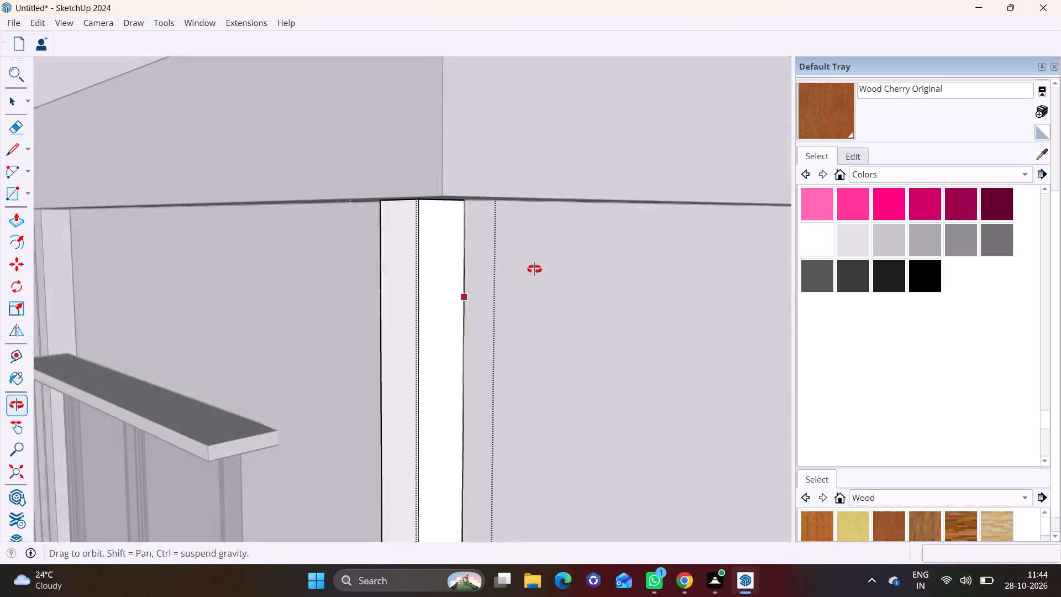
middle_click_drag(534, 269, 611, 273)
scroll(596, 308, "down", 5)
key("space")
left_click(594, 361)
Copy the corner strip three times along the window wall toward the windows, spacing the copies about 5 7/8" apart.
scroll(538, 367, "down", 7)
middle_click_drag(528, 404, 452, 230)
middle_click_drag(478, 359, 672, 354)
middle_click_drag(592, 407, 481, 219)
scroll(498, 437, "down", 3)
middle_click_drag(489, 420, 489, 395, "shift")
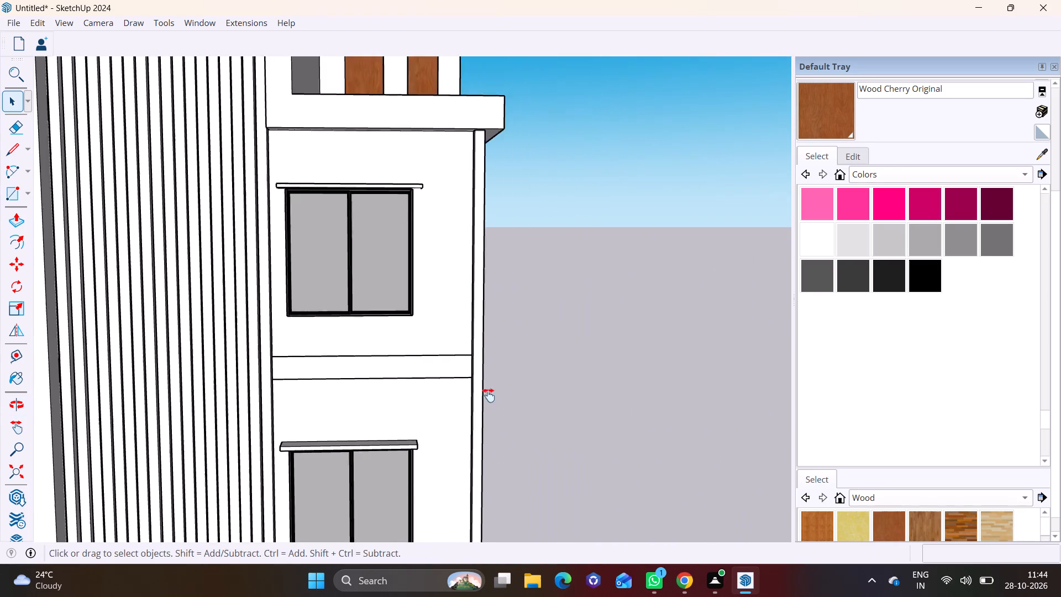
middle_click_drag(489, 395, 482, 281, "shift")
scroll(483, 500, "up", 3)
middle_click_drag(482, 478, 454, 289, "shift")
scroll(449, 526, "up", 2)
middle_click_drag(469, 485, 469, 326, "shift")
scroll(466, 507, "down", 1)
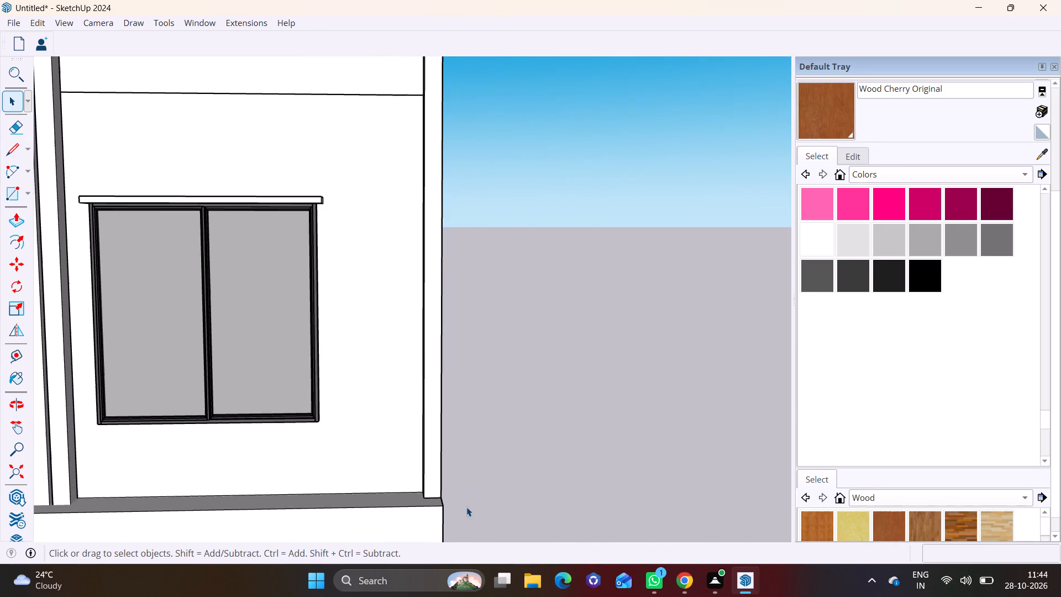
scroll(397, 476, "up", 2)
left_click(446, 470)
scroll(446, 470, "up", 7)
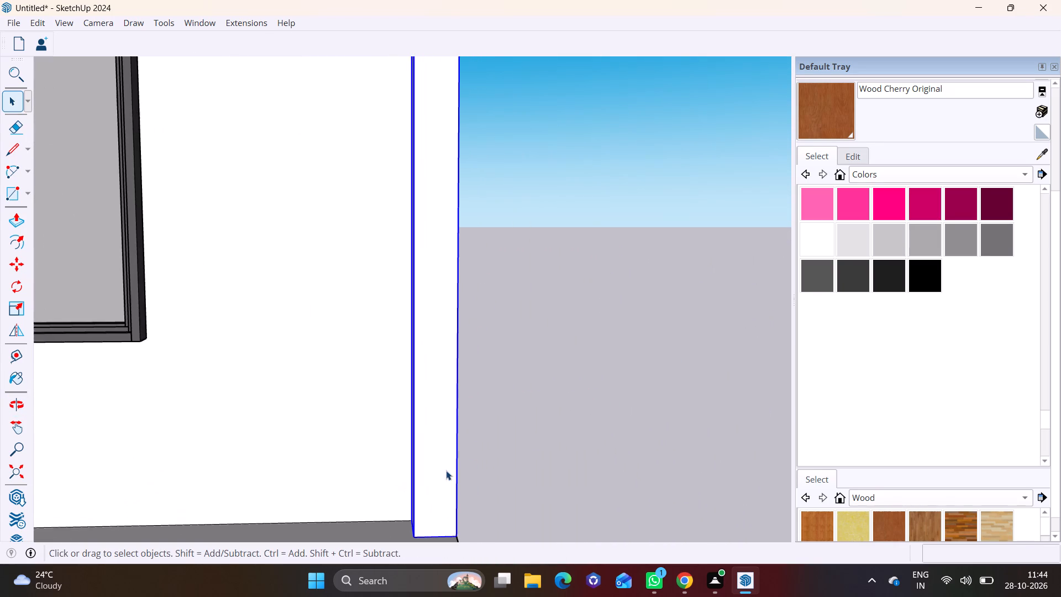
middle_click_drag(446, 470, 542, 470, "shift")
key("m")
left_click(504, 518)
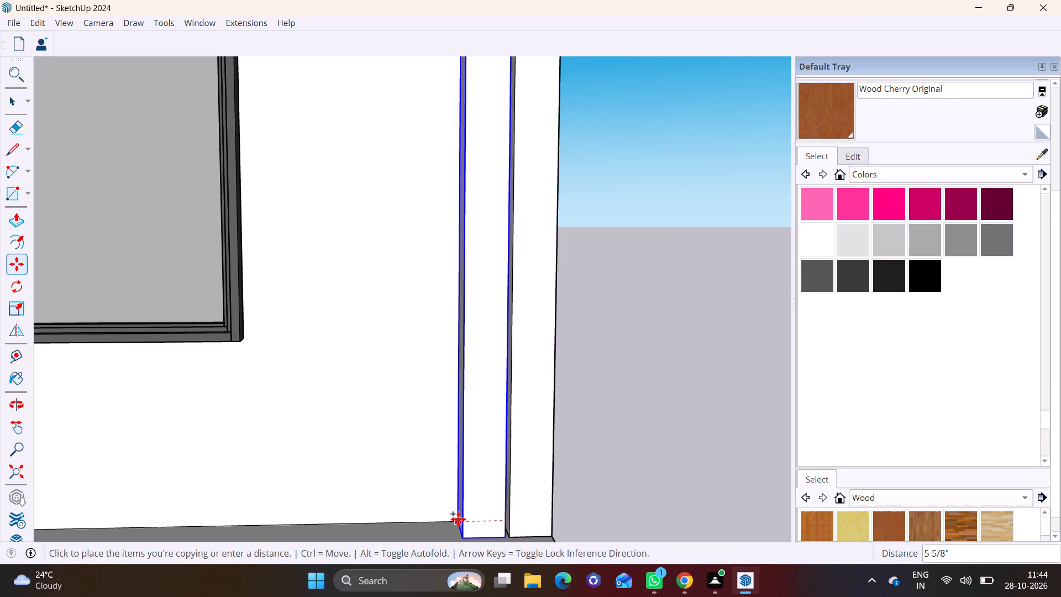
left_click(456, 519)
left_click(451, 520)
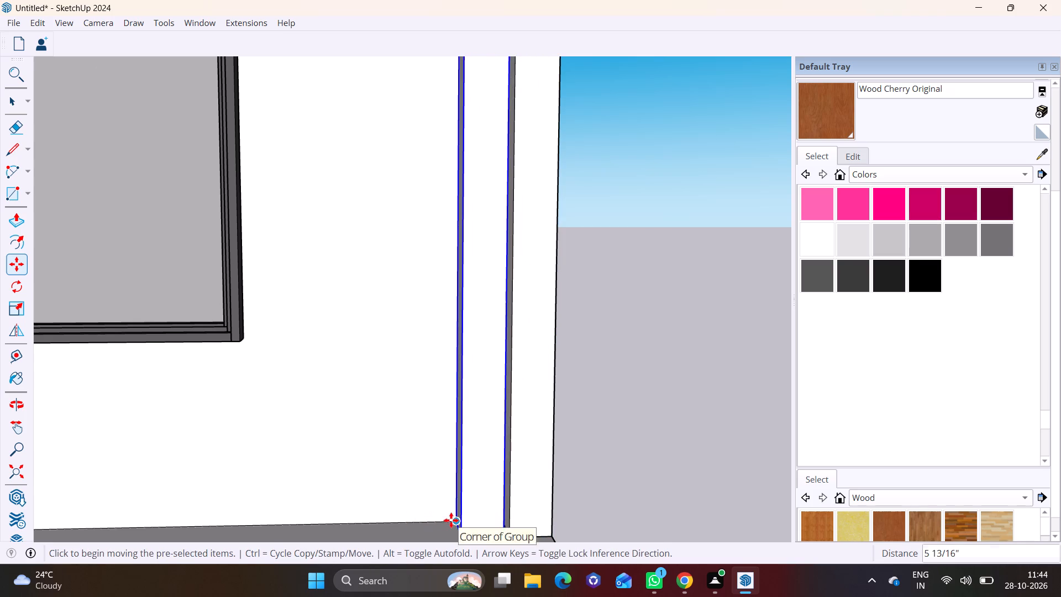
left_click(410, 523)
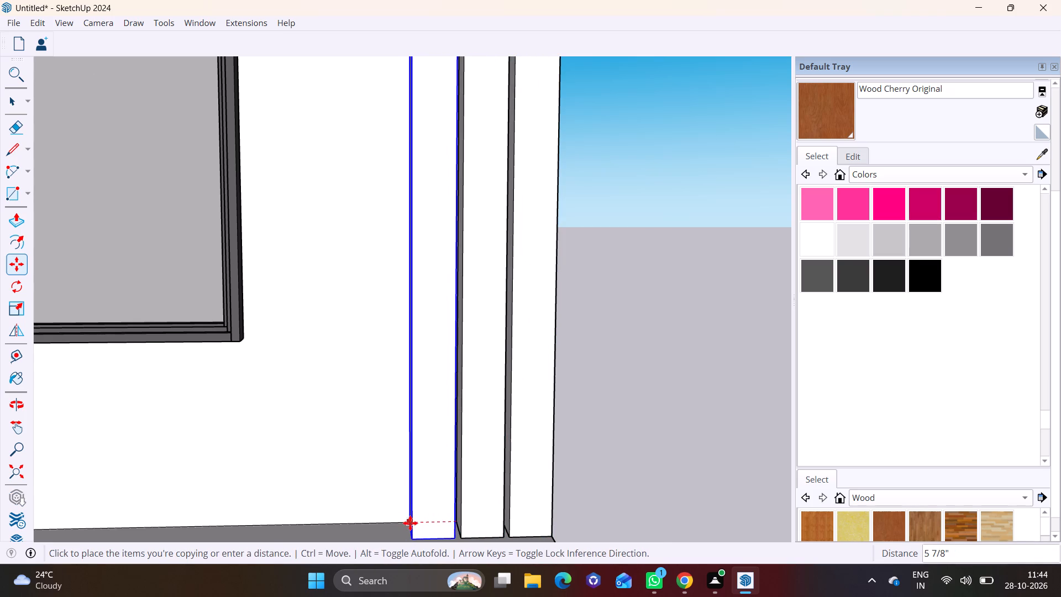
left_click(408, 521)
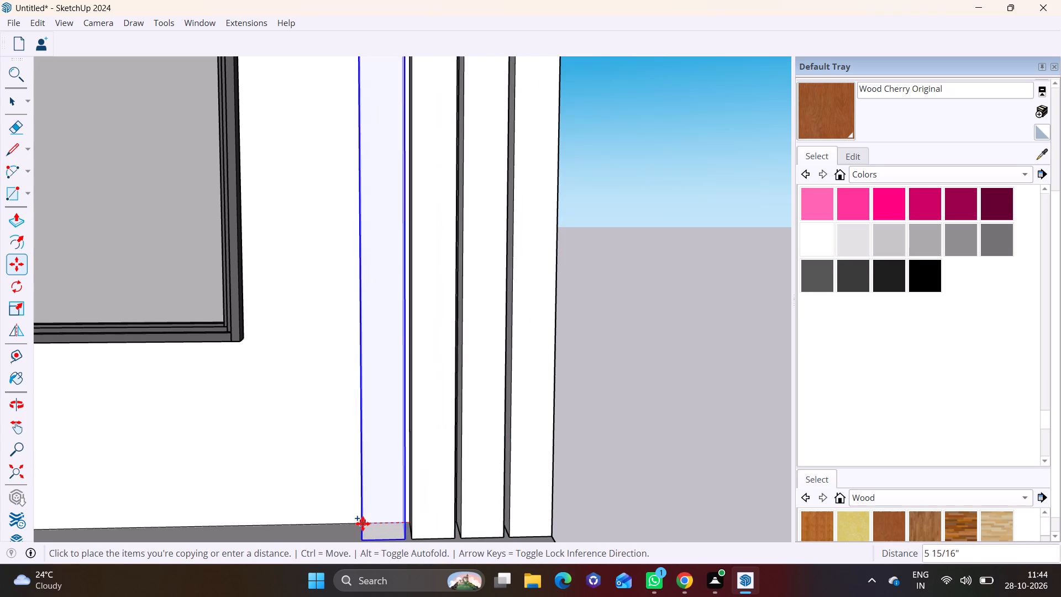
left_click(363, 523)
Add two more strip copies about 6 3/8" apart, continuing the row up to the window frame's edge.
scroll(372, 499, "down", 3)
middle_click_drag(400, 502, 529, 490, "shift")
middle_click_drag(527, 502, 590, 520)
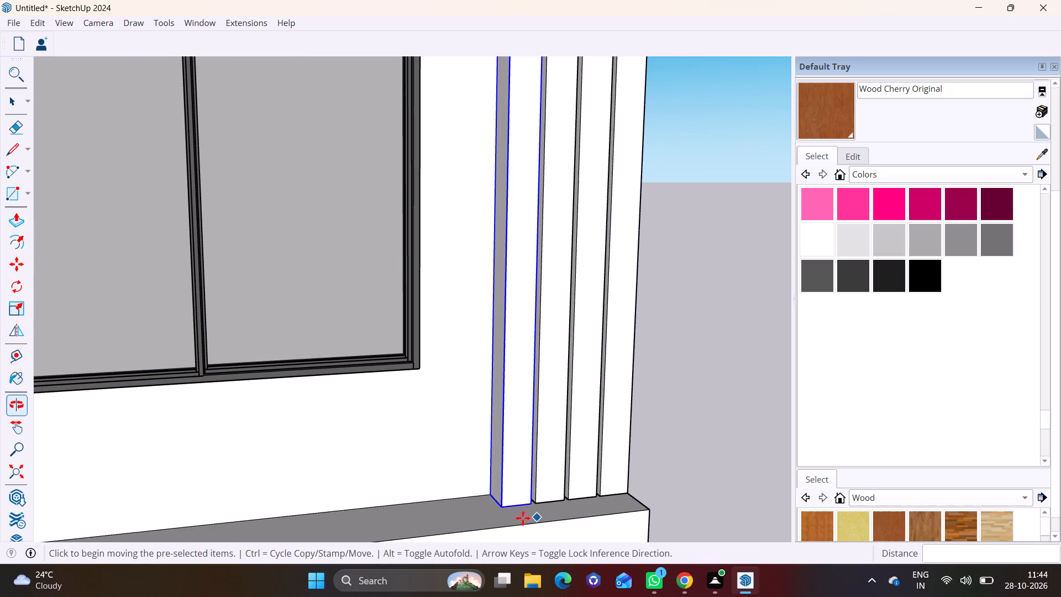
left_click(492, 496)
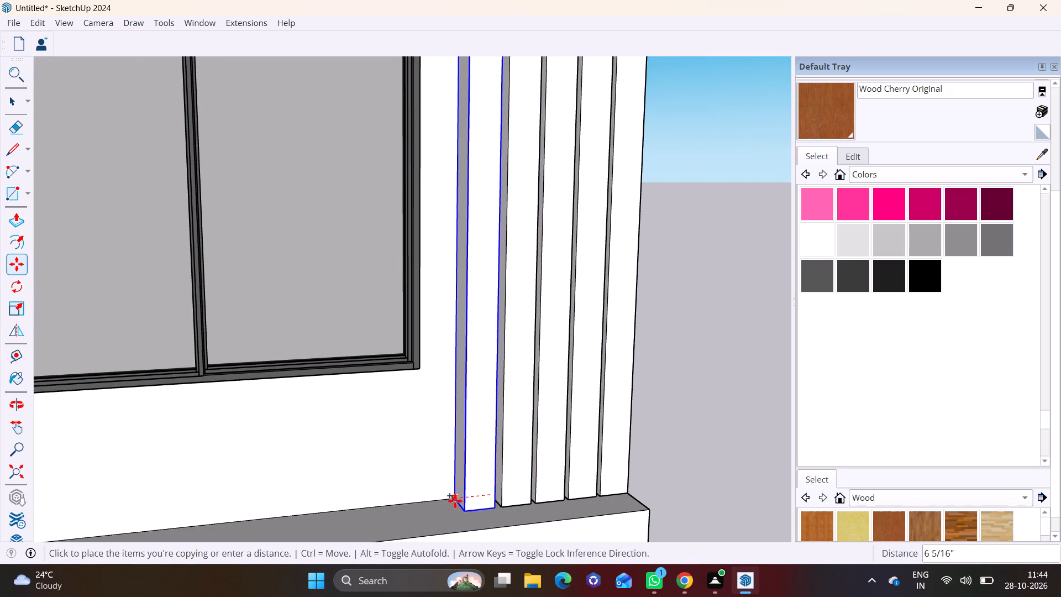
left_click(455, 501)
left_click(455, 498)
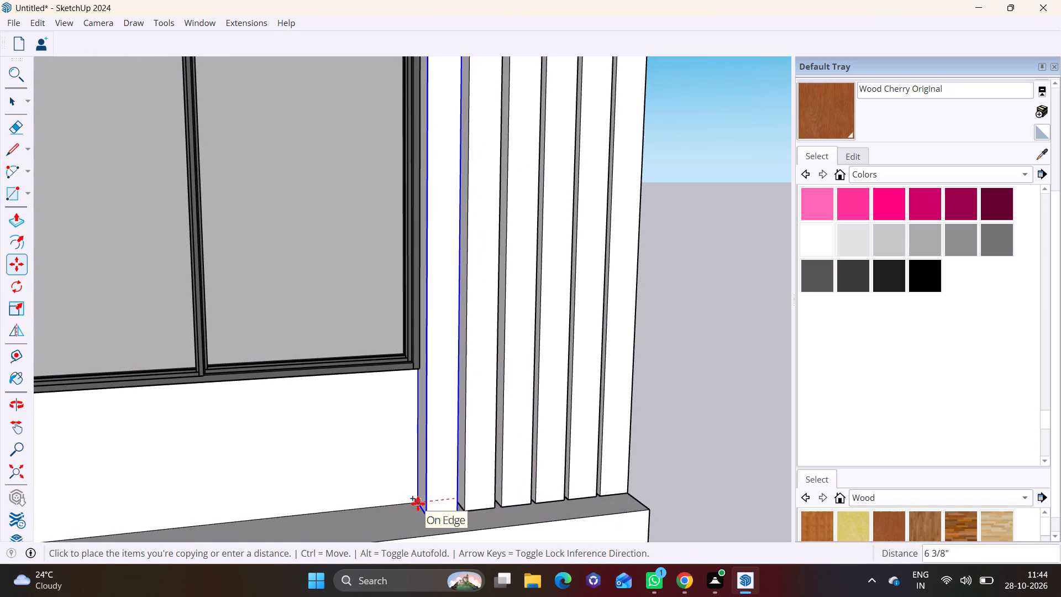
left_click(418, 504)
key("space")
left_click(667, 465)
Draw a small upright rectangle on the wall directly under the balcony slab, starting at the corner beside the strip-filled facade frame.
scroll(723, 355, "down", 8)
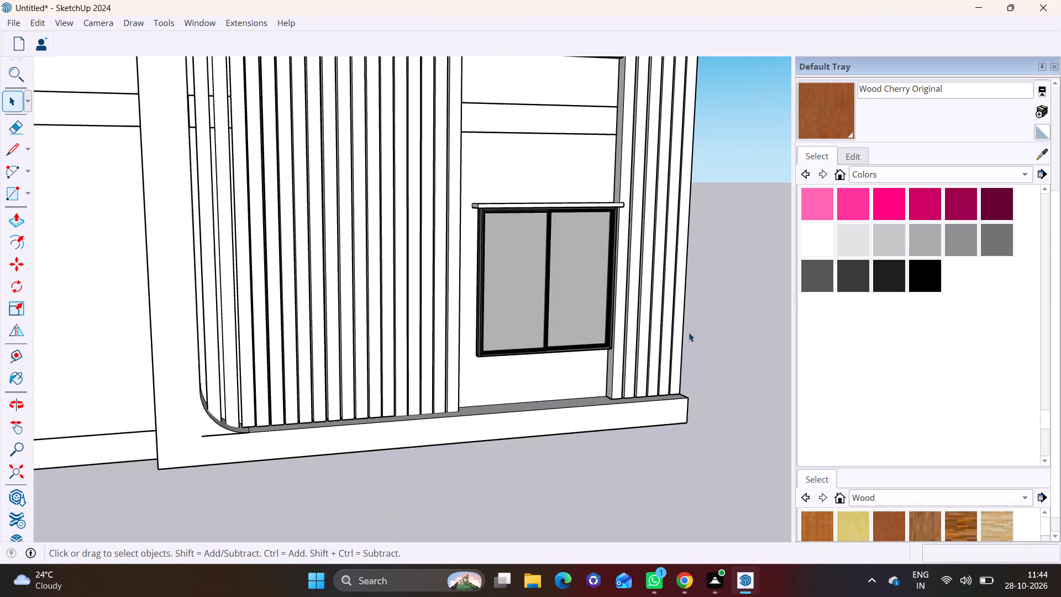
scroll(689, 332, "down", 3)
middle_click_drag(610, 359, 465, 449, "shift")
scroll(442, 184, "down", 3)
middle_click_drag(450, 212, 439, 446, "shift")
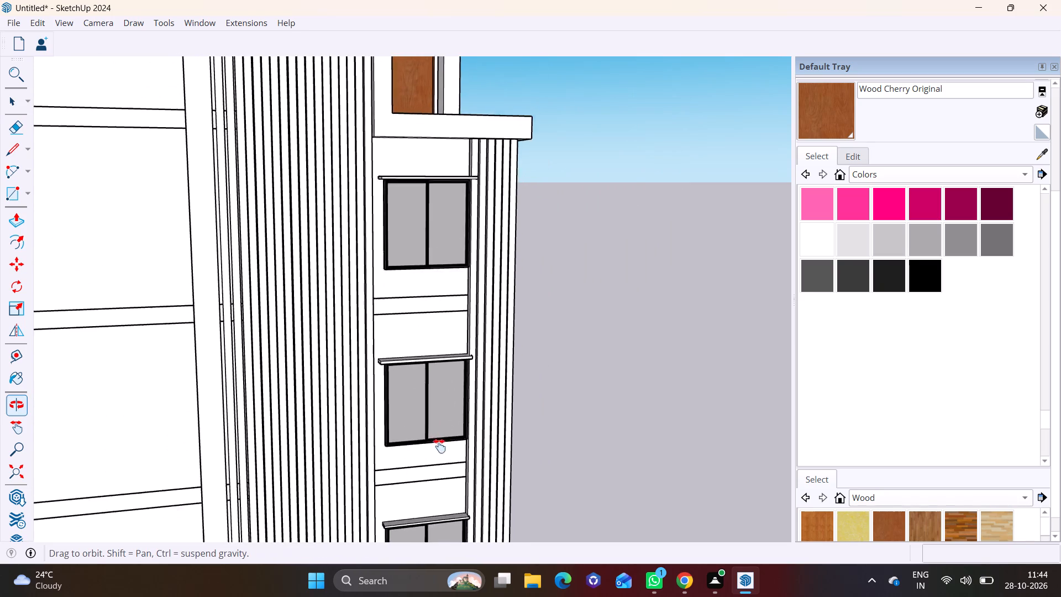
middle_click_drag(439, 446, 436, 473, "shift")
middle_click_drag(465, 337, 387, 269)
scroll(324, 134, "up", 8)
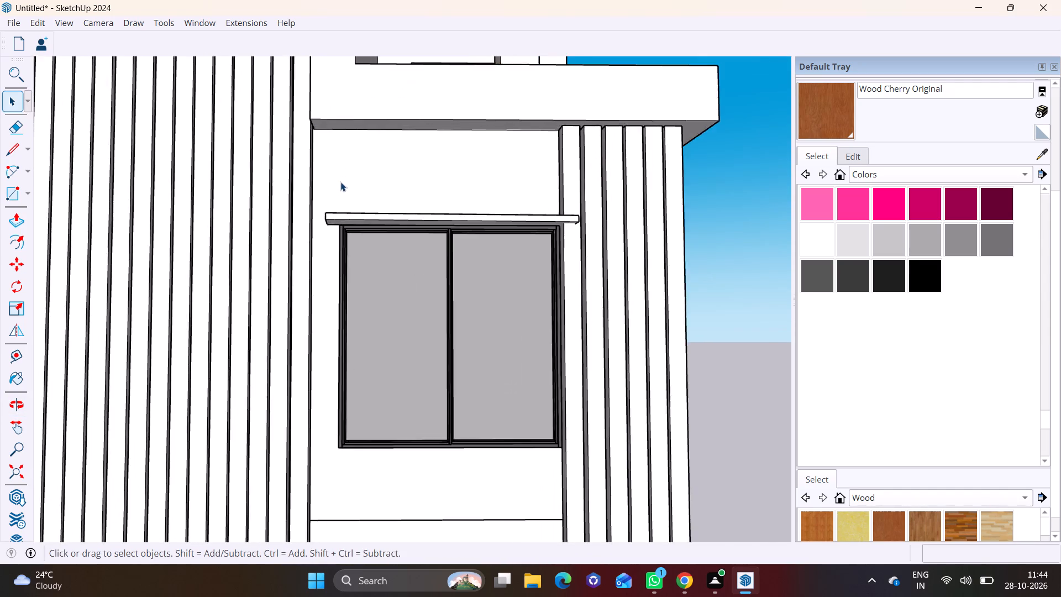
scroll(340, 182, "up", 3)
scroll(382, 255, "down", 3)
scroll(314, 190, "up", 9)
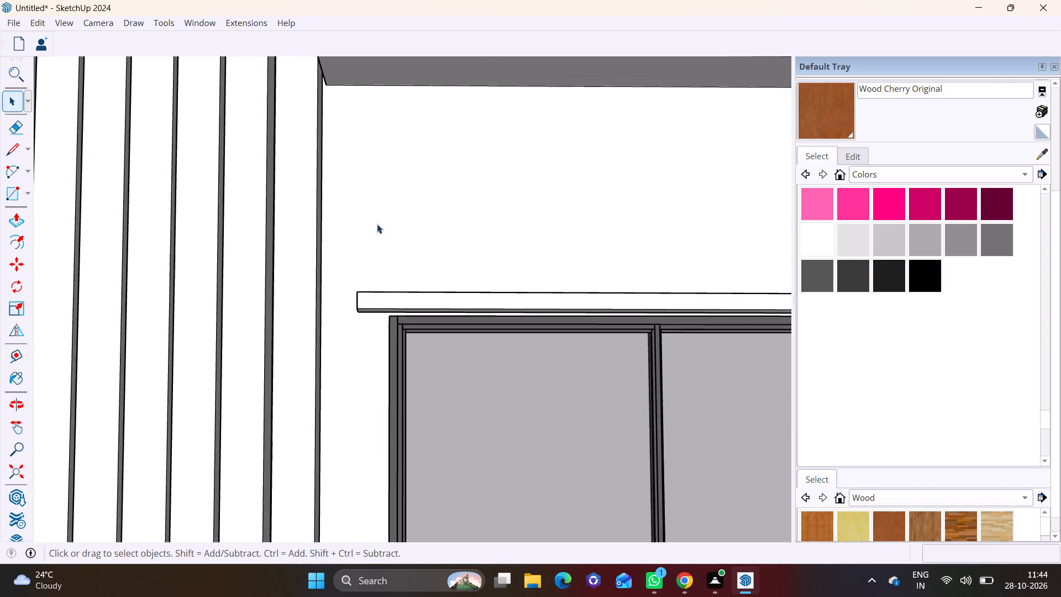
middle_click_drag(412, 231, 439, 188, "shift")
middle_click_drag(433, 208, 444, 231)
middle_click_drag(403, 148, 396, 288, "shift")
scroll(367, 190, "up", 5)
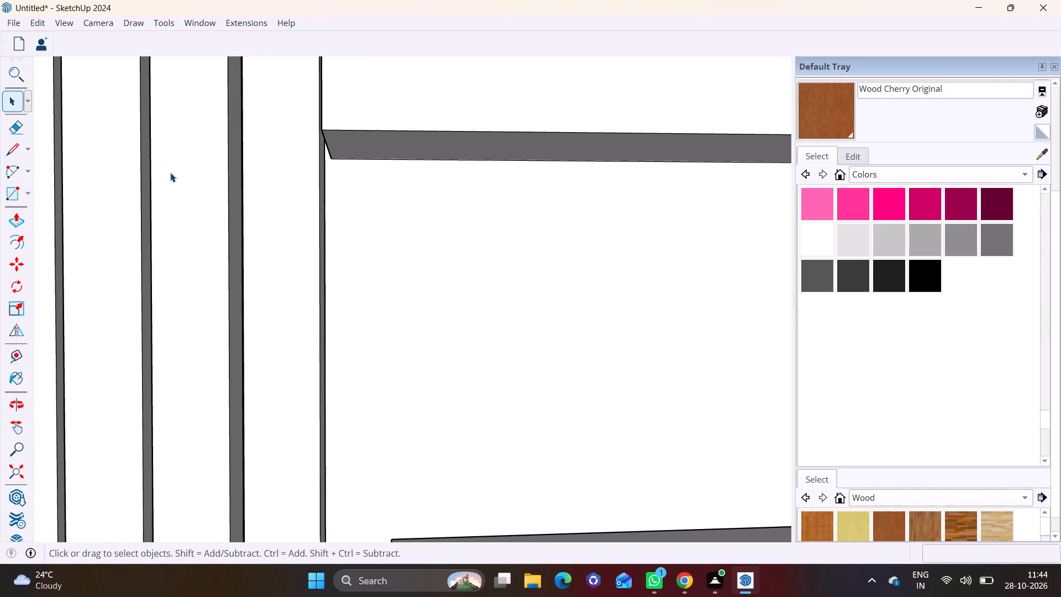
left_click(23, 188)
left_click(29, 192)
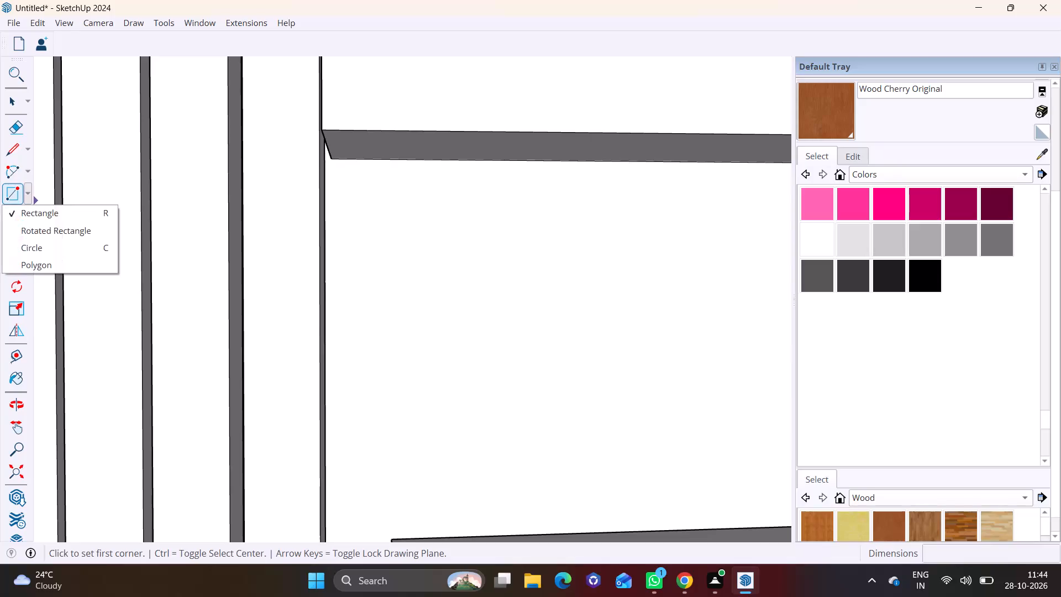
left_click(35, 210)
scroll(349, 181, "up", 2)
left_click(328, 158)
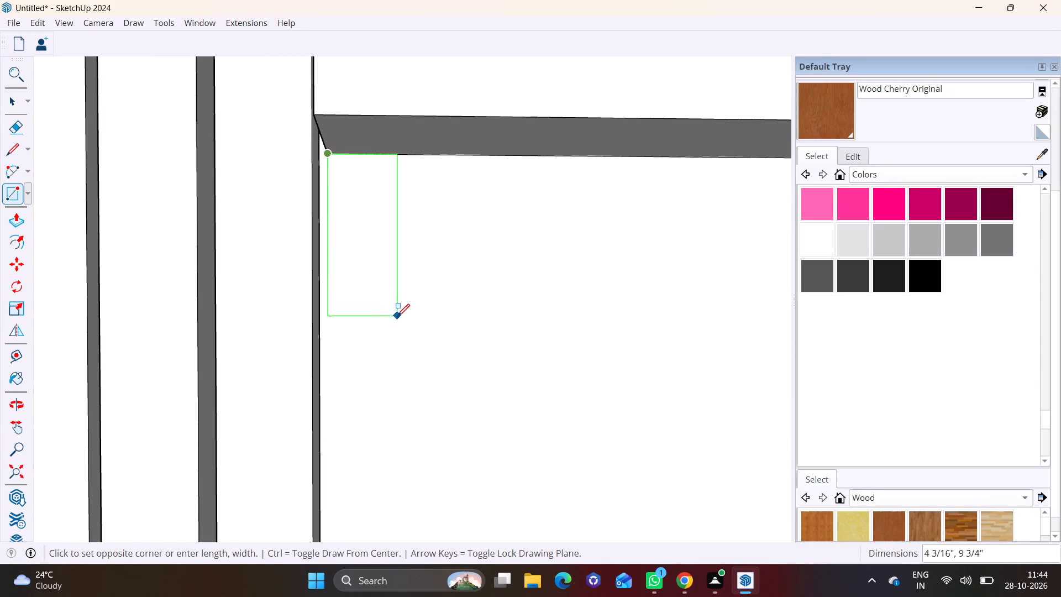
left_click(417, 345)
key("space")
Pull the small rectangle under the balcony slab outward 5 1/4" from the wall.
left_click(375, 321)
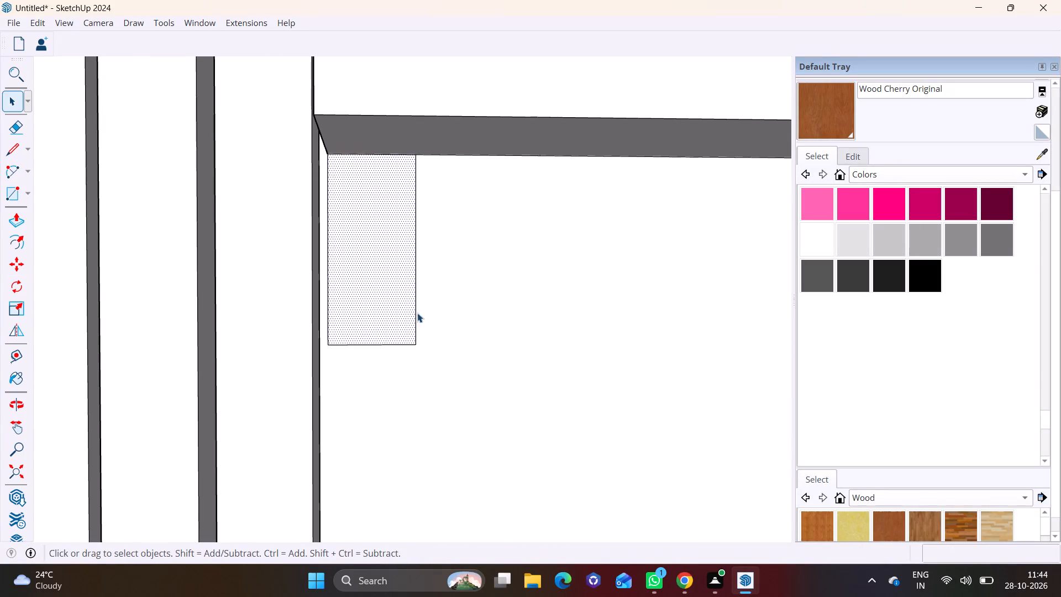
middle_click_drag(414, 313, 185, 369)
scroll(171, 360, "down", 1)
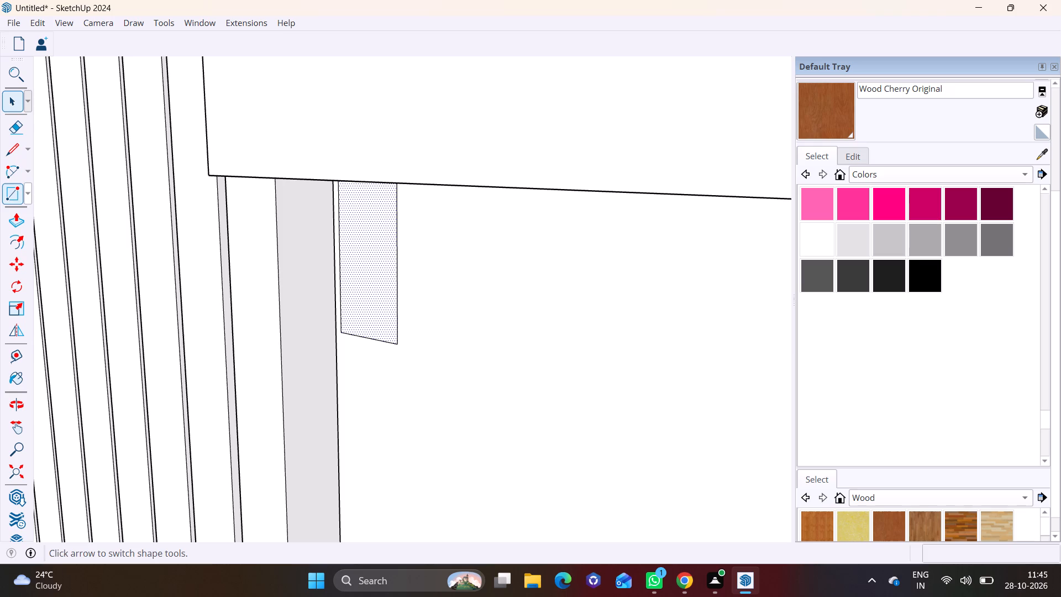
left_click(21, 214)
left_click(375, 250)
left_click(282, 395)
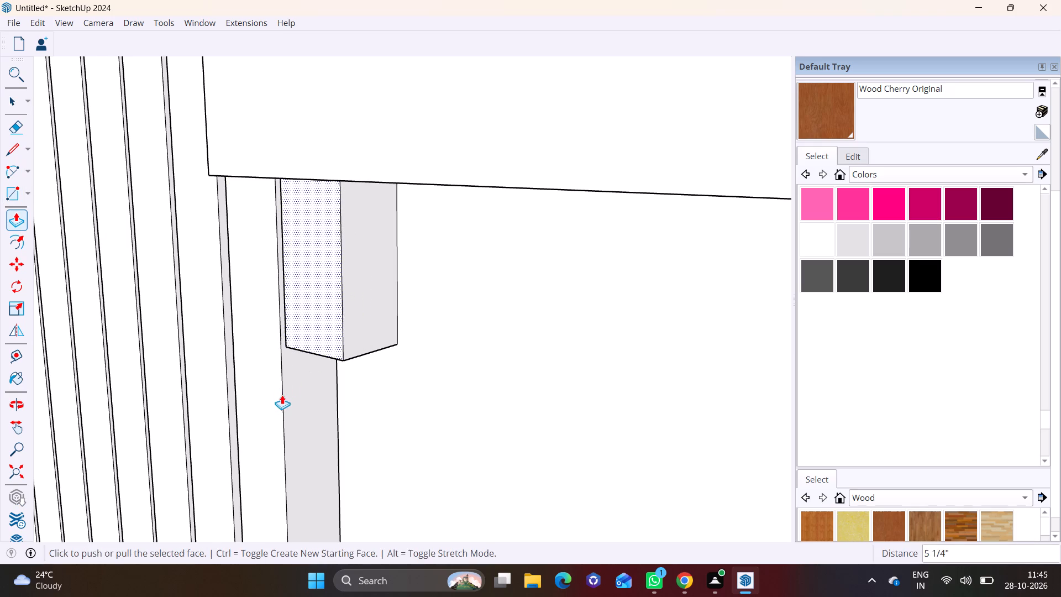
Pull the underside of the strip beneath the balcony slab down past the upper window by about 8' 4".
scroll(325, 355, "down", 2)
middle_click_drag(338, 336, 436, 206)
middle_click_drag(384, 430, 395, 229, "shift")
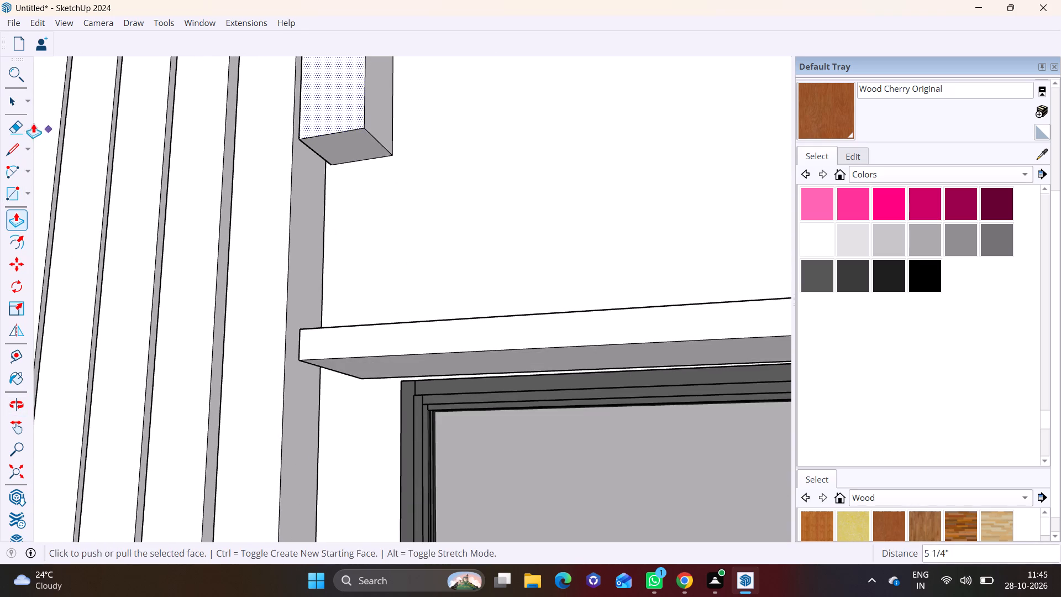
left_click(10, 95)
left_click(364, 150)
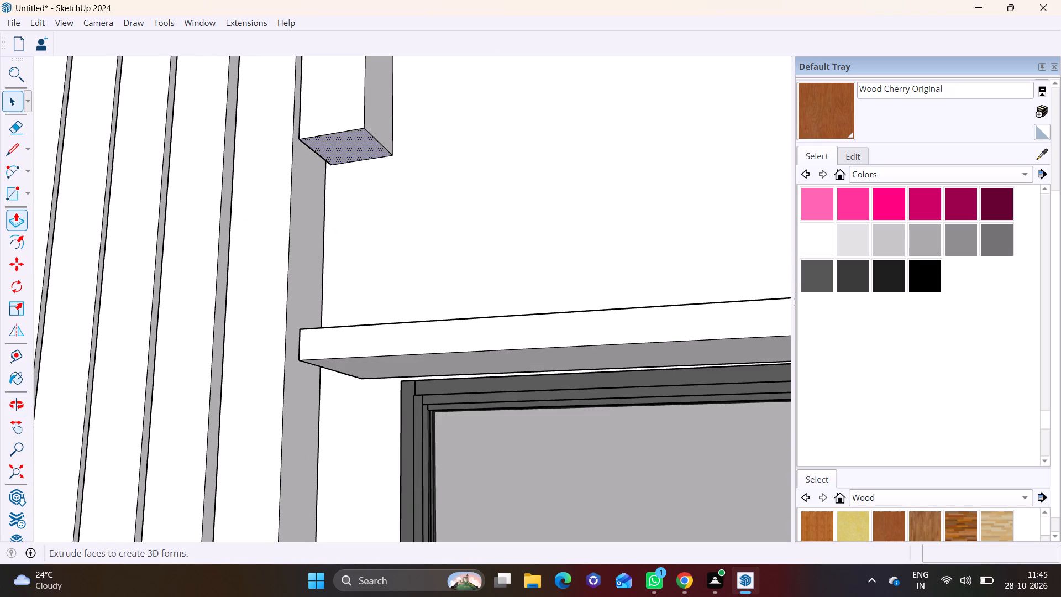
left_click(19, 214)
left_click(352, 150)
scroll(332, 422, "down", 7)
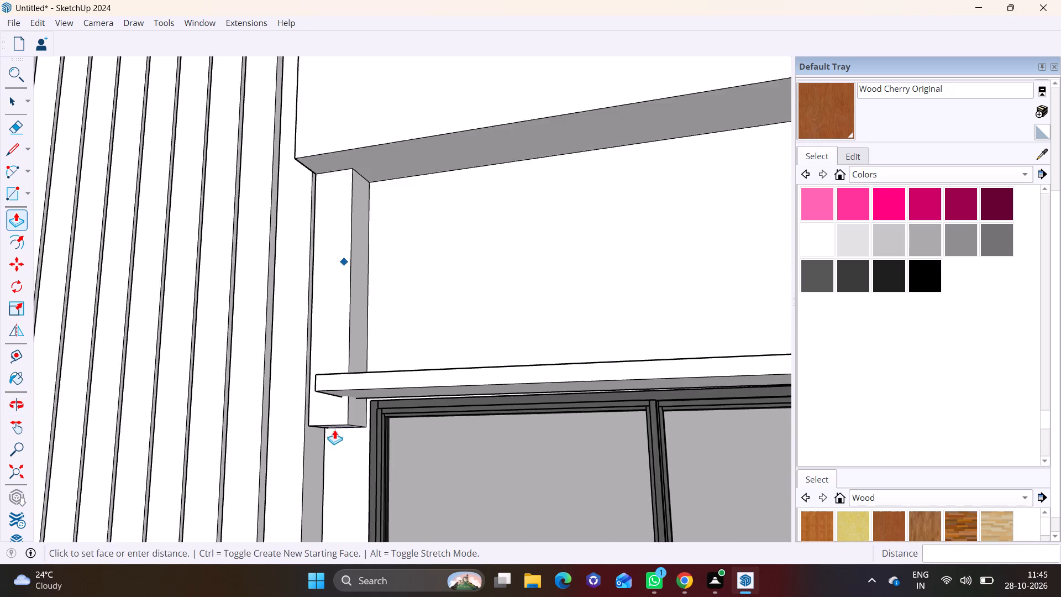
scroll(334, 430, "down", 5)
middle_click_drag(342, 437, 455, 156, "shift")
middle_click_drag(480, 284, 448, 89, "shift")
middle_click_drag(449, 350, 474, 277)
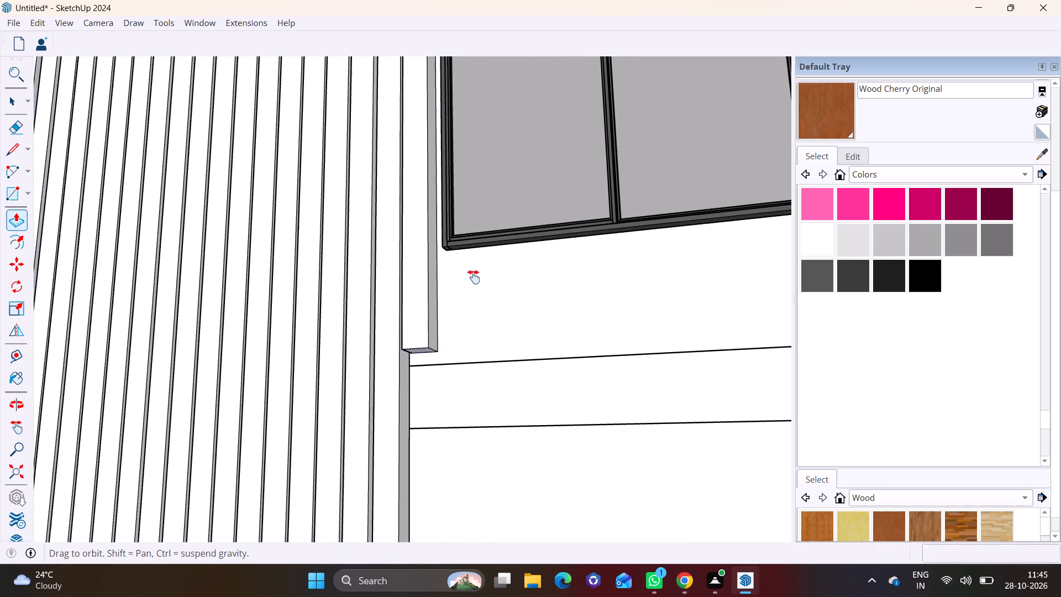
middle_click_drag(474, 277, 447, 0)
scroll(461, 245, "down", 4)
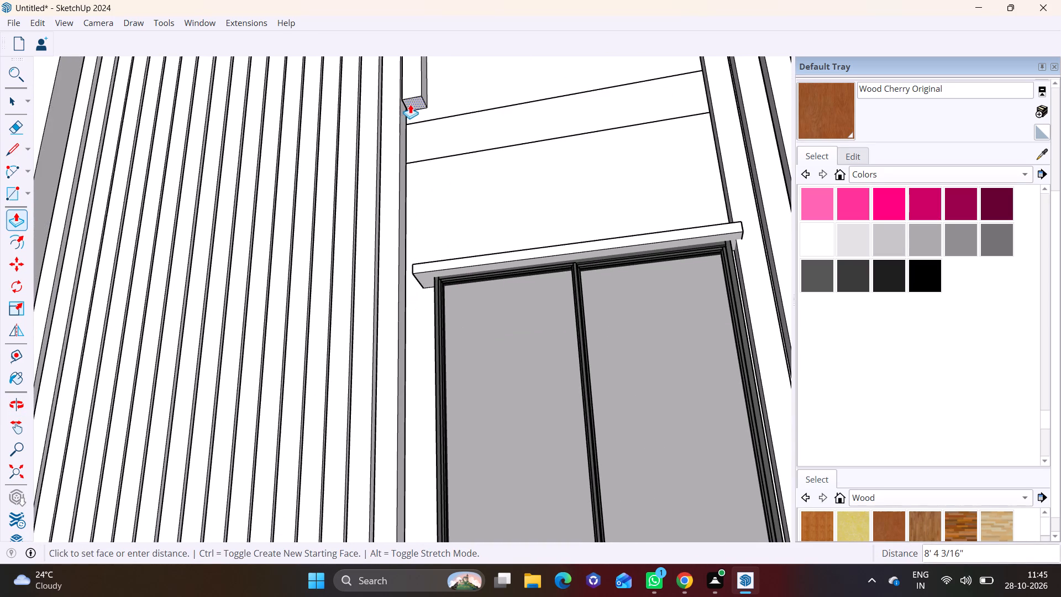
left_click(411, 104)
Continue extending the strip's underside down past the lower window to the base of the facade.
left_click(415, 101)
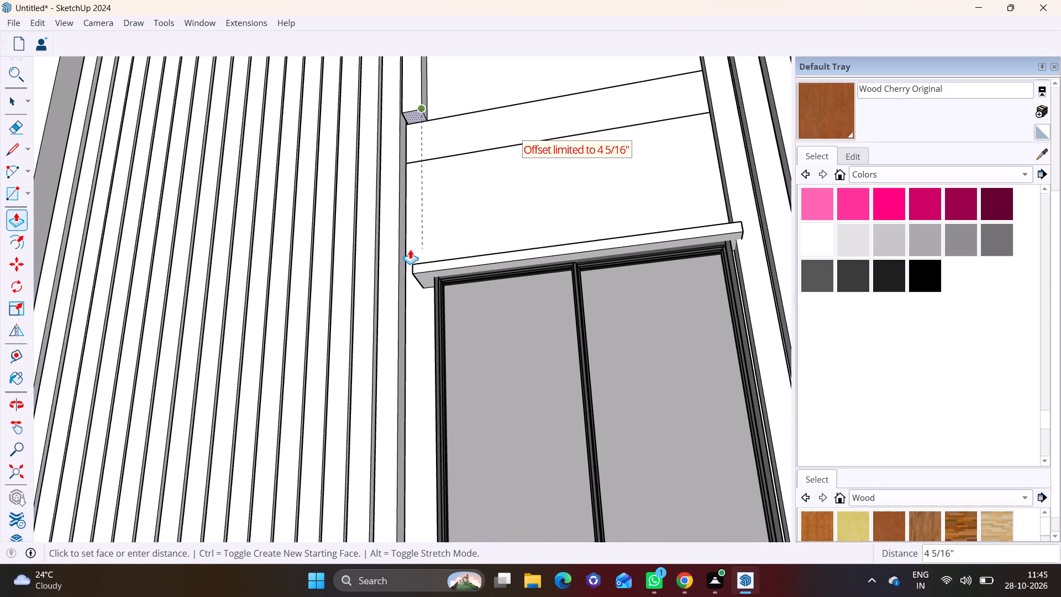
left_click_drag(417, 111, 449, 301)
left_click(412, 116)
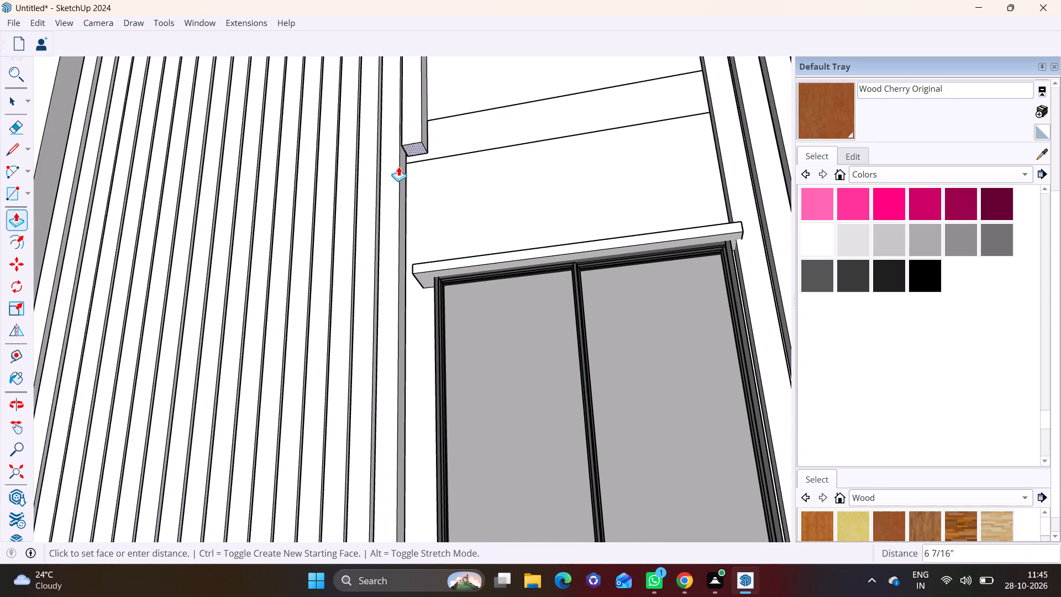
scroll(410, 313, "down", 7)
middle_click_drag(409, 366, 414, 224)
middle_click_drag(445, 438, 464, 200, "shift")
left_click(468, 484)
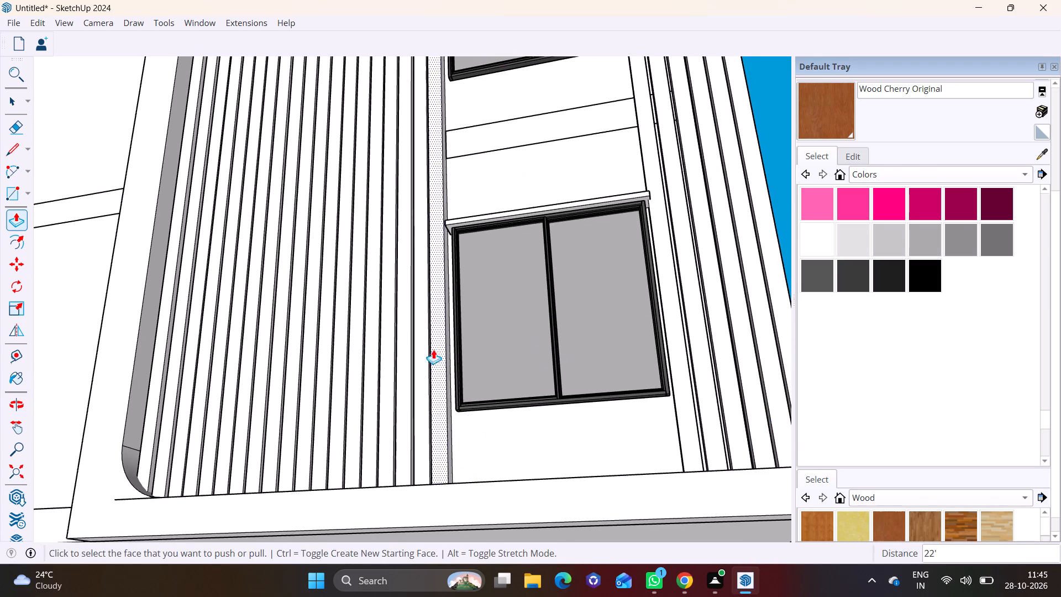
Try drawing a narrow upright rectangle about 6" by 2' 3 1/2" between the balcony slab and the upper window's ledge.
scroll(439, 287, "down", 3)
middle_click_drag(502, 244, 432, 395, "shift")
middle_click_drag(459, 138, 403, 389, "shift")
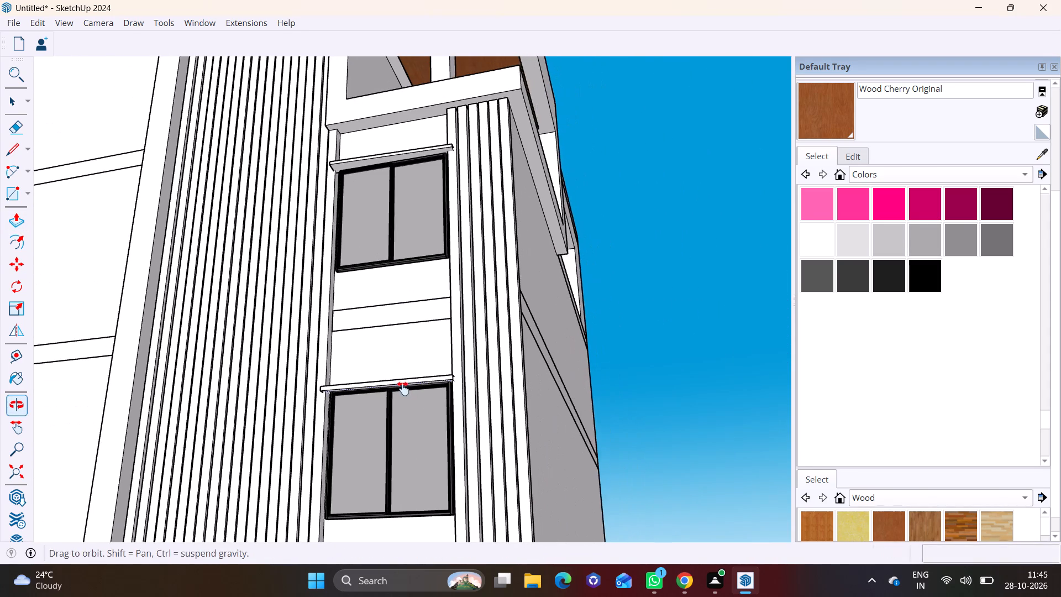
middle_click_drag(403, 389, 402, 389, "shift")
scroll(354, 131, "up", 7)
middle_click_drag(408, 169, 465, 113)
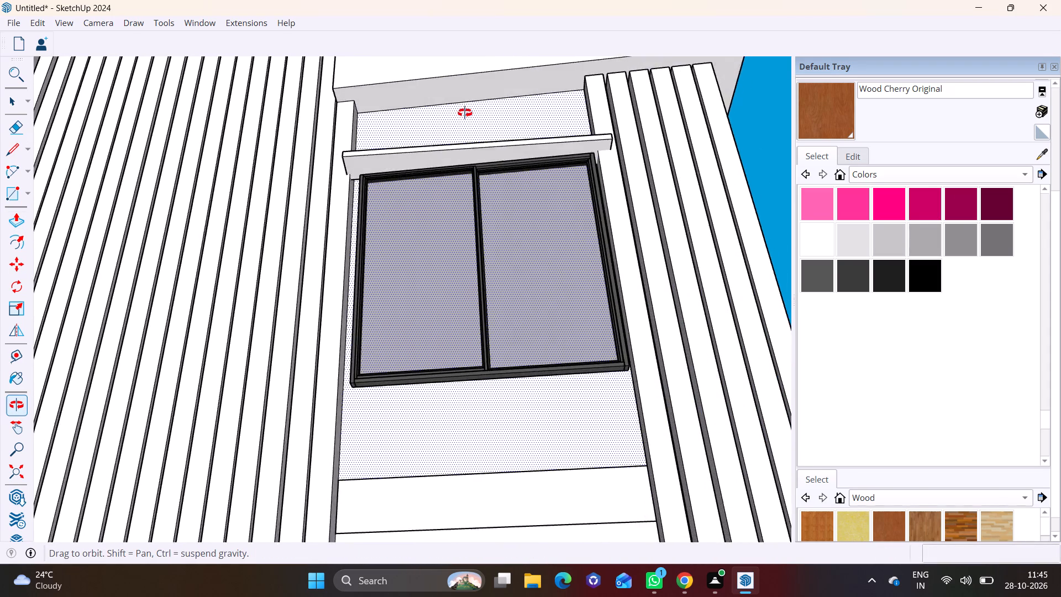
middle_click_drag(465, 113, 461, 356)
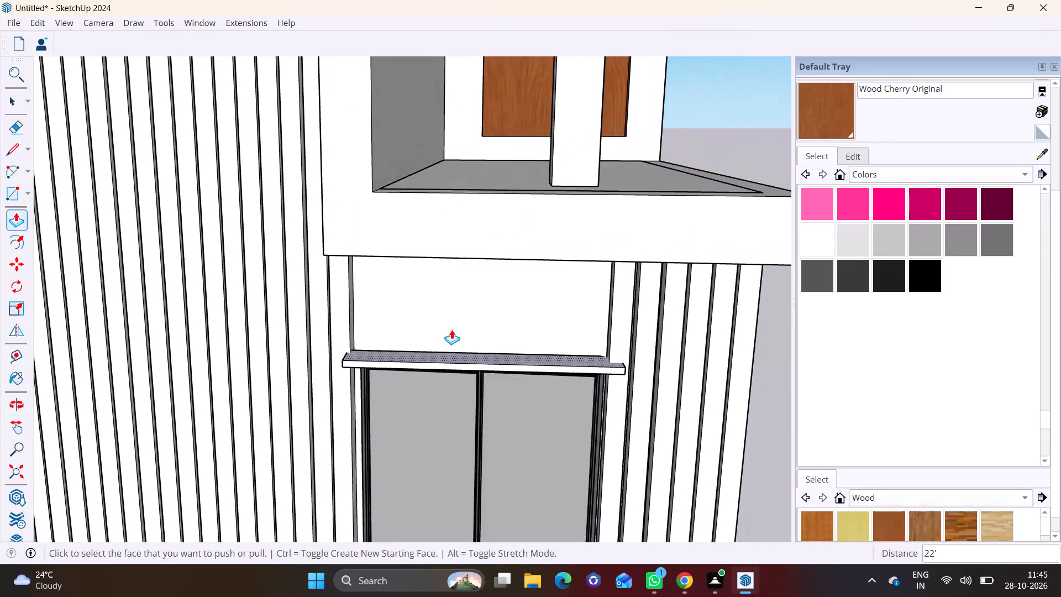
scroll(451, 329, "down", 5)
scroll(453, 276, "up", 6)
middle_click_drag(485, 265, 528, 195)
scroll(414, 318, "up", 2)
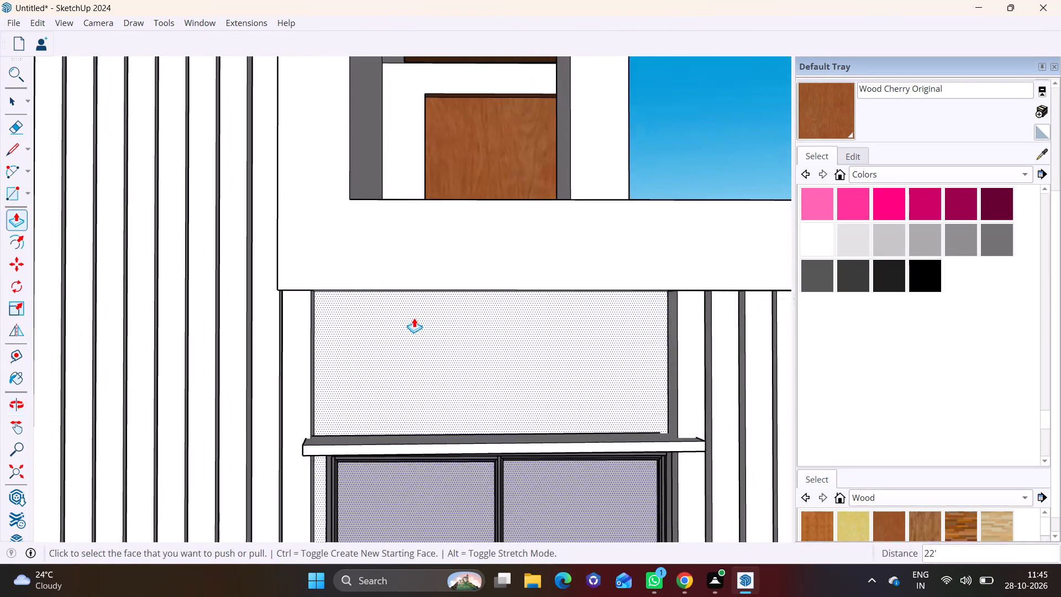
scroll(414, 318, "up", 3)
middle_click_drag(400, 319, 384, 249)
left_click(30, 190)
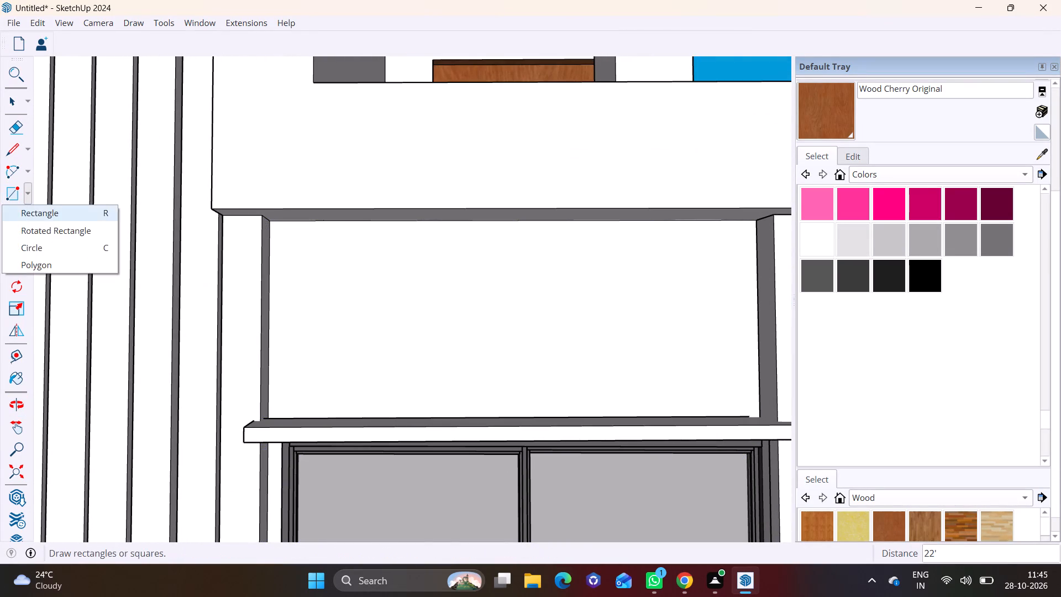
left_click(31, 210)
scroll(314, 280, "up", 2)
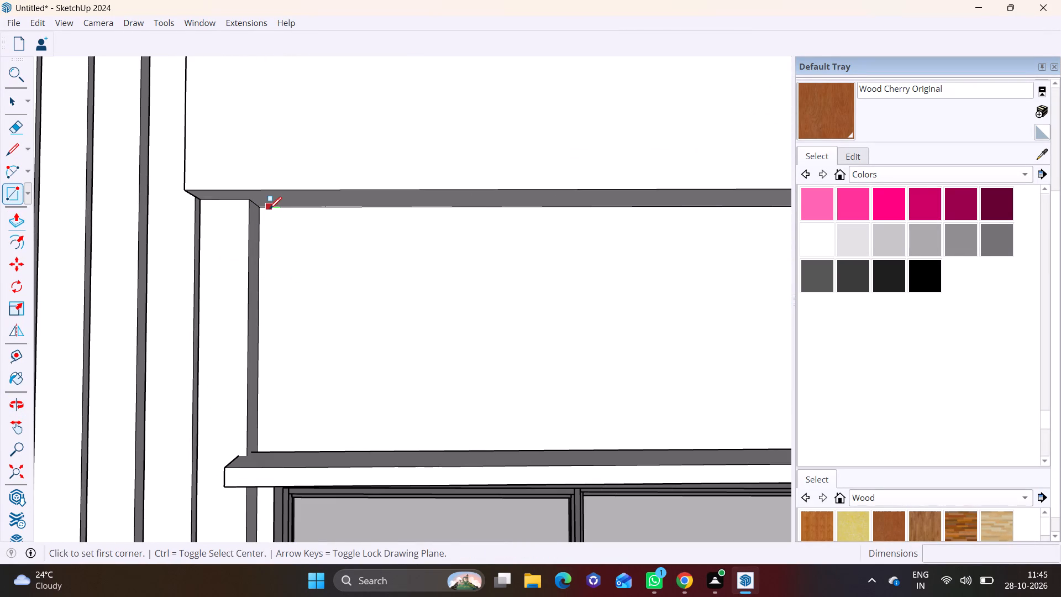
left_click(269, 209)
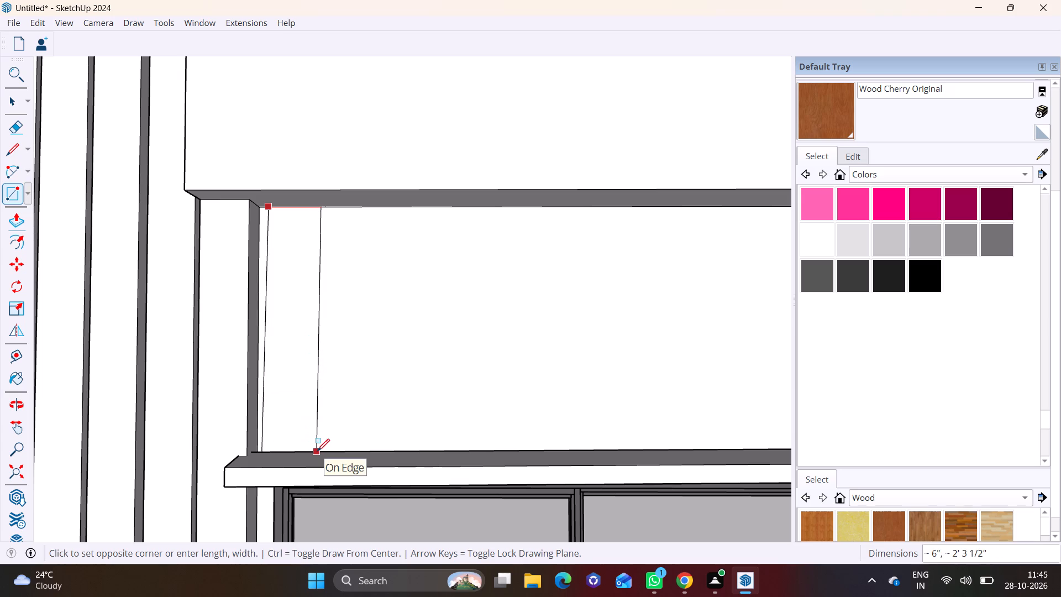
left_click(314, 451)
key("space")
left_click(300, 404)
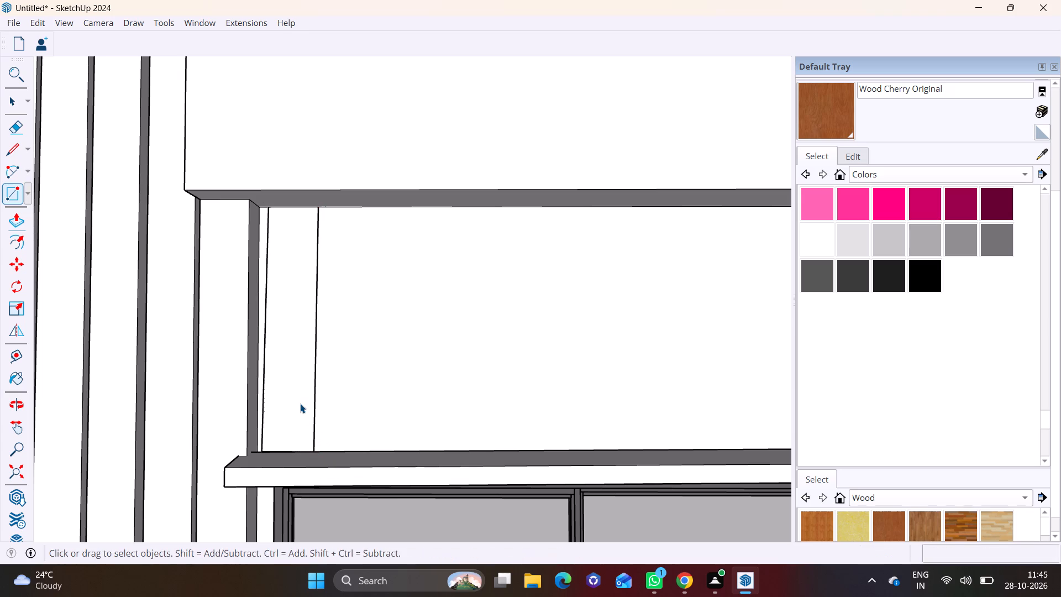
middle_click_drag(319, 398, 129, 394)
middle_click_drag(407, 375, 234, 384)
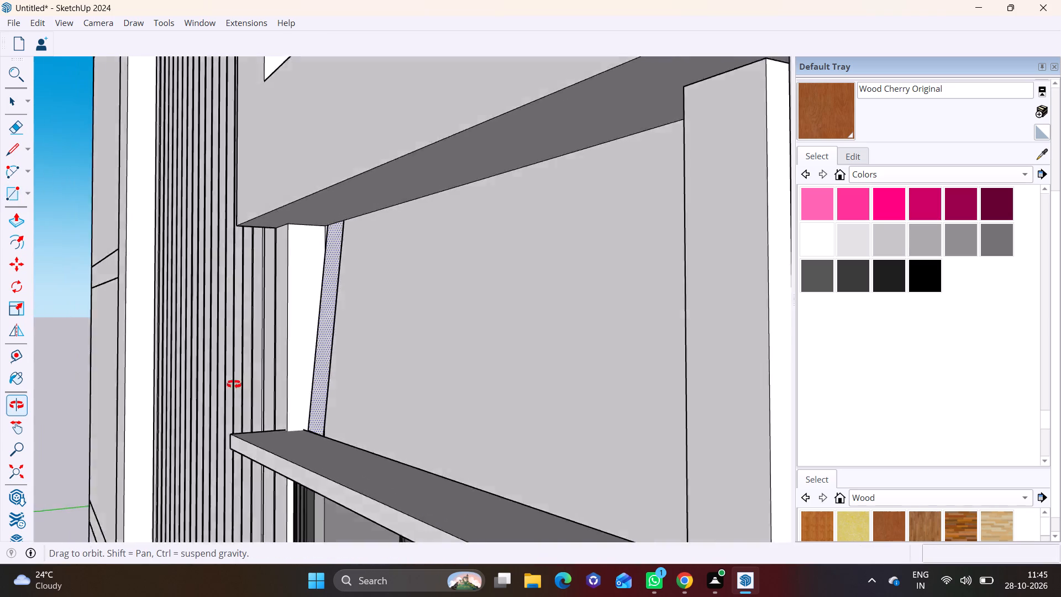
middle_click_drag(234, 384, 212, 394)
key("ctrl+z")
Draw an upright rectangle about 7 5/8" by 2' 2" on the wall under the balcony slab, beside the long strip above the window.
middle_click_drag(371, 441, 376, 455)
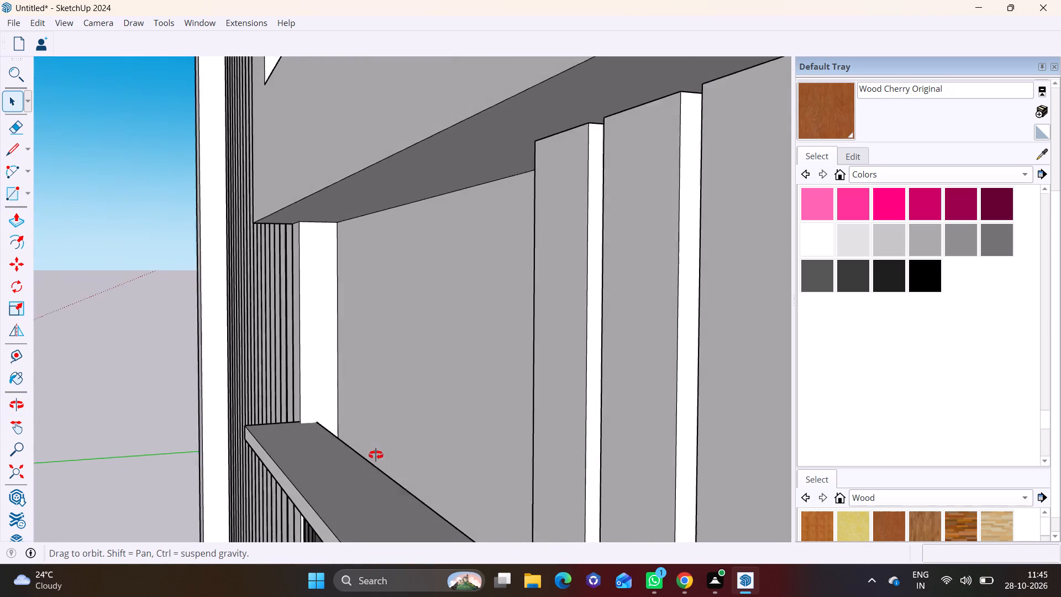
middle_click_drag(376, 455, 568, 427)
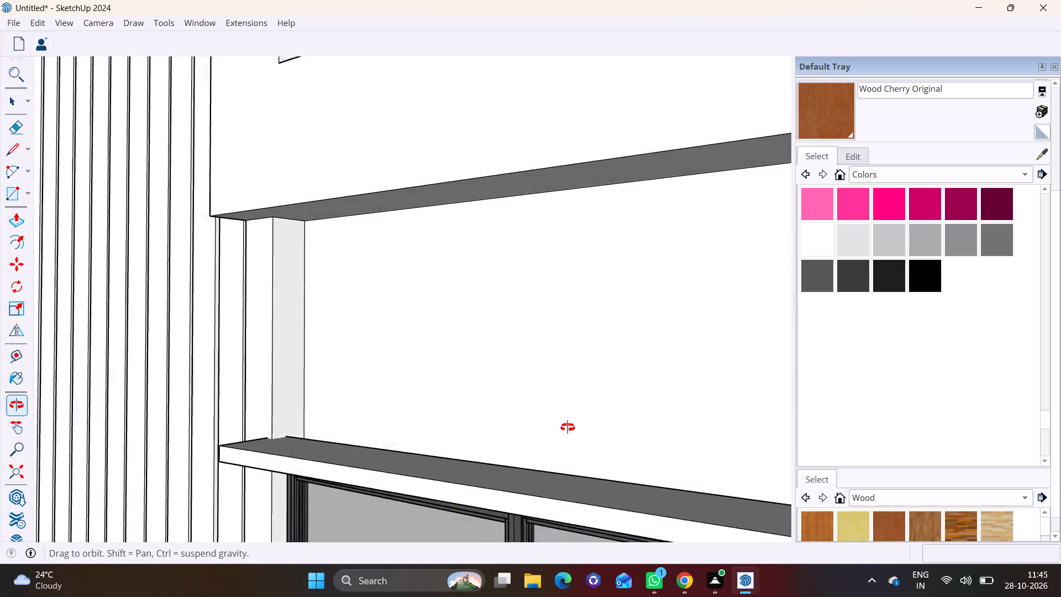
middle_click_drag(568, 427, 630, 407)
left_click(30, 189)
left_click(41, 218)
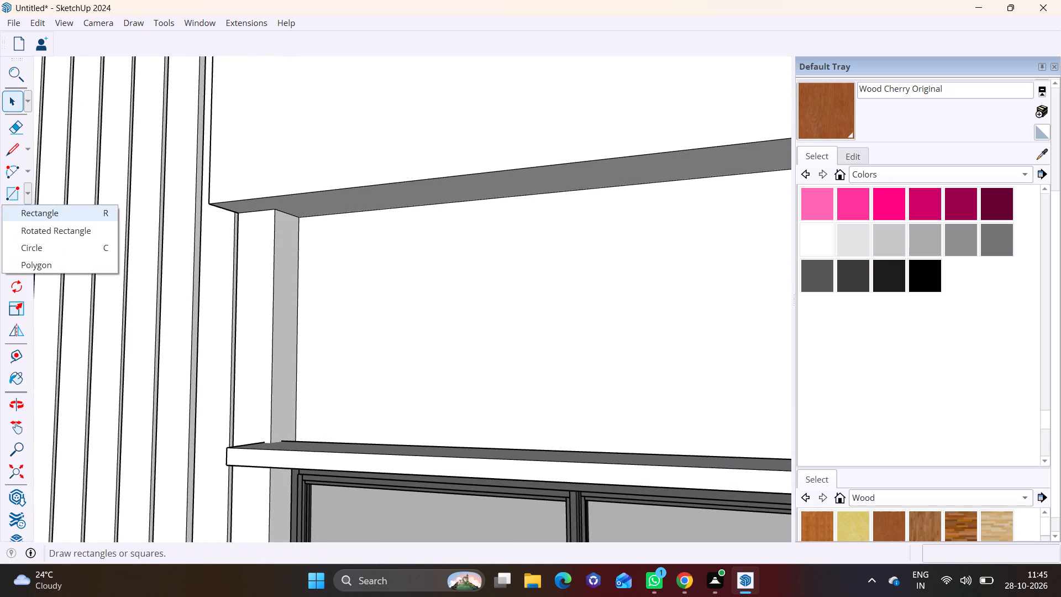
left_click(311, 217)
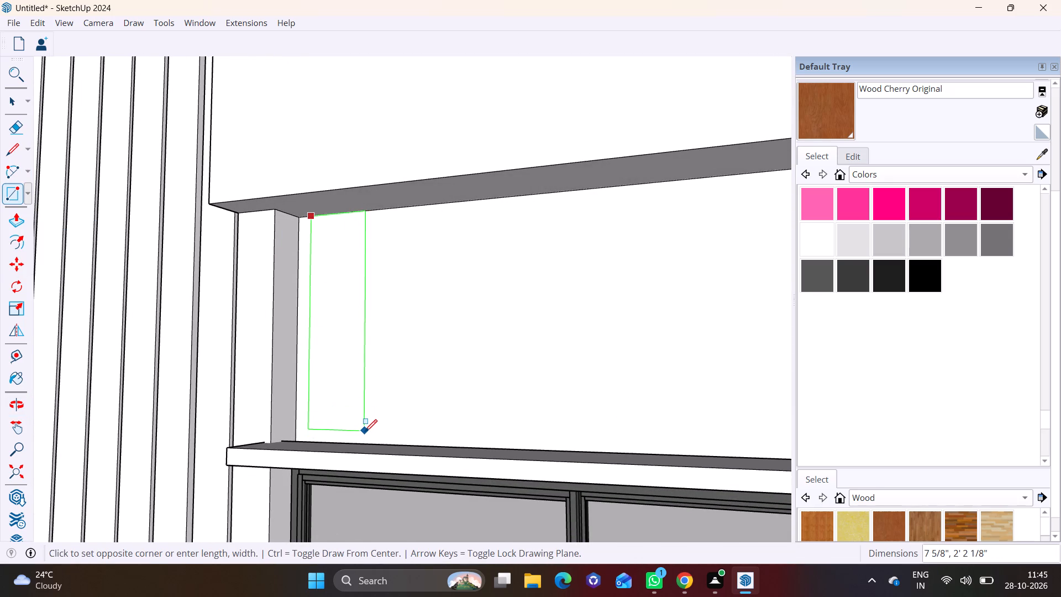
left_click(365, 432)
Pull the new rectangle above the window outward 5 1/4" from the wall.
key("space")
left_click(343, 371)
scroll(340, 345, "up", 1)
middle_click_drag(340, 345, 271, 373)
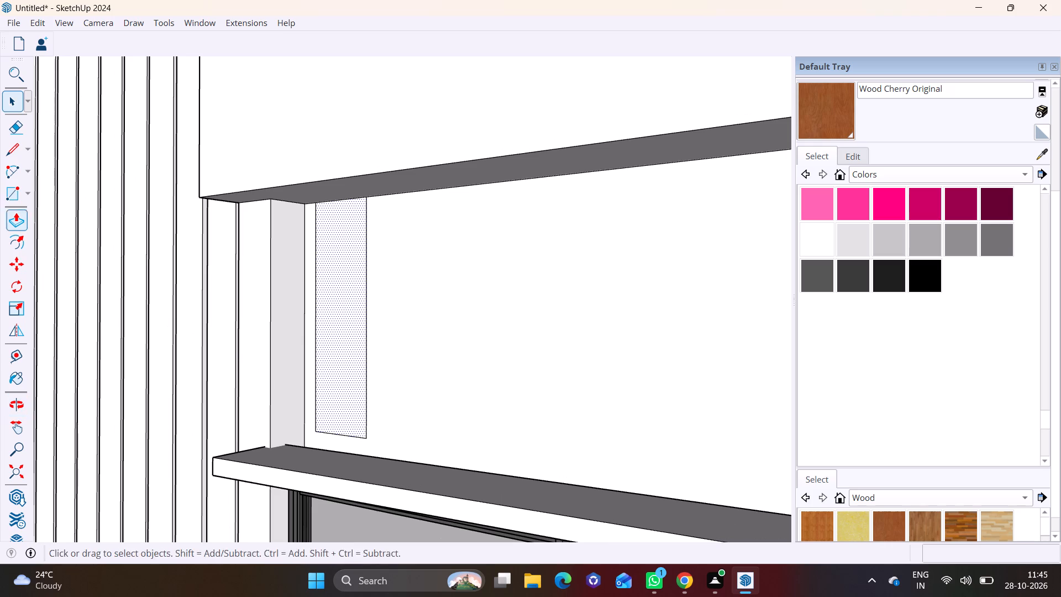
left_click(20, 221)
left_click(330, 287)
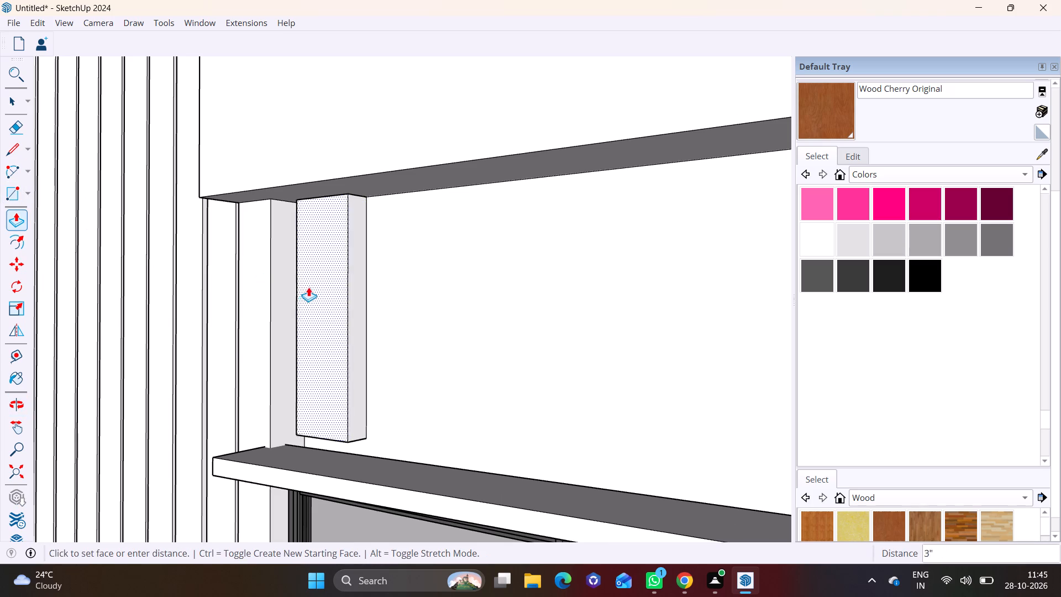
left_click(170, 124)
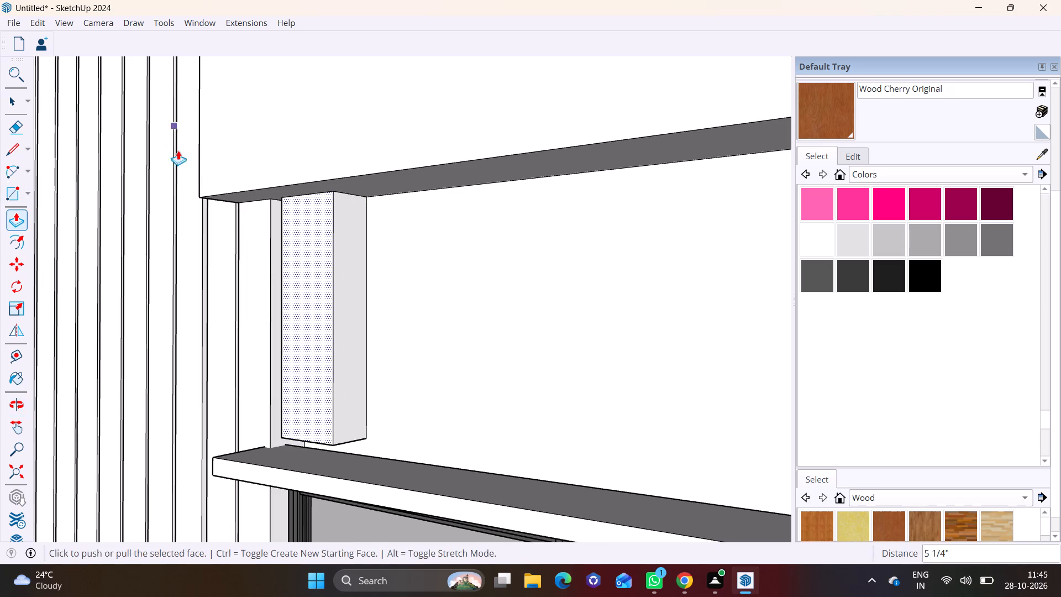
Extend the short strip's underside about 1 1/4" down to the window ledge.
middle_click_drag(332, 355, 364, 281)
scroll(349, 410, "up", 5)
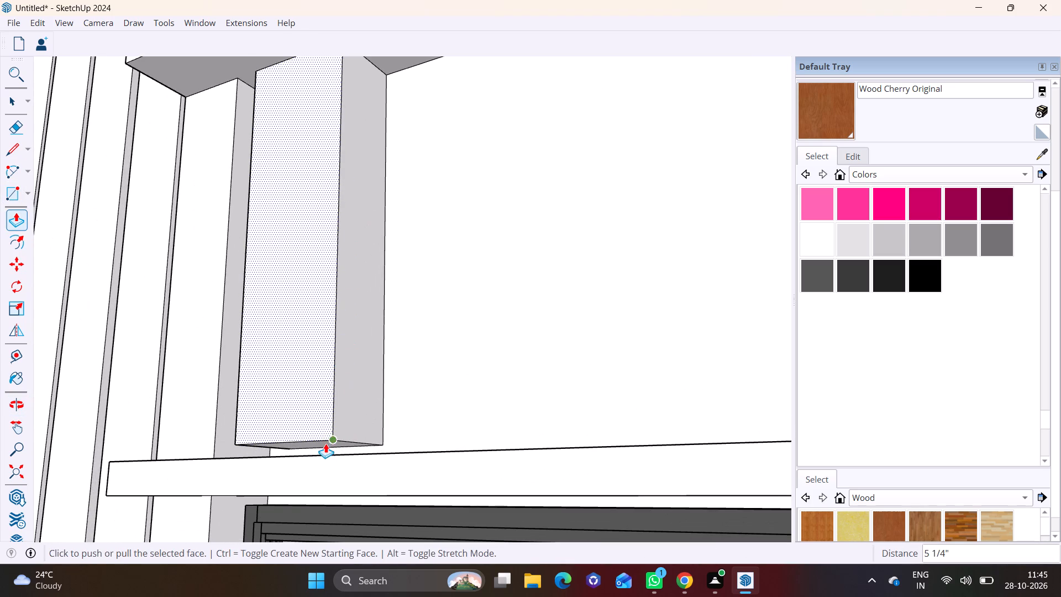
key("space")
left_click(317, 445)
left_click(20, 223)
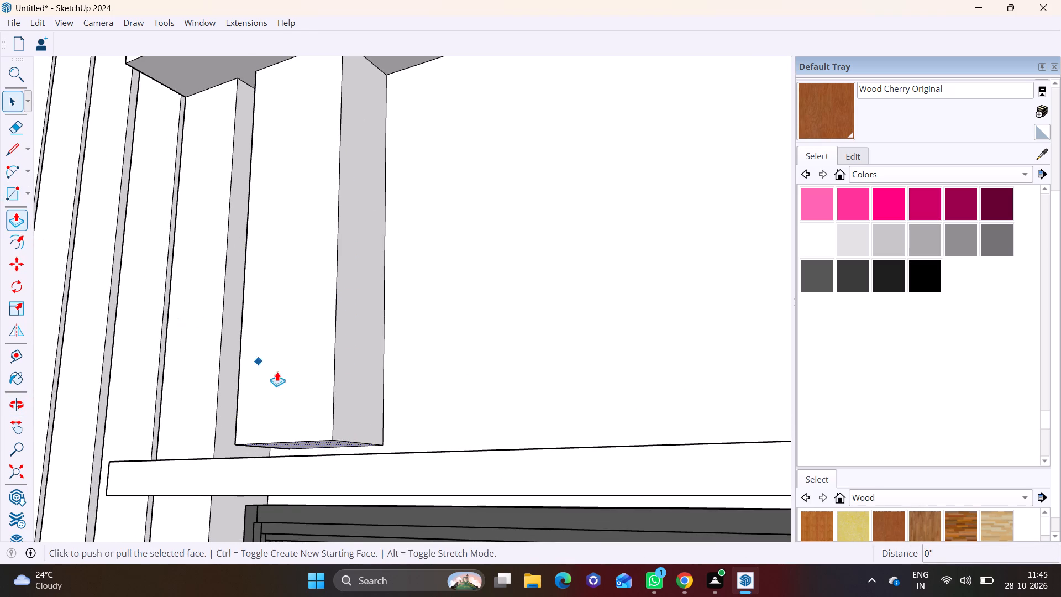
left_click(311, 444)
left_click(304, 459)
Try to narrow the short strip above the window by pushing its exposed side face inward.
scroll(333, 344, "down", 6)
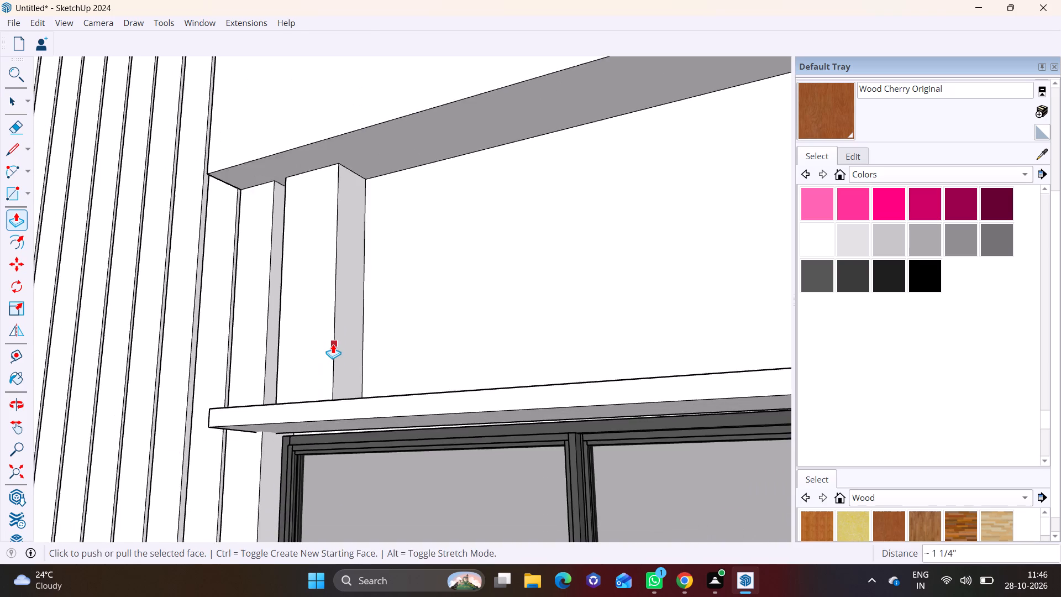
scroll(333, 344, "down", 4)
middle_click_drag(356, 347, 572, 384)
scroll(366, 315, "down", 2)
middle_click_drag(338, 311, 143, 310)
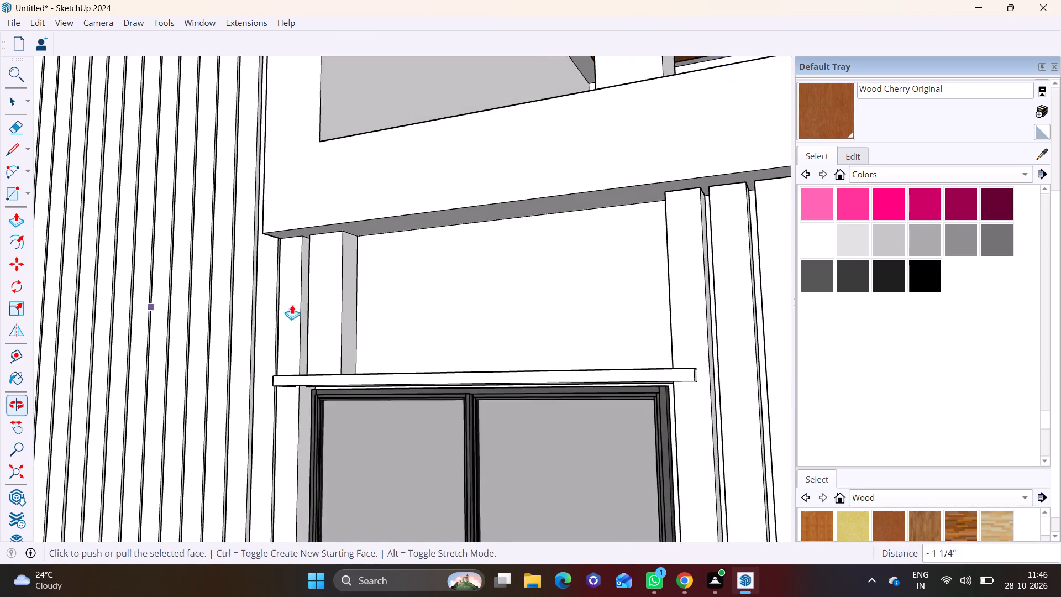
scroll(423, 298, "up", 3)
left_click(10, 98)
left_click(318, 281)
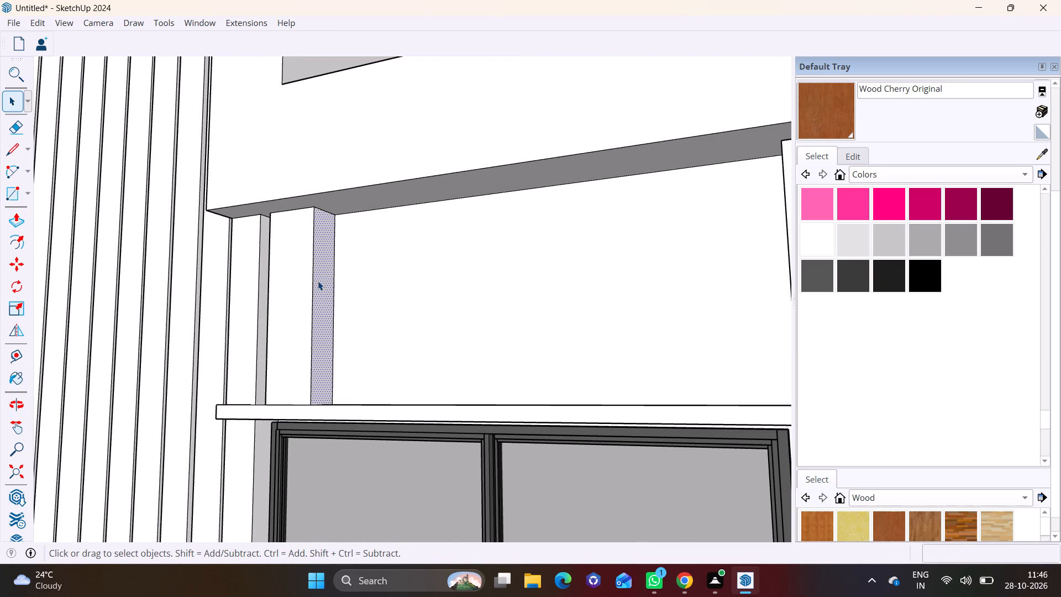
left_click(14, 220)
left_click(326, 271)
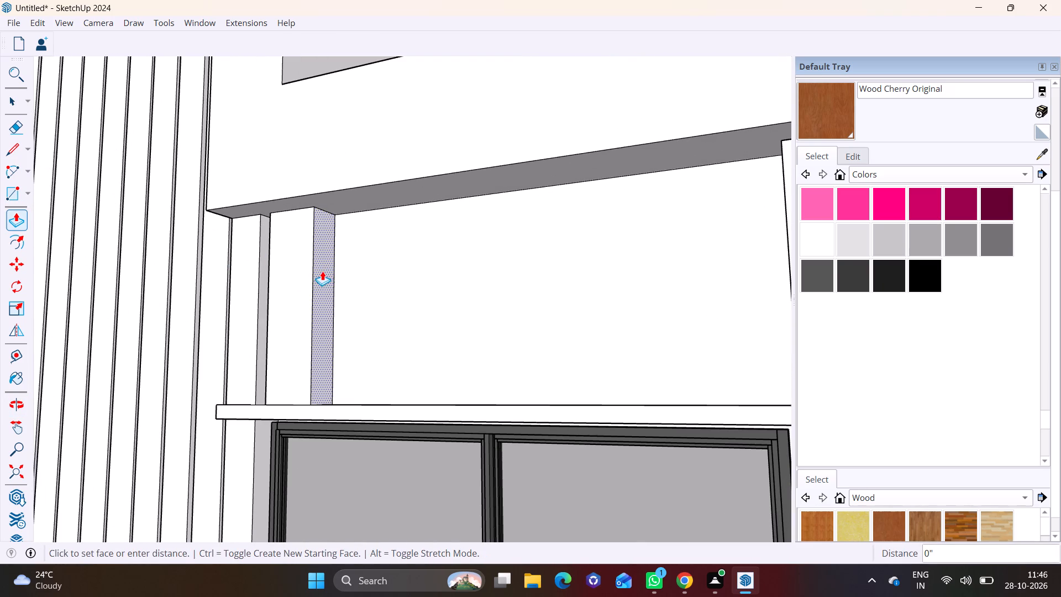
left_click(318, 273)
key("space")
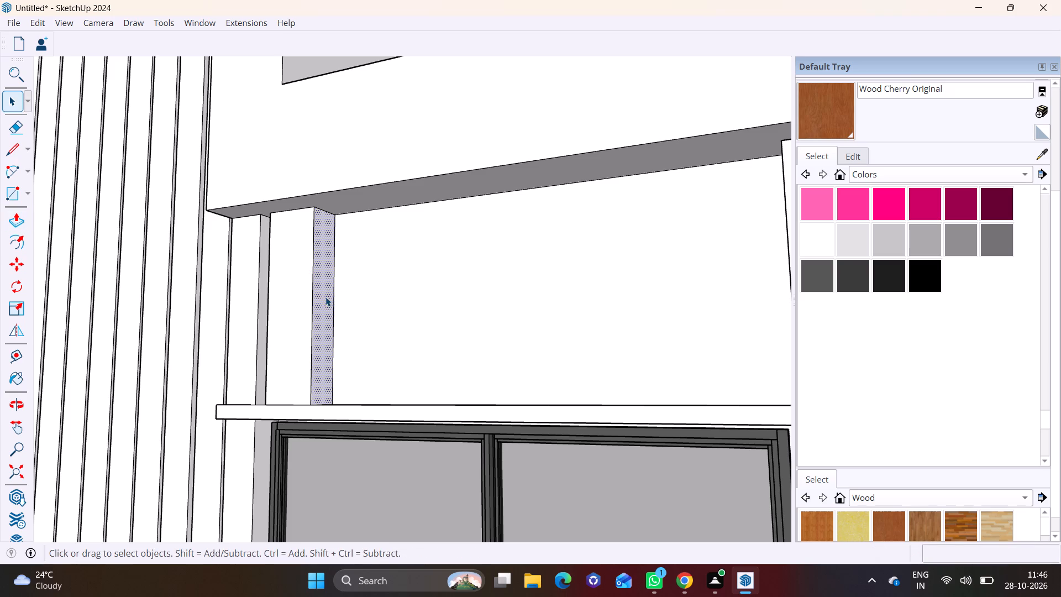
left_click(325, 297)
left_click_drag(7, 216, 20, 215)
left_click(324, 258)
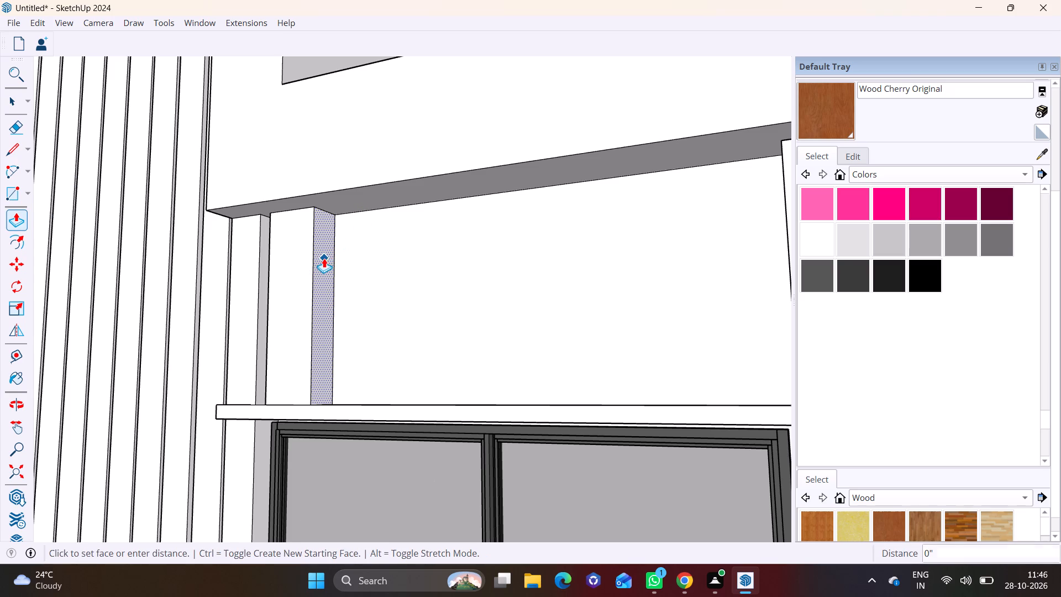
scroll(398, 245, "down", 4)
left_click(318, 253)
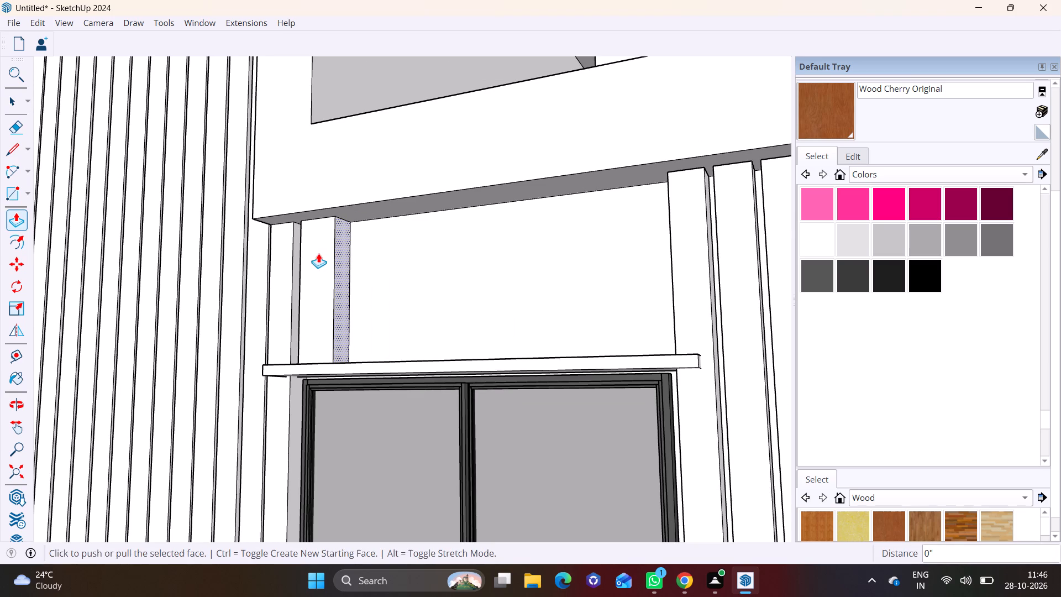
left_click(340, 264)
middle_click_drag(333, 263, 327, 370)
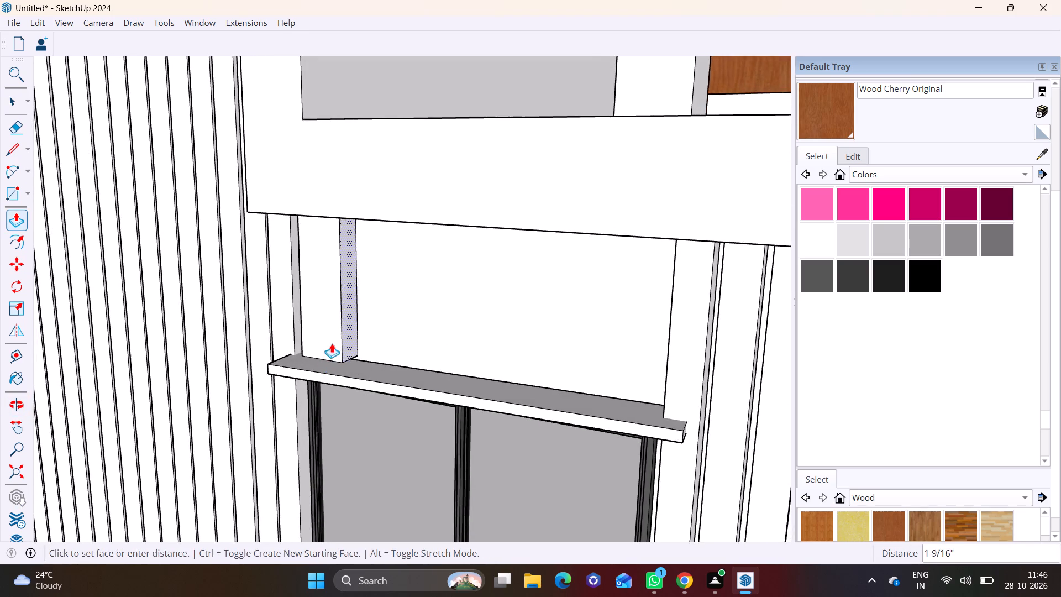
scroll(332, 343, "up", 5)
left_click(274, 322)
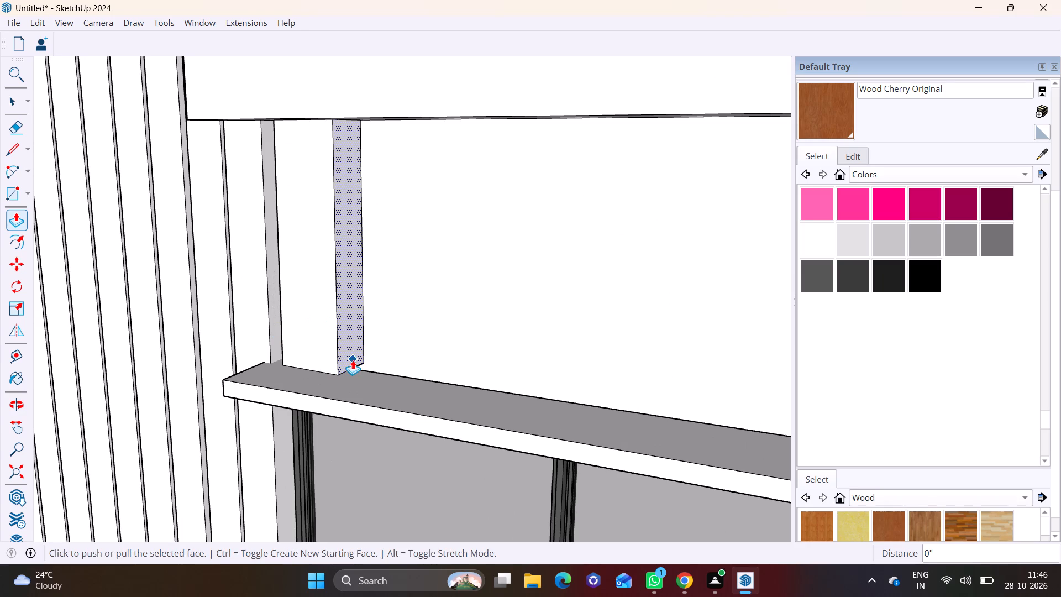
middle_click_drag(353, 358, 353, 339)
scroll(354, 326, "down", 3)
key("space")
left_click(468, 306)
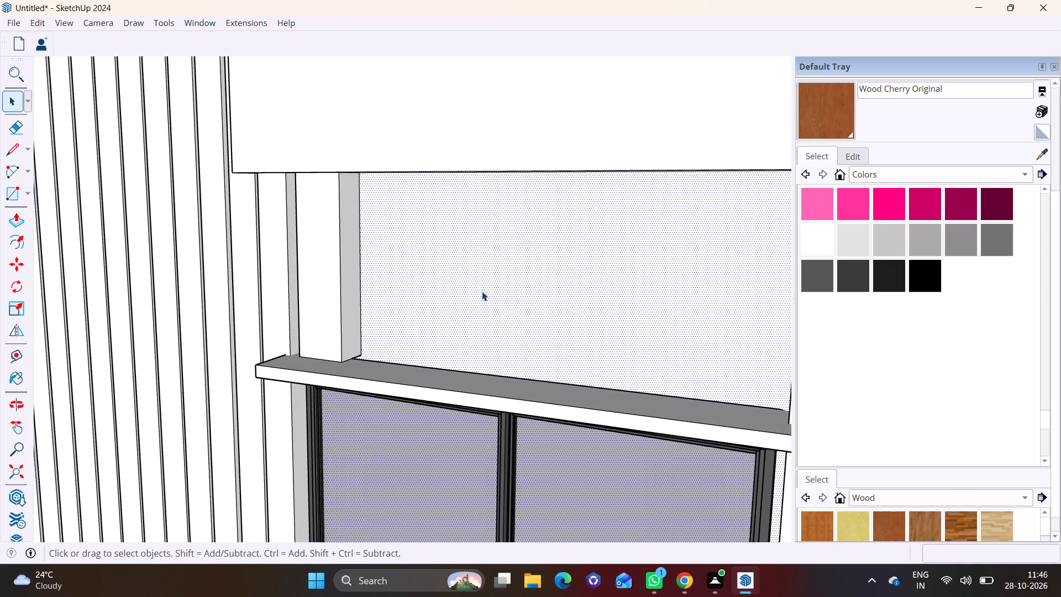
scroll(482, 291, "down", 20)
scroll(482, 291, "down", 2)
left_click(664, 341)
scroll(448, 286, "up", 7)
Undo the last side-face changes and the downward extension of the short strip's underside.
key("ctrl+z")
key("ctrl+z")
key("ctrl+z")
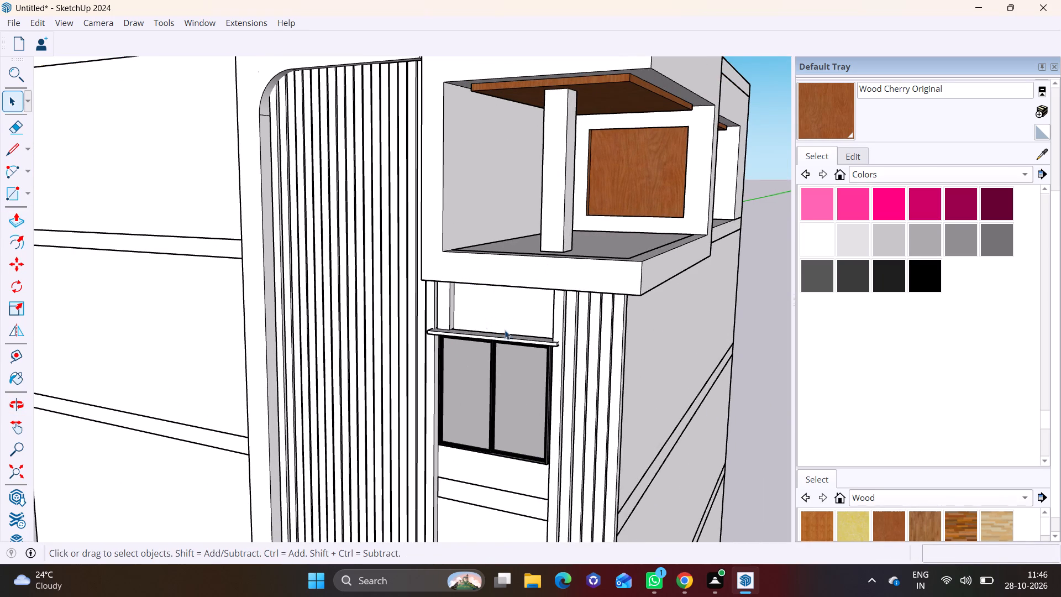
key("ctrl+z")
Push the short strip's side face inward about 2 9/16" to narrow the strip above the window.
scroll(485, 310, "up", 5)
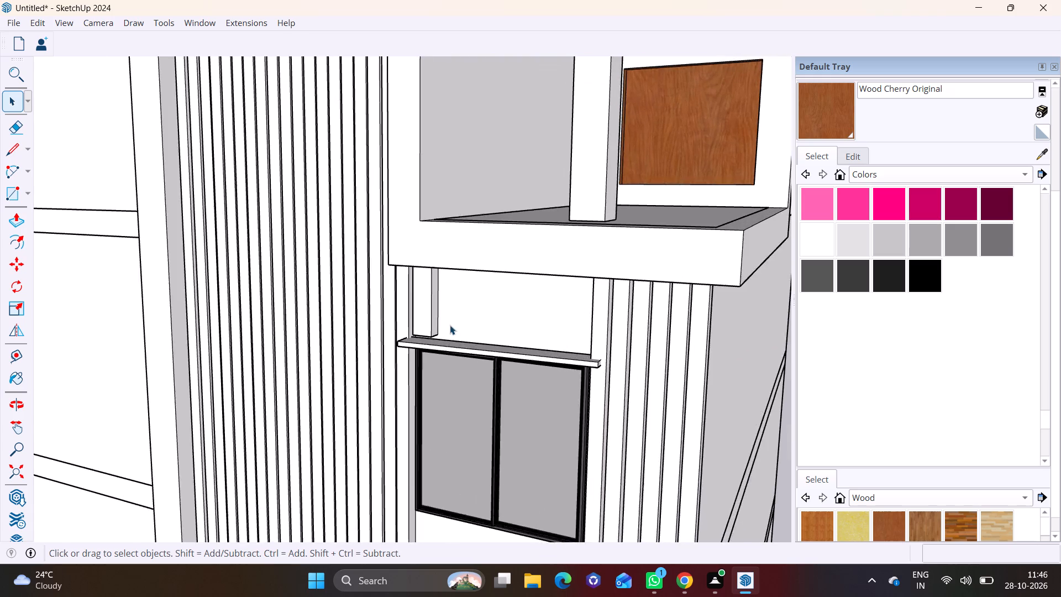
scroll(450, 325, "up", 7)
middle_click_drag(429, 335, 430, 282)
left_click(427, 282)
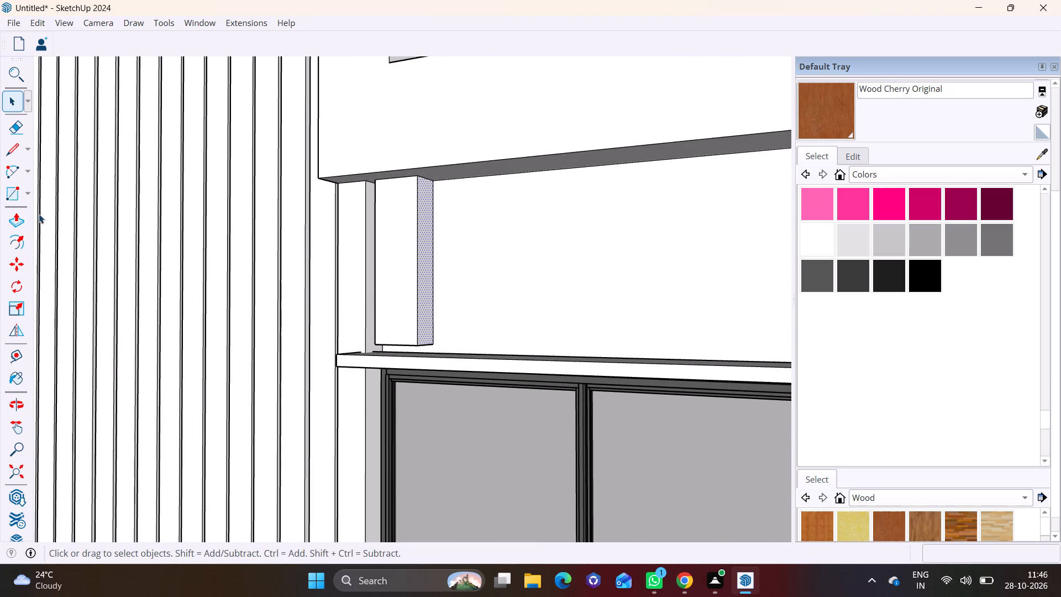
left_click(27, 208)
left_click(424, 279)
left_click(6, 222)
left_click(429, 296)
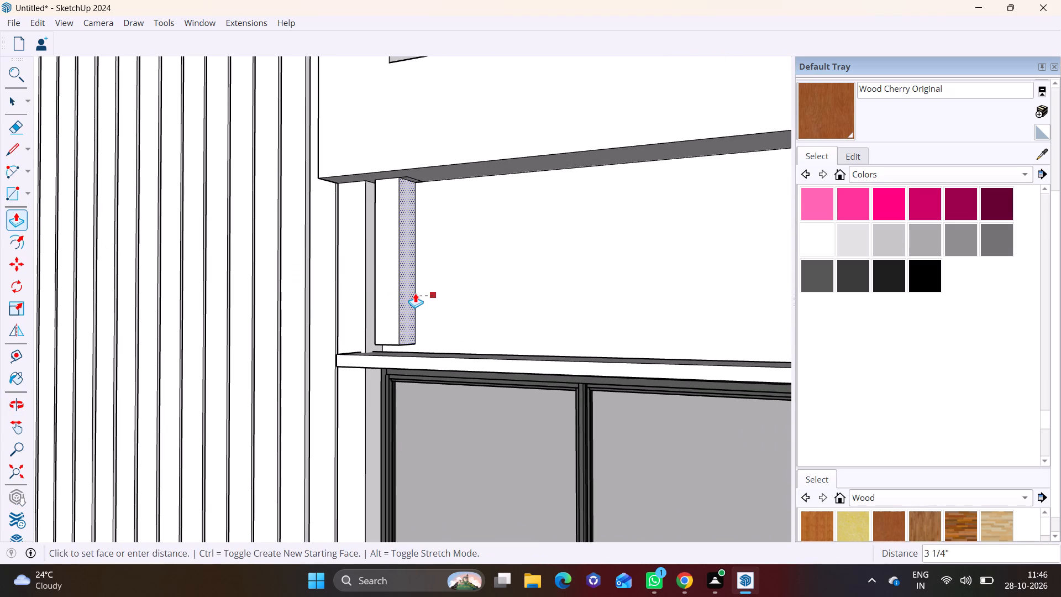
left_click(419, 292)
Extend the narrowed strip's underside 2 1/16" down to the window ledge.
middle_click_drag(433, 288, 622, 287)
scroll(375, 360, "up", 4)
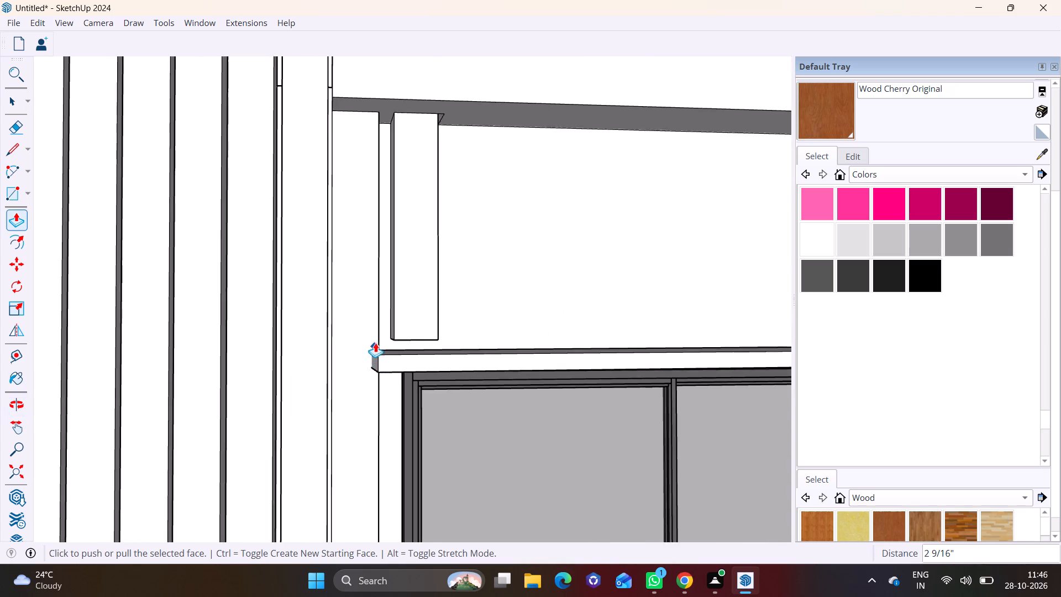
scroll(375, 343, "up", 5)
middle_click_drag(429, 334, 407, 305)
scroll(436, 346, "up", 6)
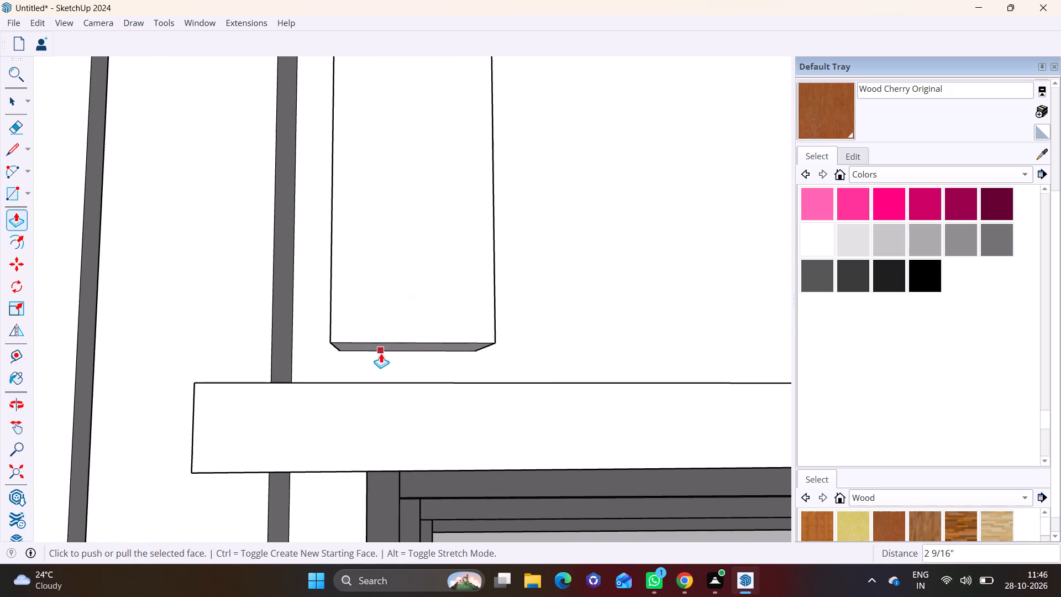
key("space")
left_click(403, 347)
left_click(14, 225)
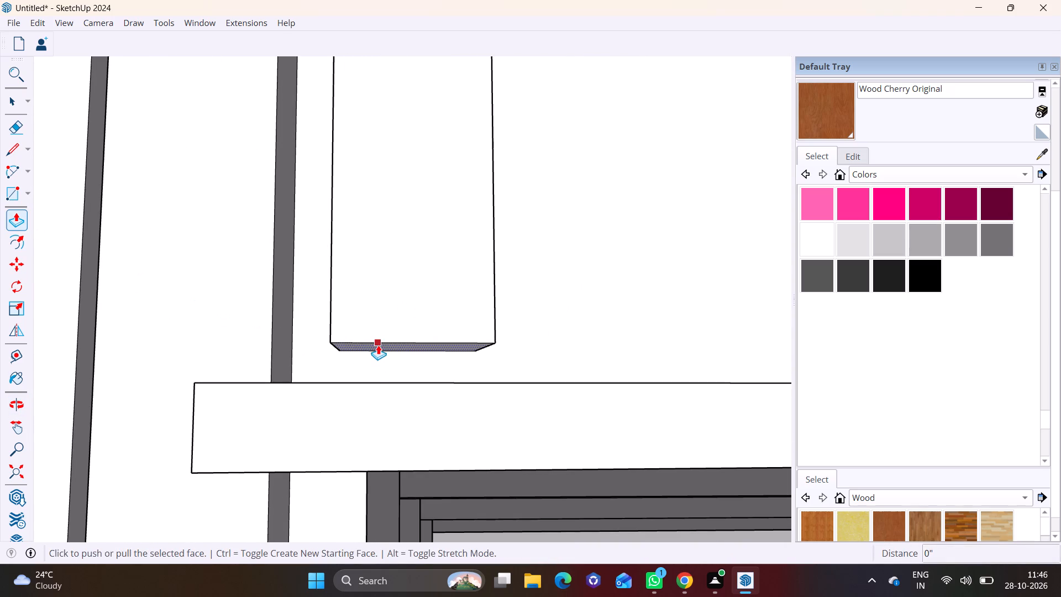
left_click(378, 345)
left_click(378, 412)
scroll(391, 347, "down", 15)
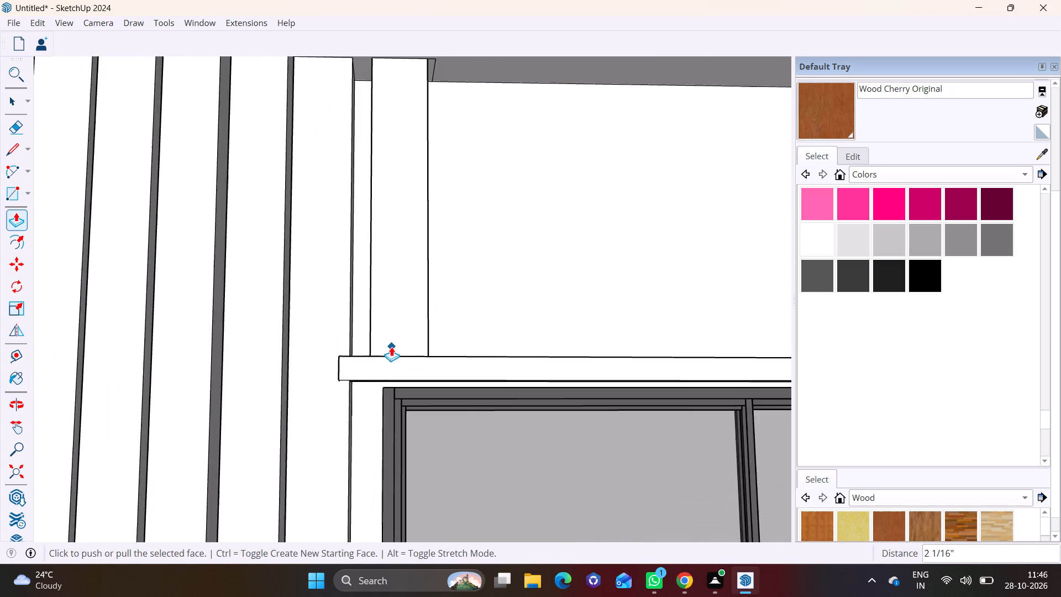
scroll(391, 347, "down", 7)
Select the short strip's front and side faces and copy them along the wall, leaving a narrow gap beside the original.
middle_click_drag(385, 345, 256, 358, "shift")
scroll(298, 318, "up", 3)
key("space")
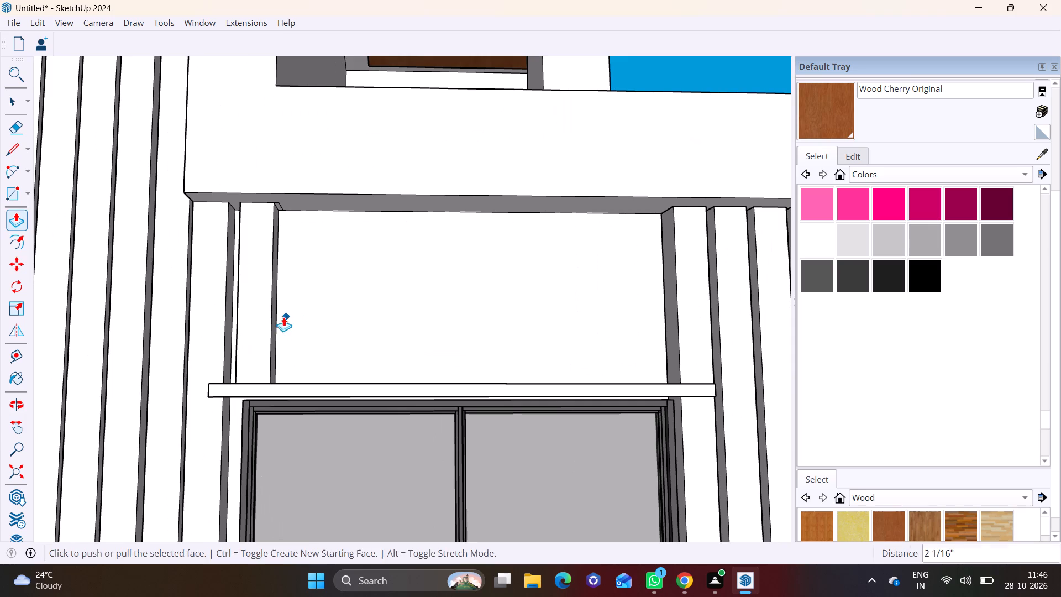
double_click(264, 318)
scroll(277, 310, "up", 1)
middle_click_drag(277, 310, 195, 331)
scroll(304, 313, "up", 2)
double_click(276, 311)
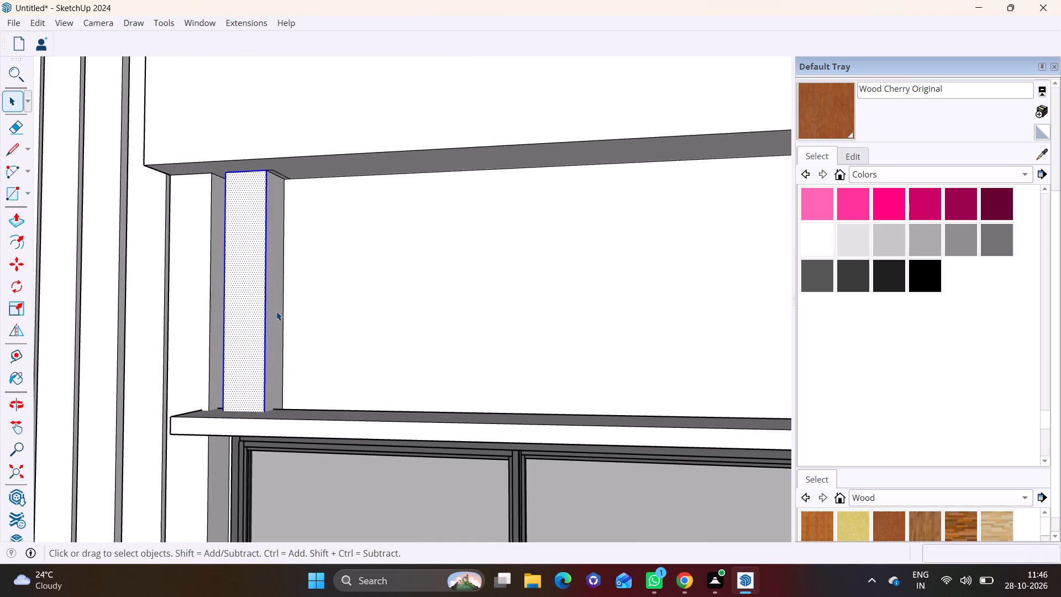
middle_click_drag(276, 311, 481, 328)
scroll(307, 354, "up", 2)
double_click(243, 342, "ctrl")
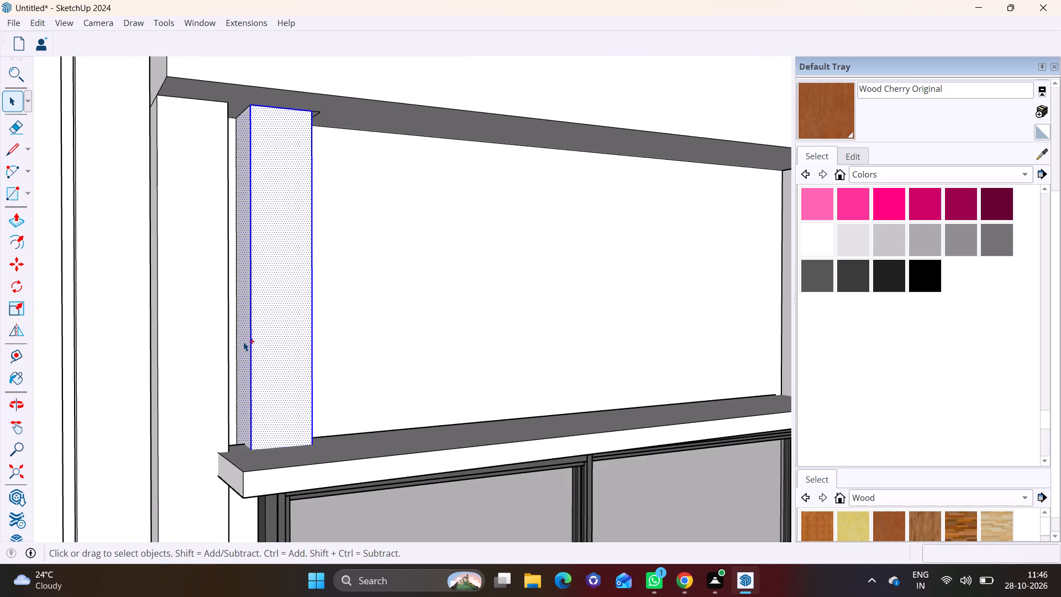
scroll(292, 344, "down", 3)
middle_click_drag(301, 384, 238, 400)
scroll(238, 400, "down", 1)
middle_click_drag(295, 349, 262, 346)
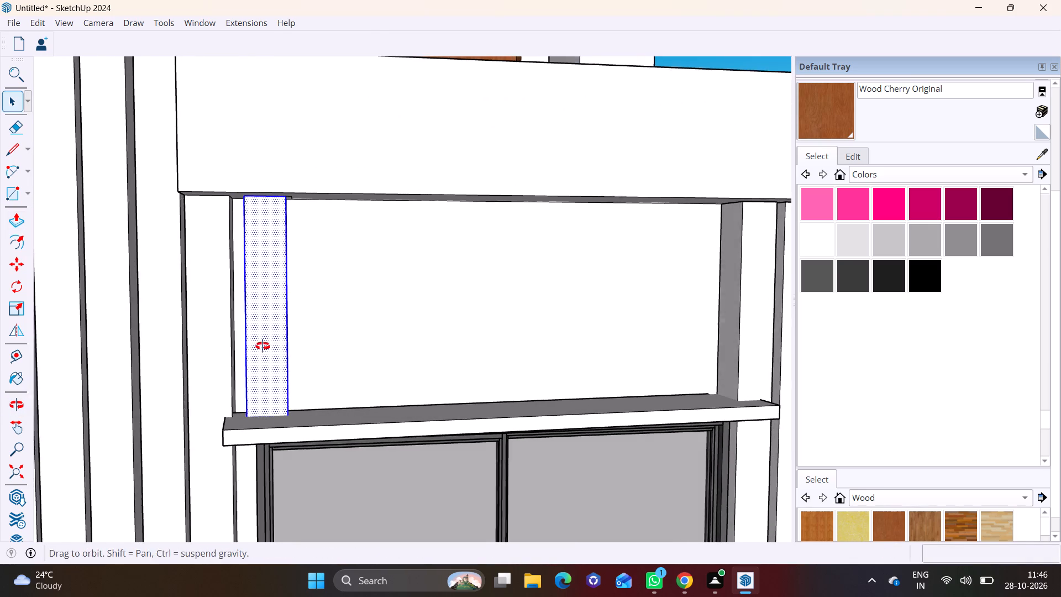
middle_click_drag(262, 346, 261, 346)
key("m")
left_click(290, 411)
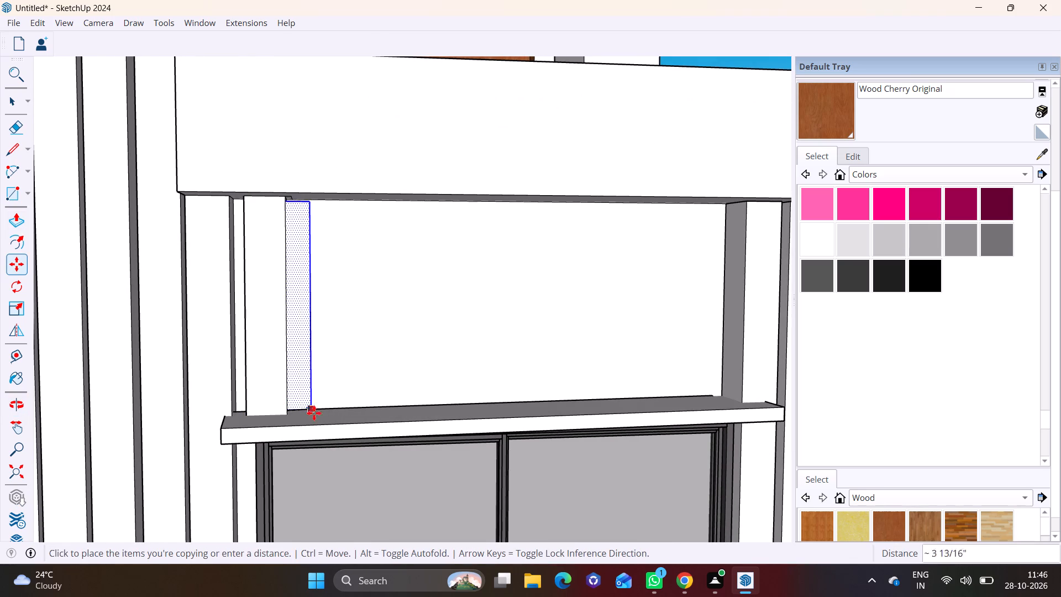
middle_click_drag(340, 410, 232, 409)
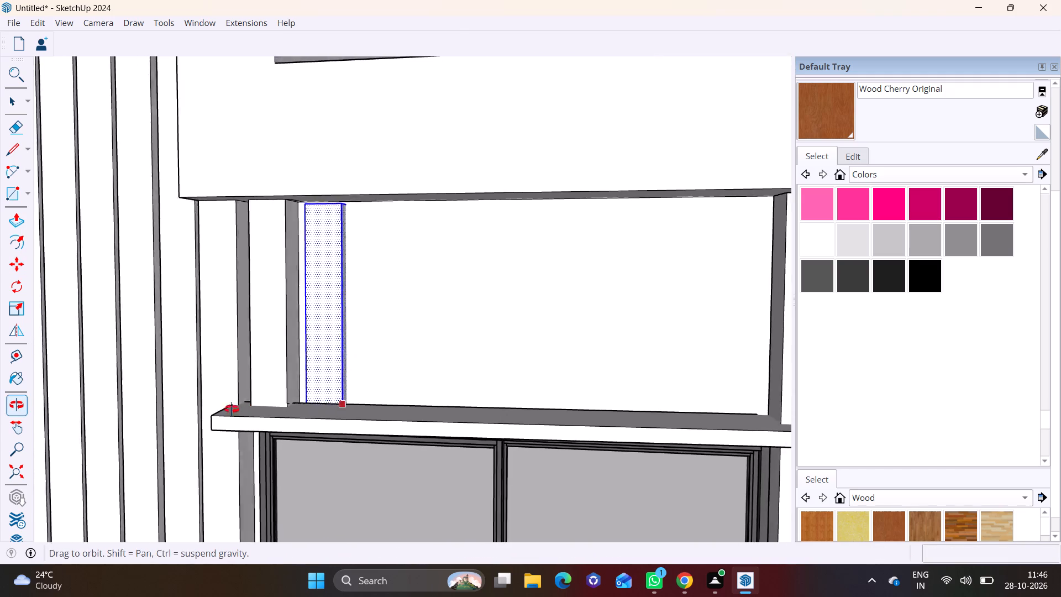
middle_click_drag(232, 409, 157, 406)
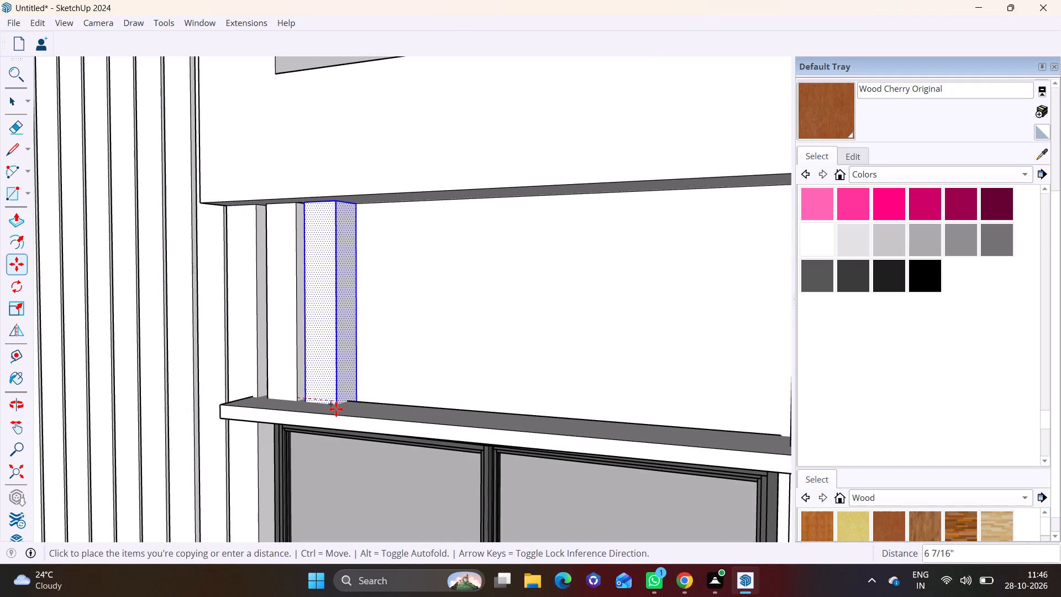
left_click(341, 409)
Copy the second strip along the wall as a third one, and shift that copy about 2" back to narrow the gap.
left_click(339, 405)
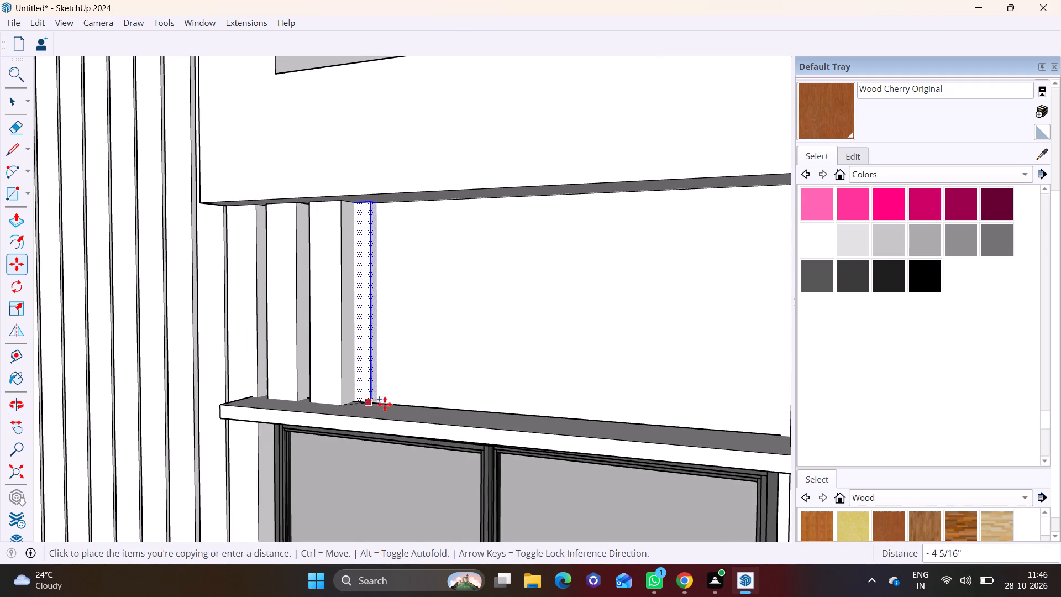
left_click(396, 413)
middle_click_drag(404, 395, 521, 381)
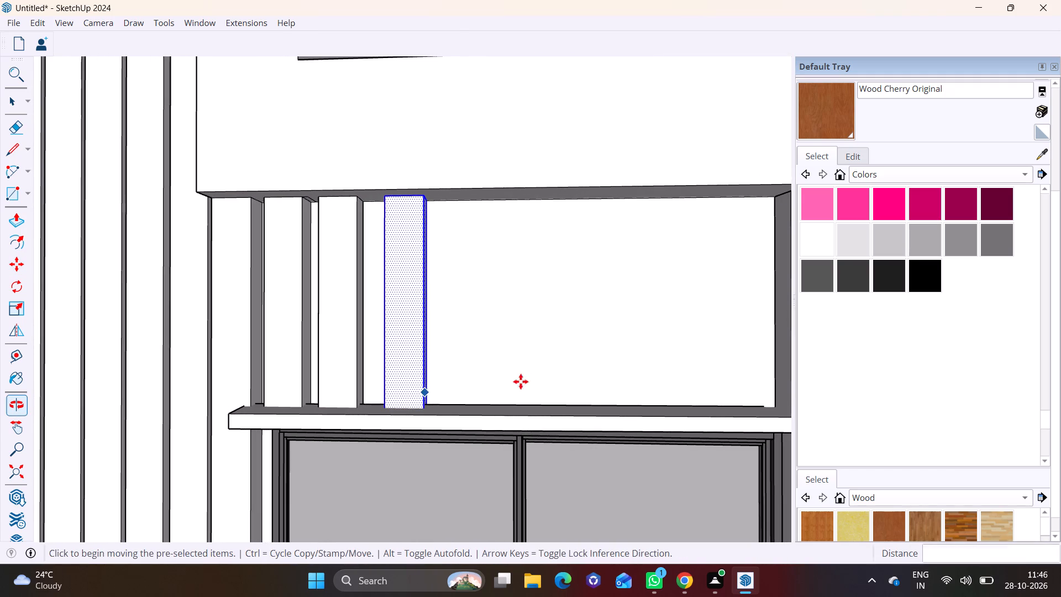
left_click(424, 406)
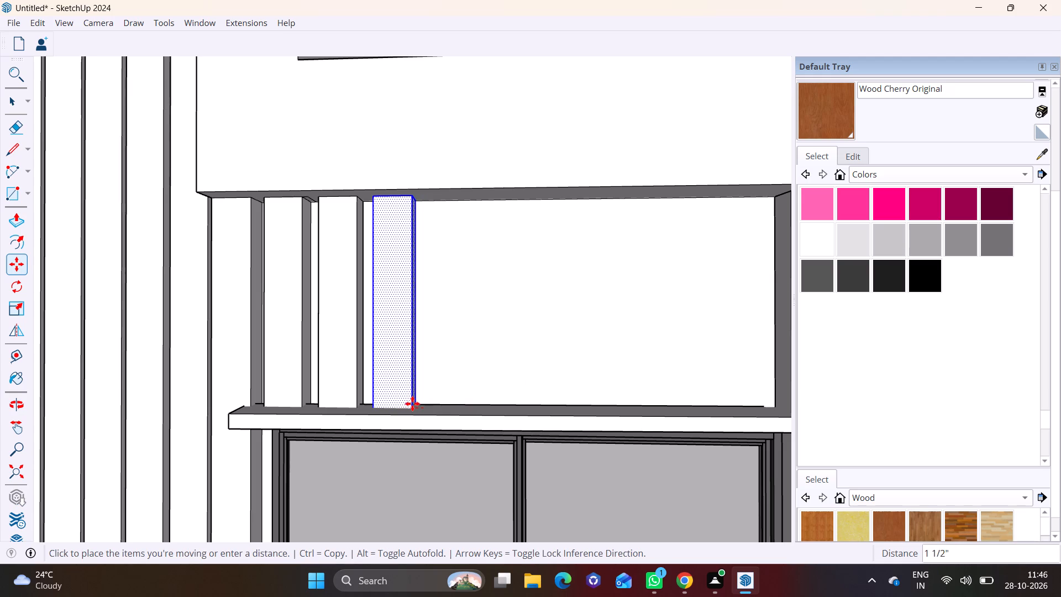
left_click(409, 405)
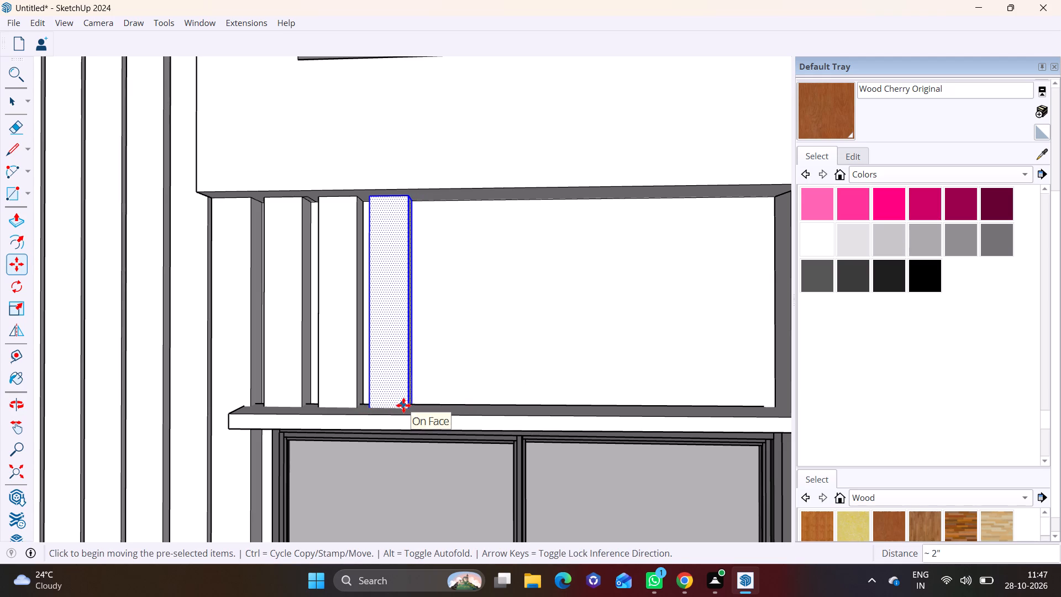
Copy the third strip above the window along the wall as the fourth, fifth and sixth strips, stepping about 6" to 7" each.
left_click(403, 405)
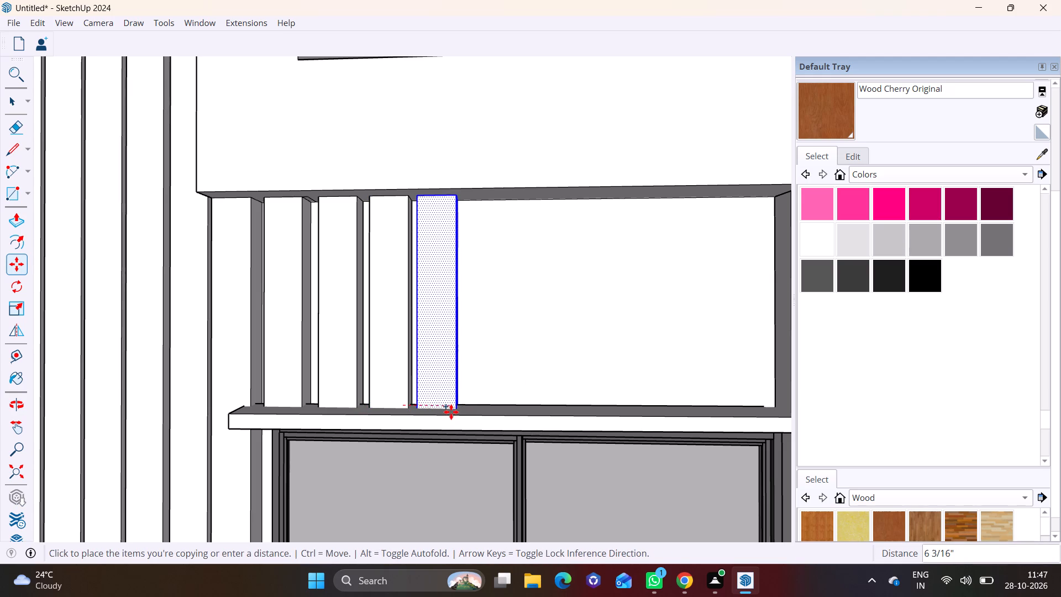
left_click(451, 412)
left_click(456, 412)
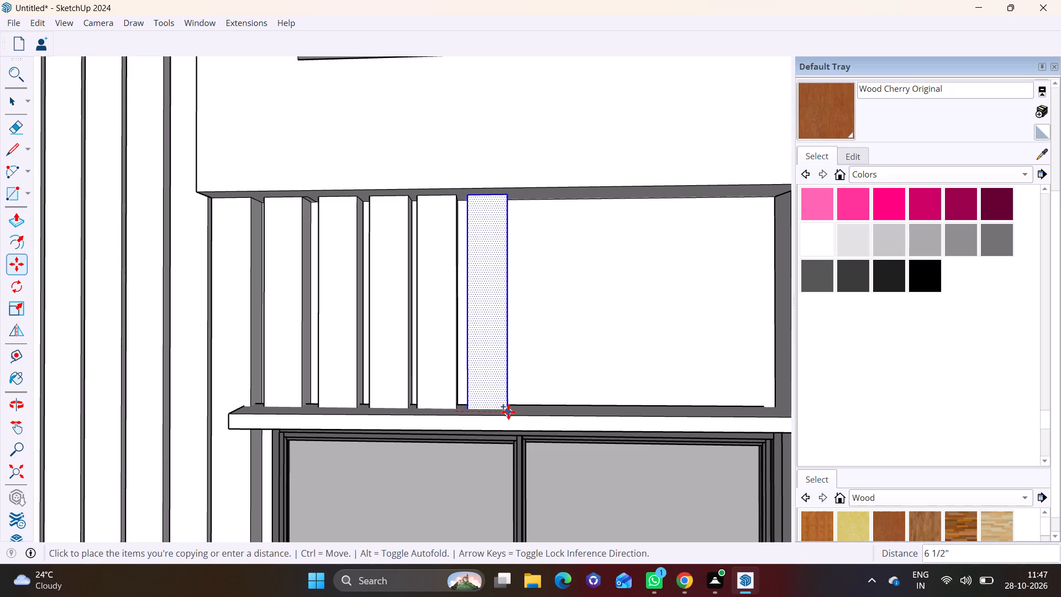
left_click(508, 412)
left_click(503, 407)
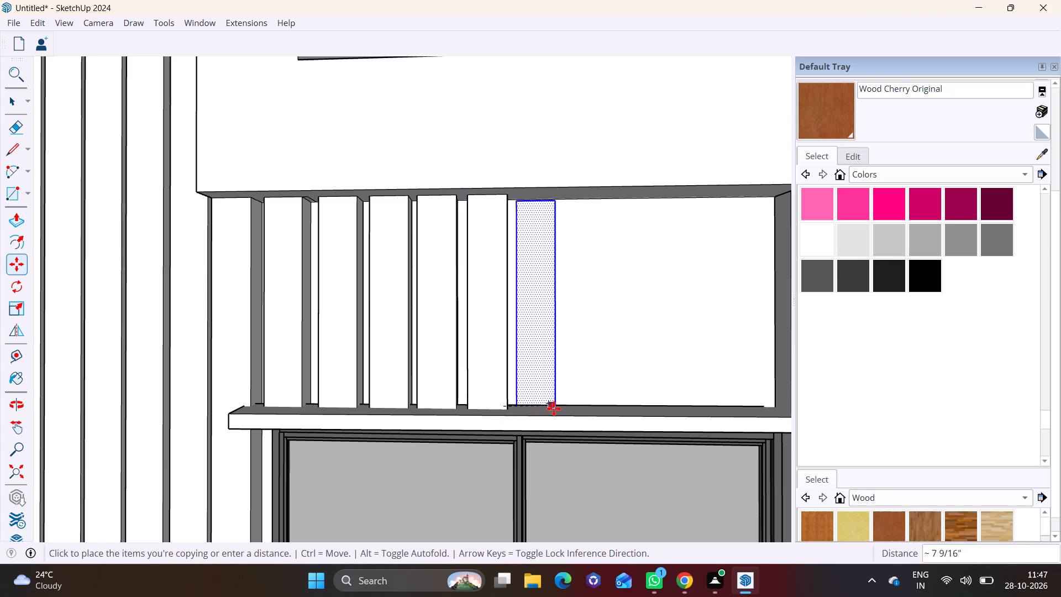
left_click(559, 411)
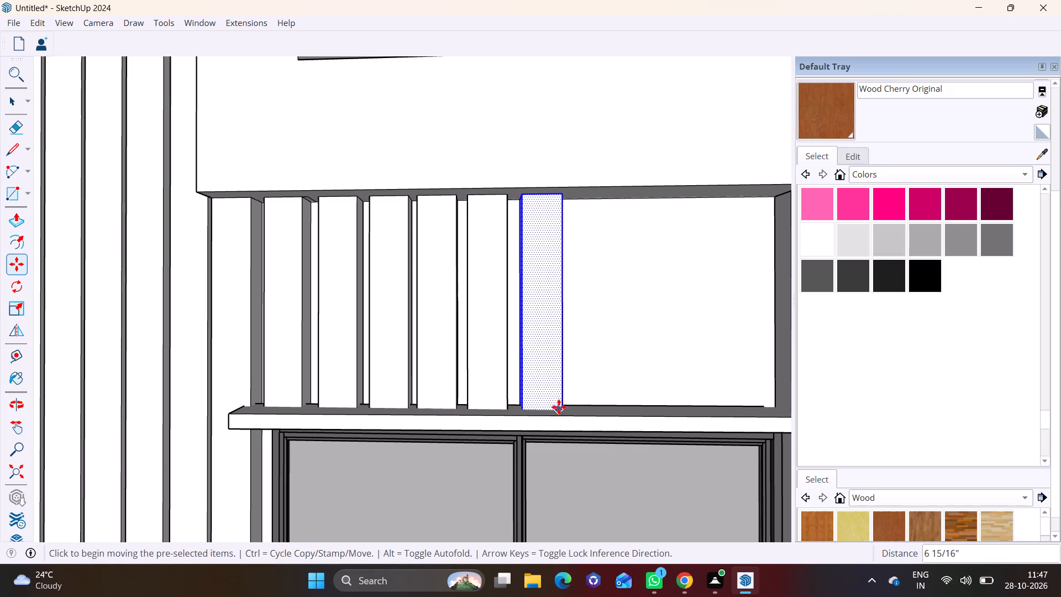
Copy the sixth strip about 6 13/16" along the wall as a seventh, and shift that copy about 1" back to narrow the gap.
middle_click_drag(578, 344, 461, 400)
left_click(539, 428)
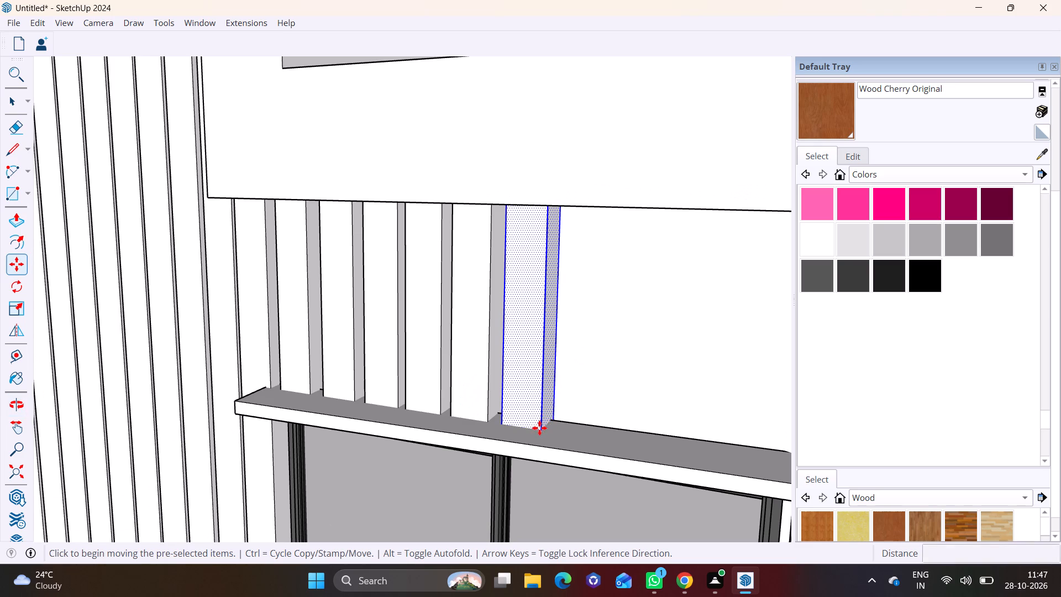
left_click(597, 446)
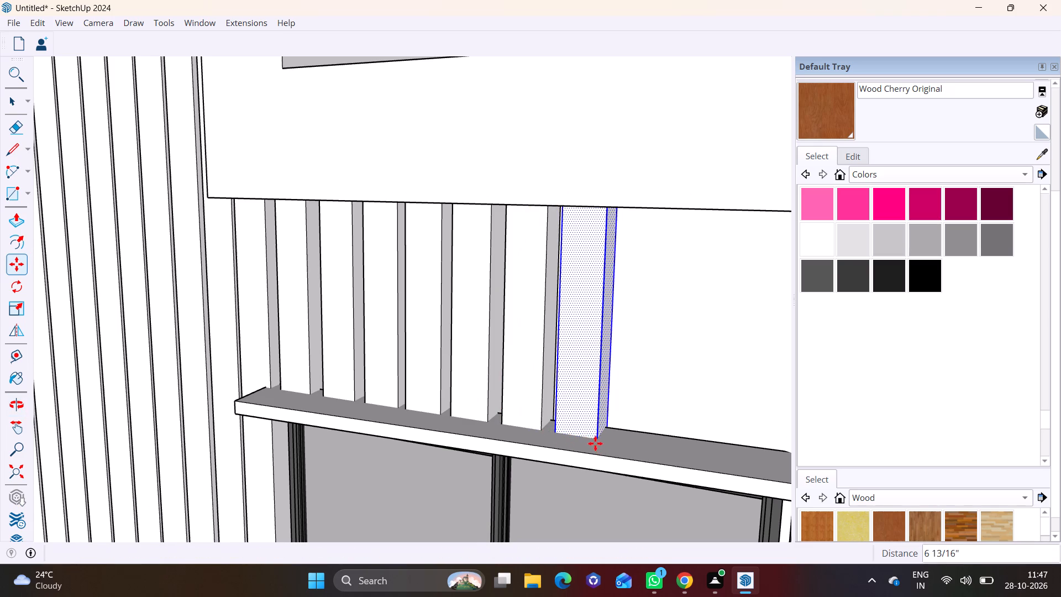
middle_click_drag(592, 419, 691, 385)
left_click(613, 416)
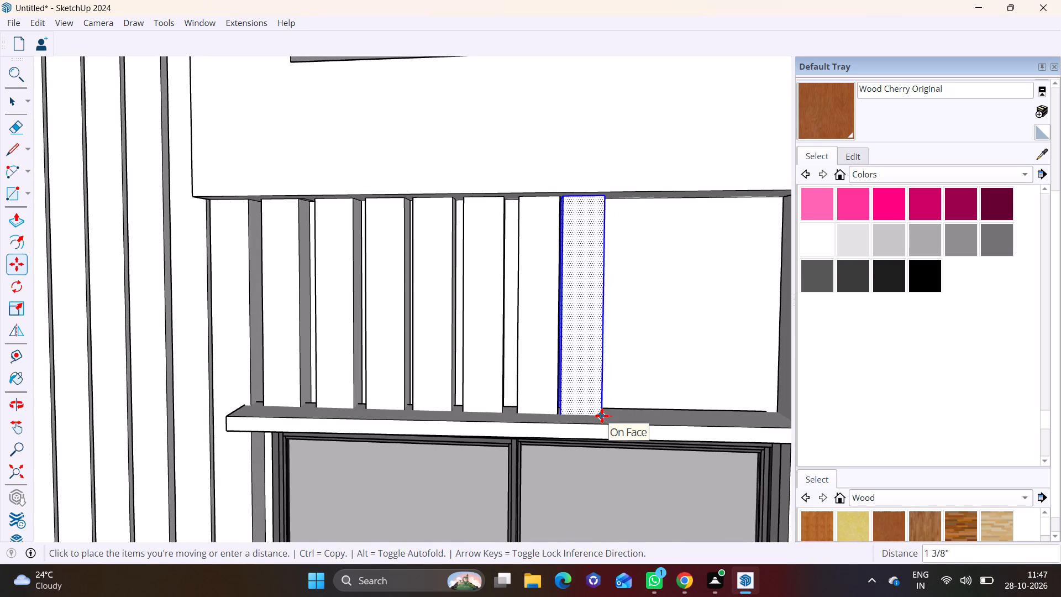
scroll(603, 414, "up", 2)
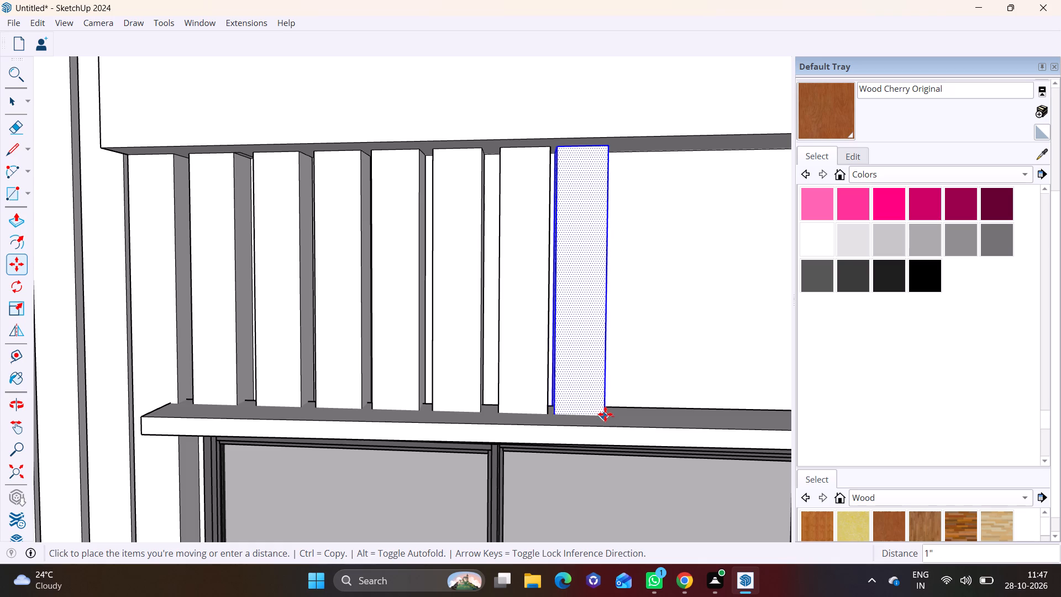
left_click(606, 414)
Make four more copies of the strip along the wall to fill the remaining space above the window, leaving narrow gaps.
left_click(612, 413)
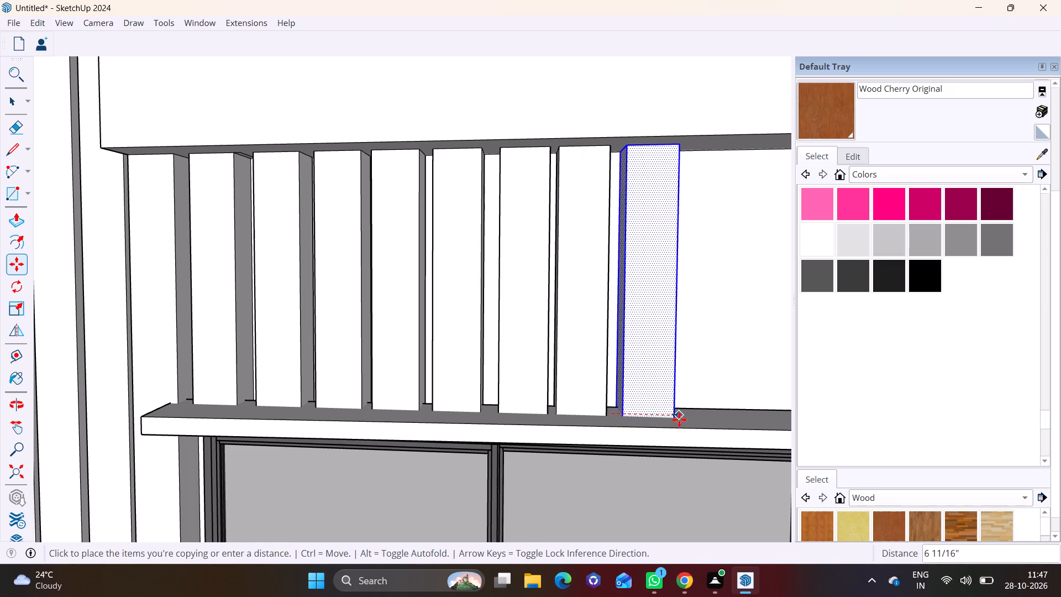
left_click(674, 421)
scroll(607, 390, "down", 3)
middle_click_drag(607, 390, 369, 401, "shift")
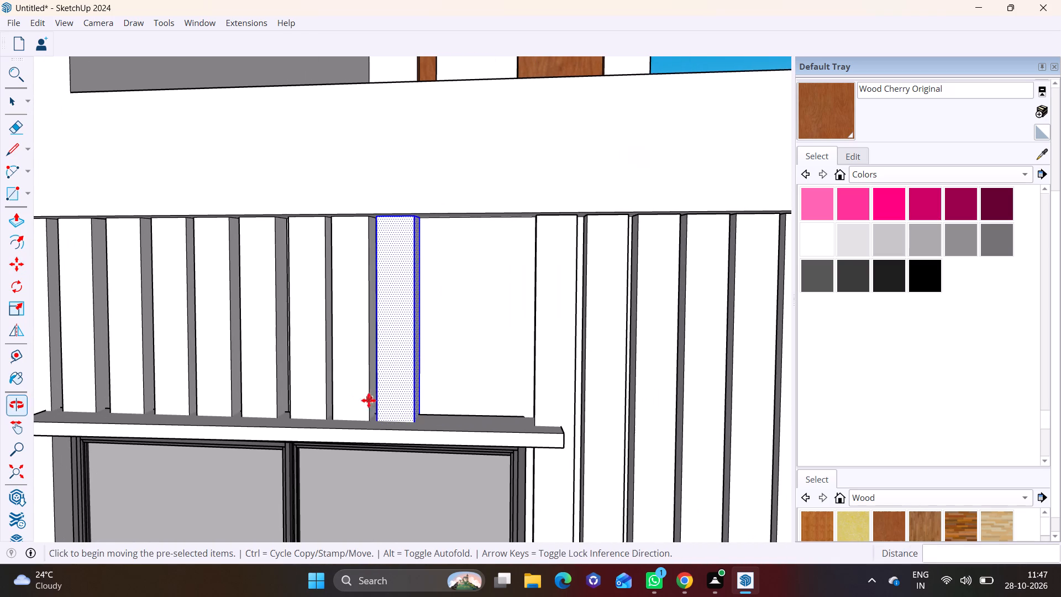
left_click(412, 422)
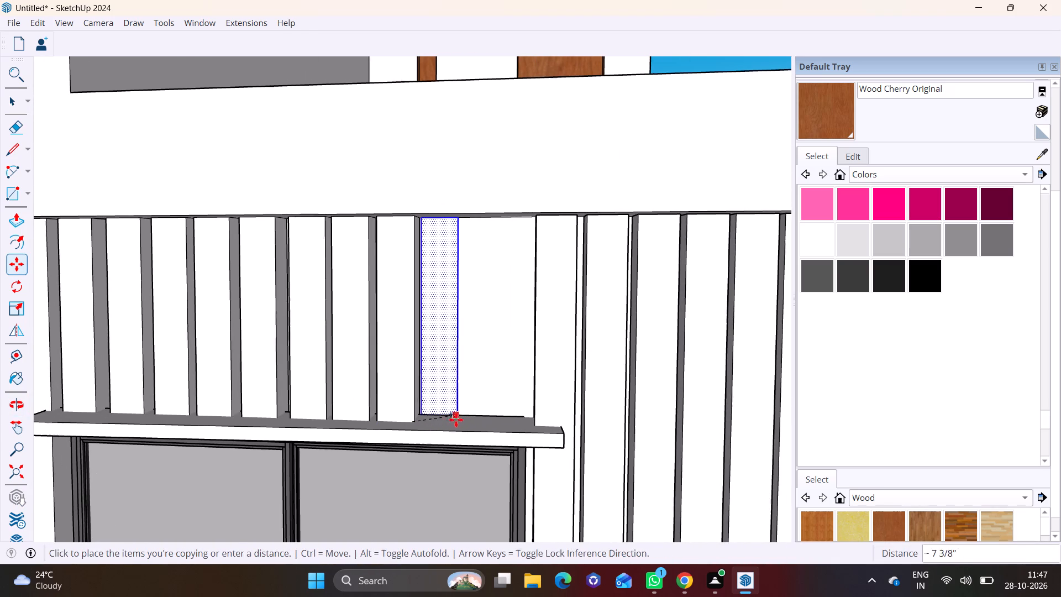
left_click(455, 424)
left_click(461, 423)
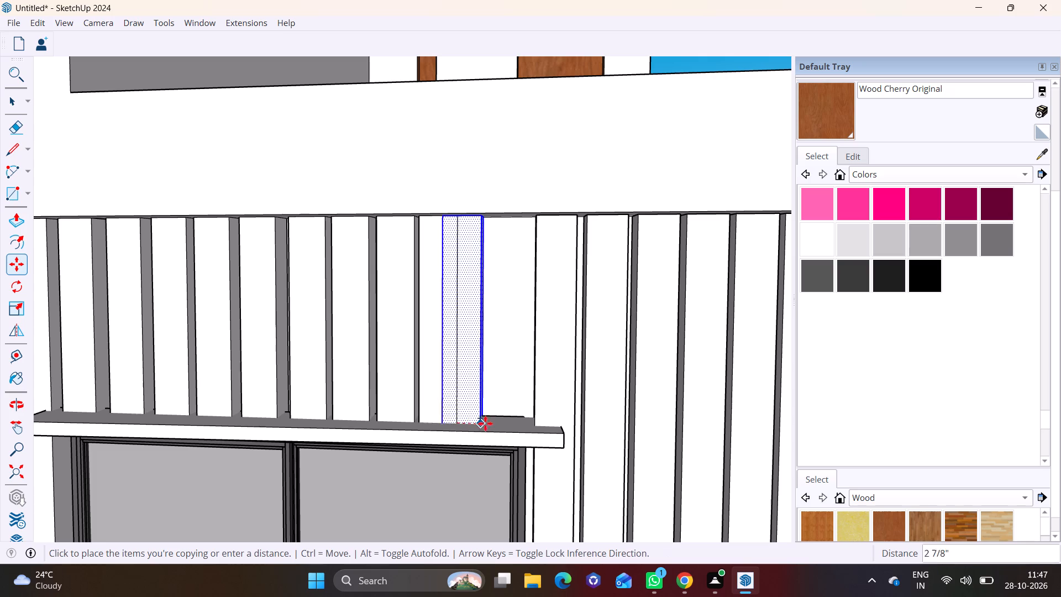
left_click(502, 423)
left_click(503, 423)
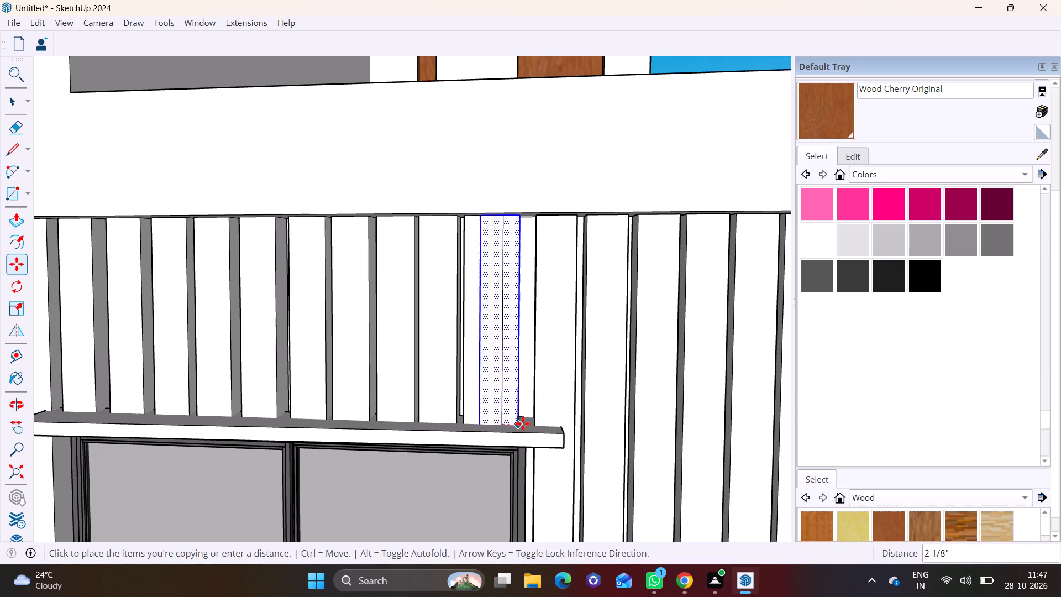
left_click(542, 425)
key("space")
left_click(458, 160)
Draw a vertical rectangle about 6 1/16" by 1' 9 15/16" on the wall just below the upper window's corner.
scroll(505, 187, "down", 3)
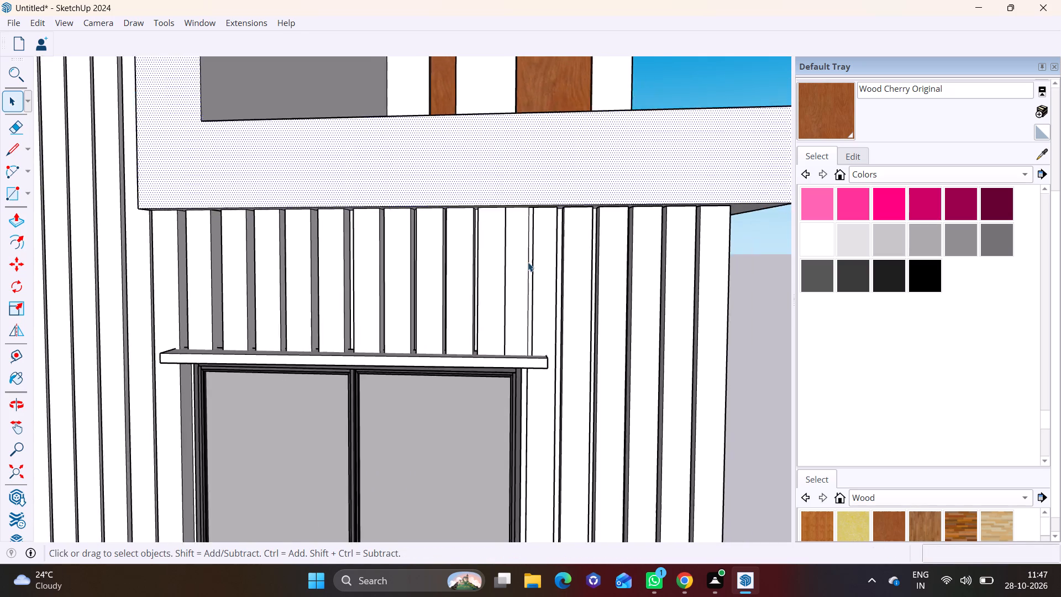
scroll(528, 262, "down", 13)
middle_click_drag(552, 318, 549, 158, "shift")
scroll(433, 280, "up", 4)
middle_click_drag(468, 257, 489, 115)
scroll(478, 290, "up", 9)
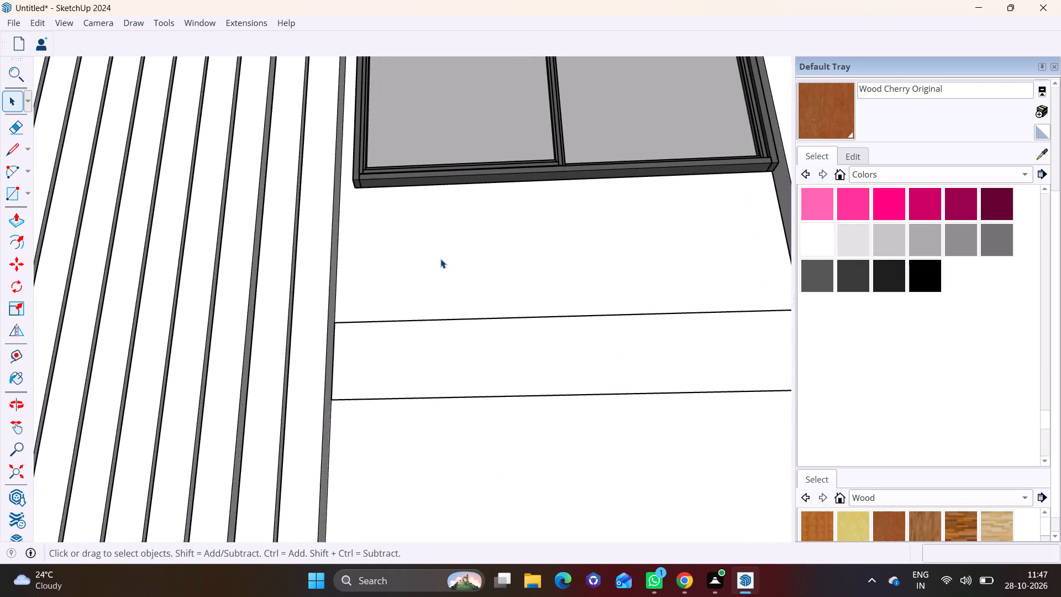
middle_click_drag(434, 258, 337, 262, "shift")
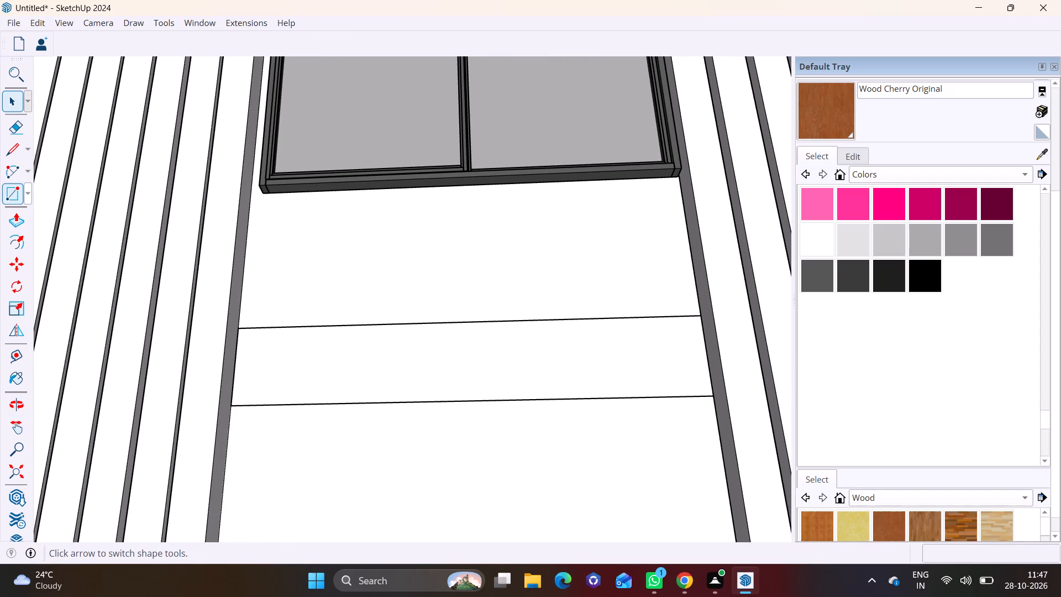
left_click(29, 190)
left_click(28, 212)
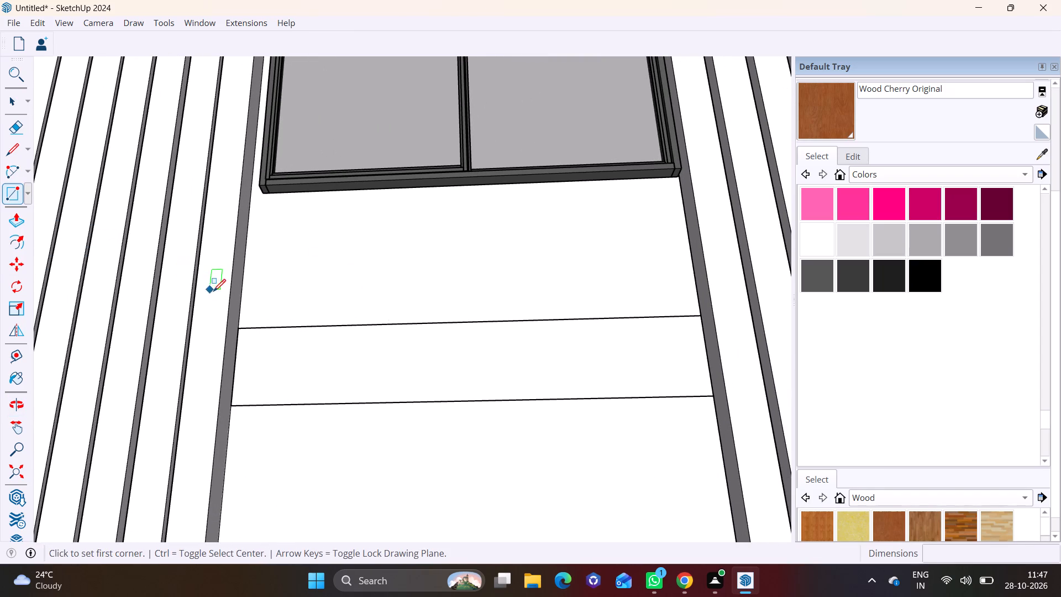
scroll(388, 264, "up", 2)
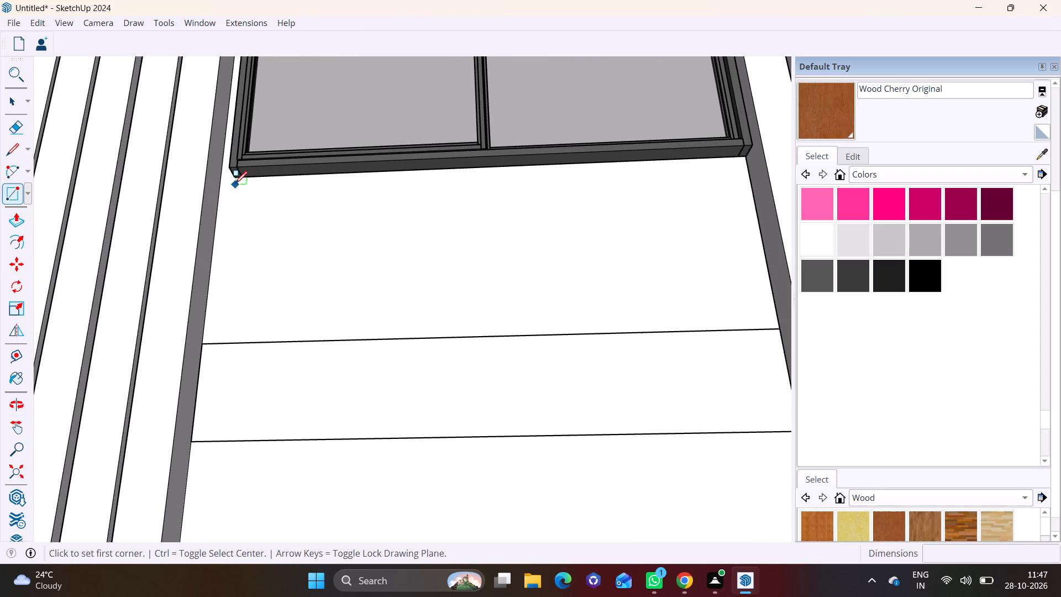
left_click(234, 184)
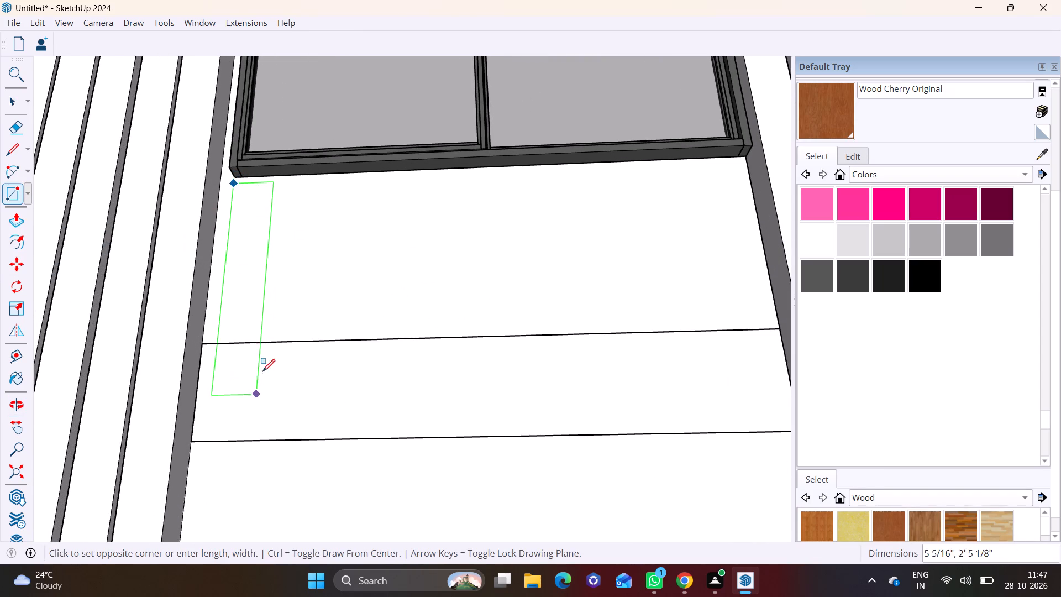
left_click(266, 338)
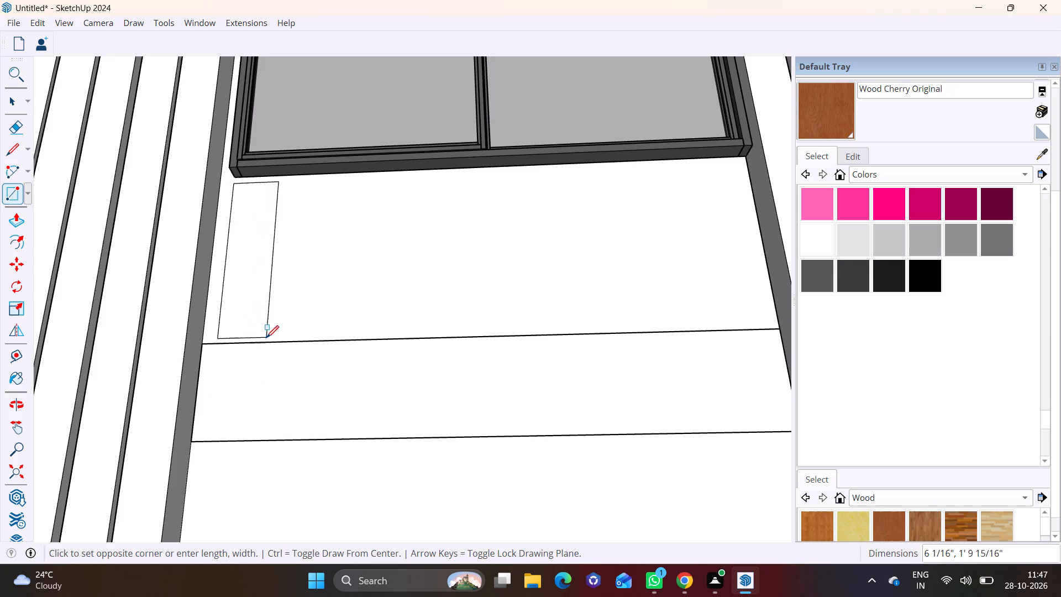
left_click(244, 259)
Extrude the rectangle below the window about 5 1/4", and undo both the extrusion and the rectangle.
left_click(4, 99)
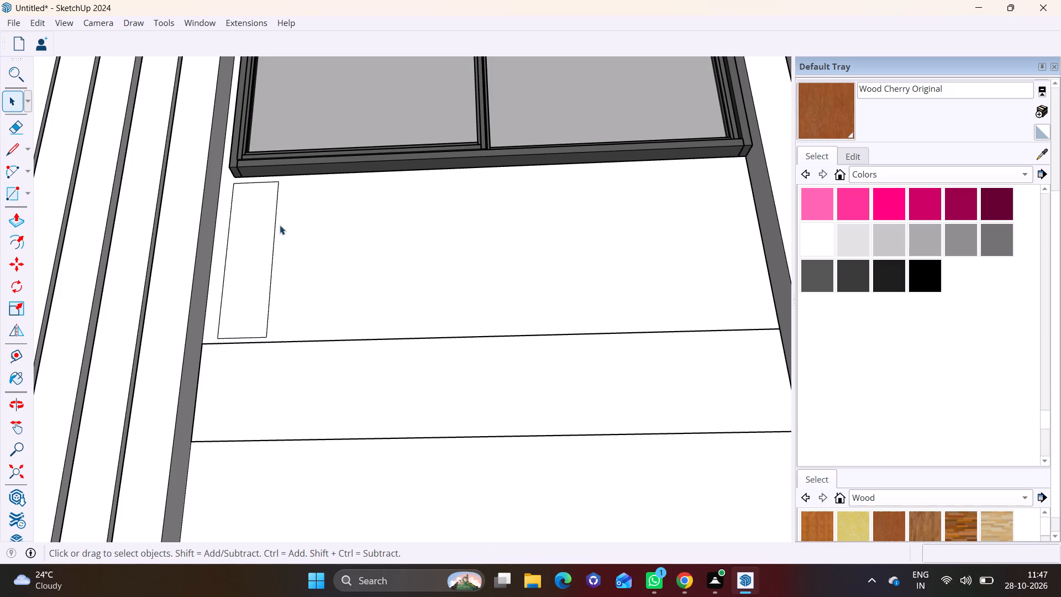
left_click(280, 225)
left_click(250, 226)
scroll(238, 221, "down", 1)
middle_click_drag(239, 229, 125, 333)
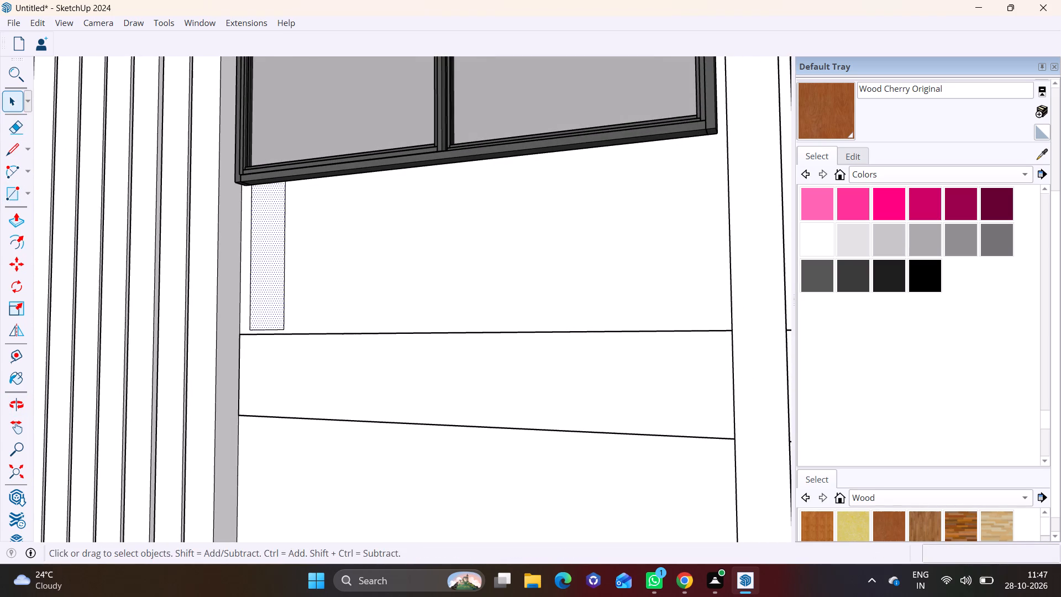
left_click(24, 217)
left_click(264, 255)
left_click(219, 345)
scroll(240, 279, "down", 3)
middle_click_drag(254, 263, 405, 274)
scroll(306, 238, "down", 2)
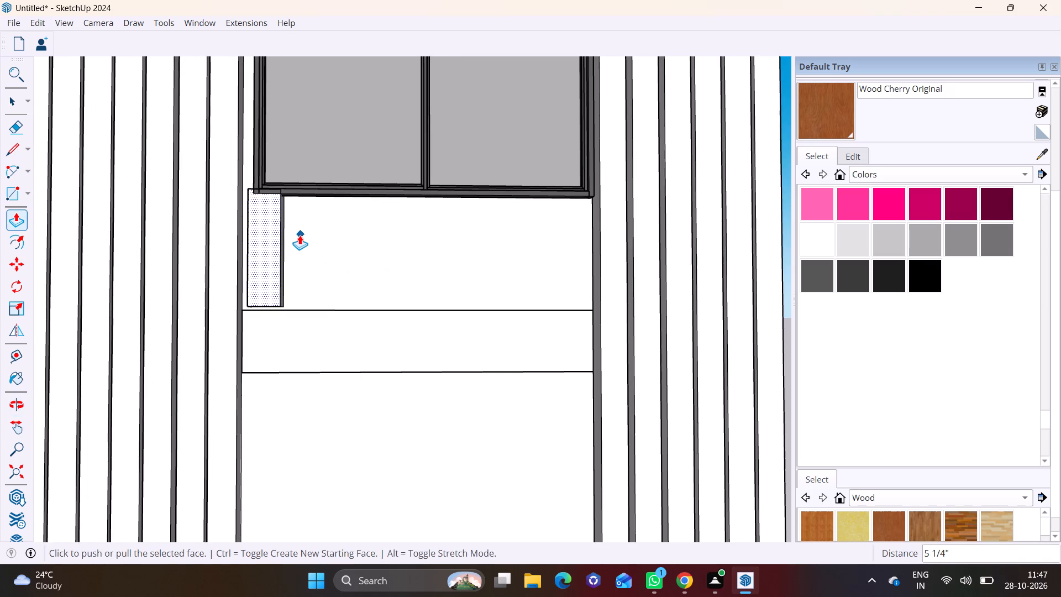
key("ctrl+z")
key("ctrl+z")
Draw a new narrow vertical rectangle on the wall below the upper window, running down past the first horizontal wall line.
scroll(82, 198, "up", 1)
left_click(27, 149)
left_click(27, 193)
left_click(27, 195)
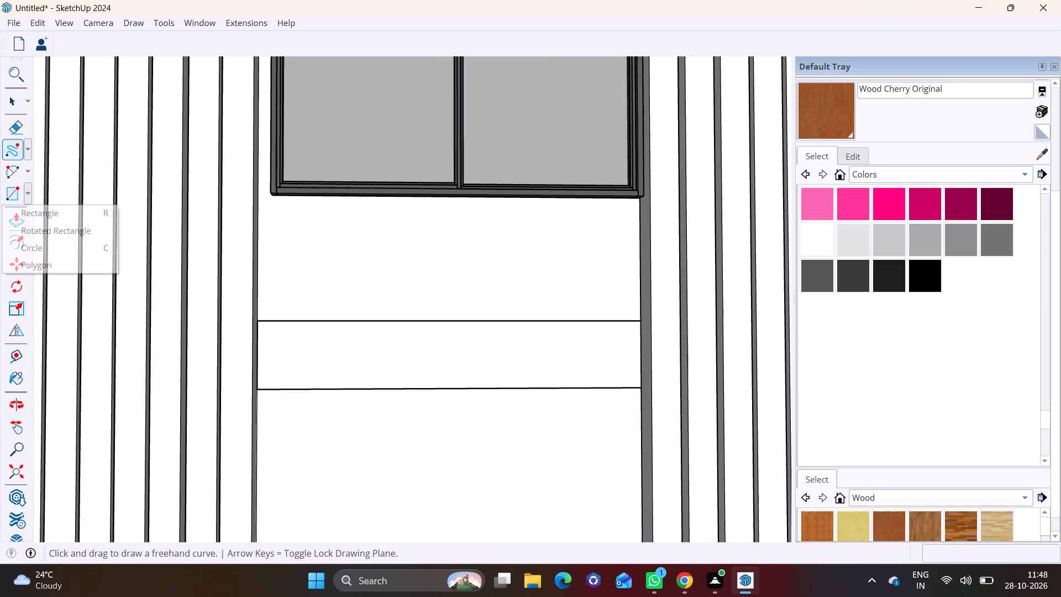
left_click(32, 207)
scroll(249, 223, "up", 4)
middle_click_drag(277, 238, 249, 230)
scroll(245, 239, "up", 1)
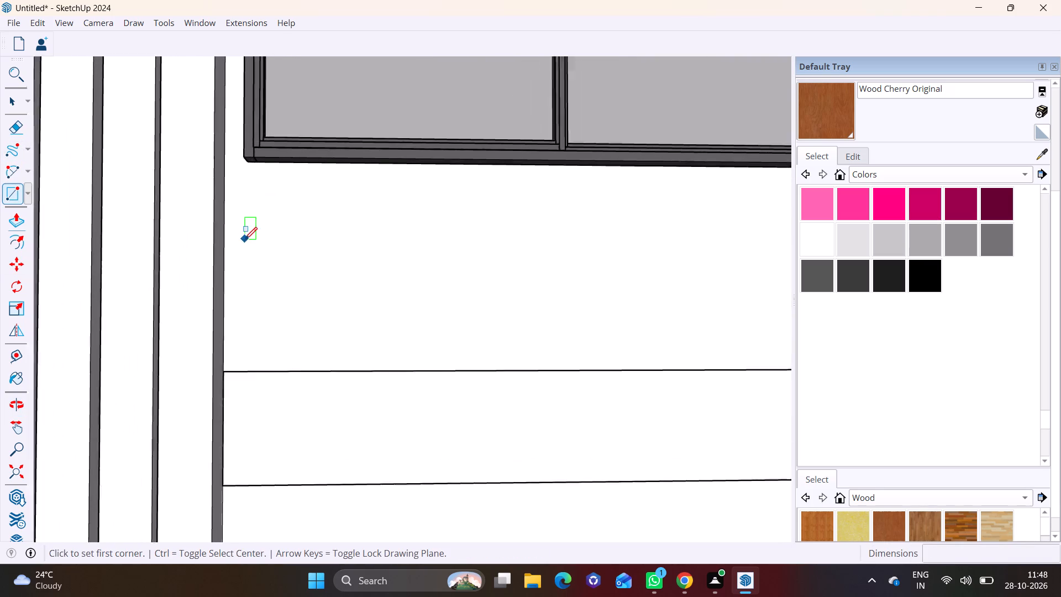
scroll(245, 239, "up", 3)
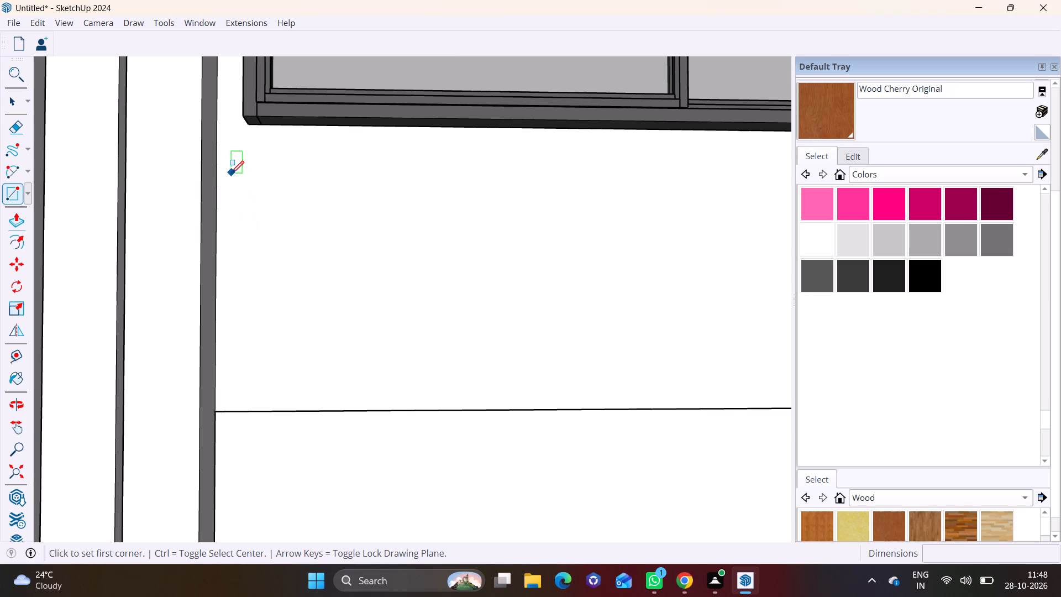
left_click(237, 156)
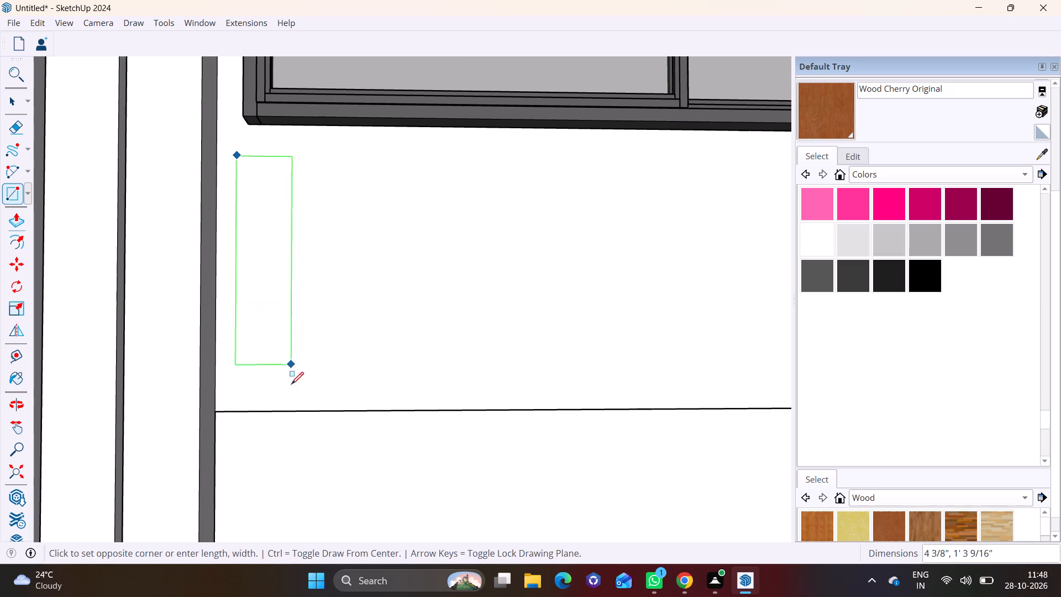
left_click(315, 474)
Extrude the rectangle's part above the horizontal wall line about 5 1/4" outward as a strip.
middle_click_drag(320, 420, 135, 474)
key("space")
left_click(332, 307)
left_click(32, 189)
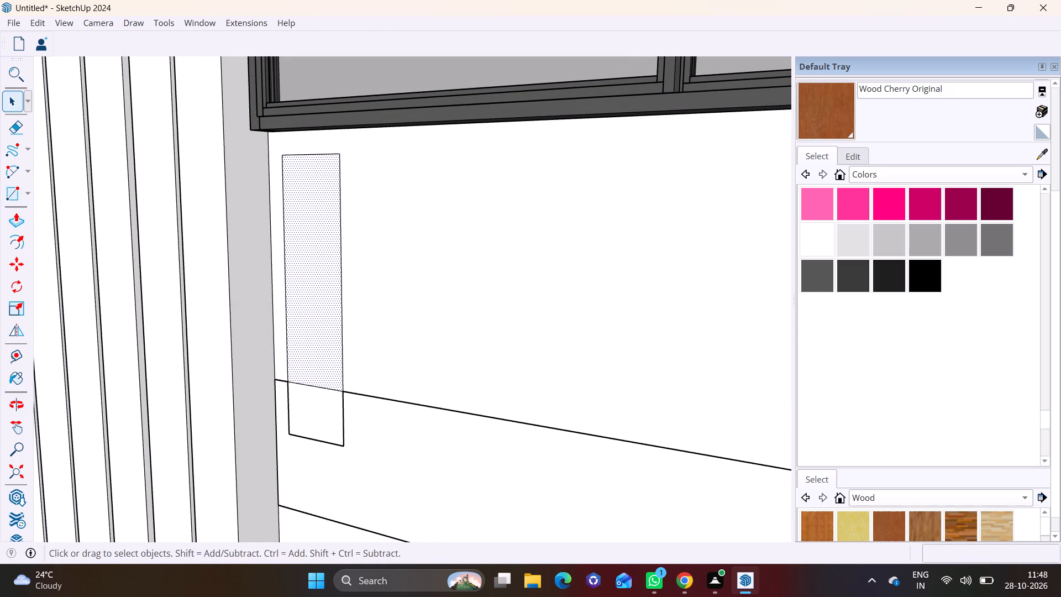
left_click(20, 212)
left_click(303, 256)
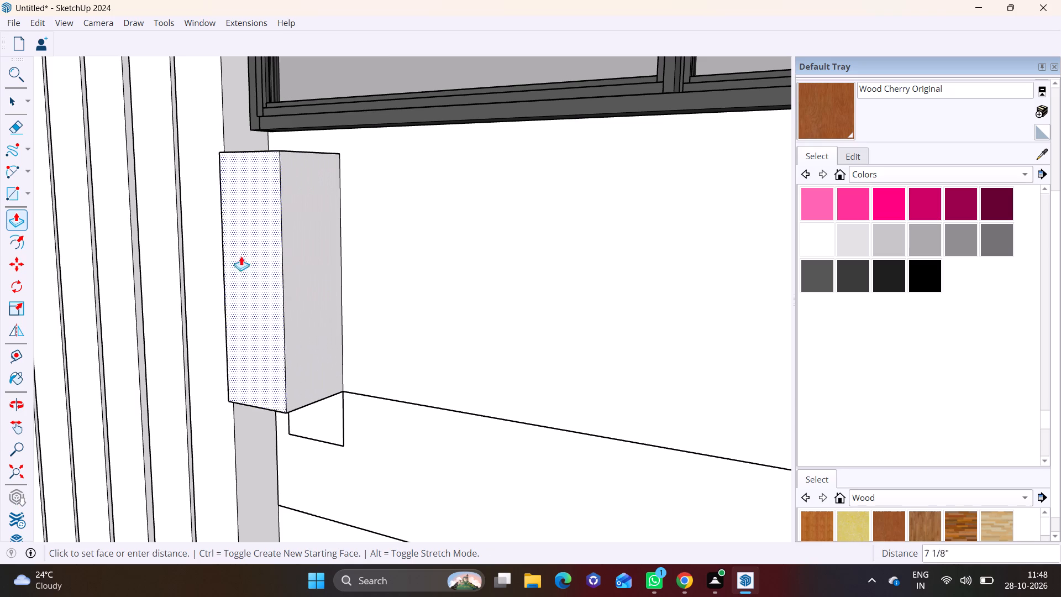
left_click(224, 116)
scroll(324, 259, "down", 5)
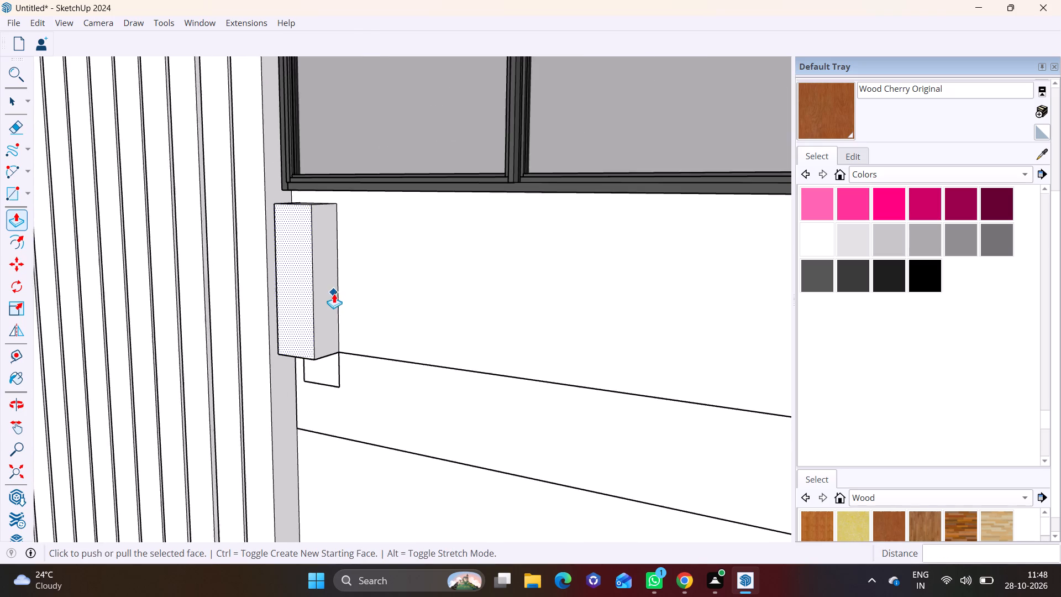
middle_click_drag(334, 292, 543, 256)
scroll(397, 303, "down", 14)
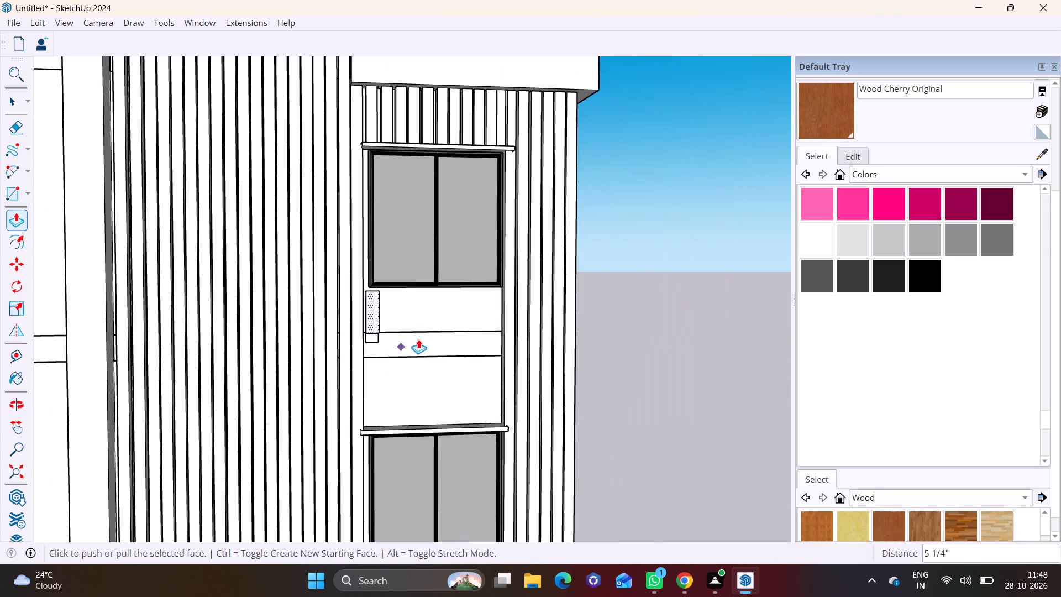
Extend the new strip's top face about 1 3/4" up to the underside of the window frame.
scroll(422, 336, "up", 10)
middle_click_drag(385, 328, 215, 379)
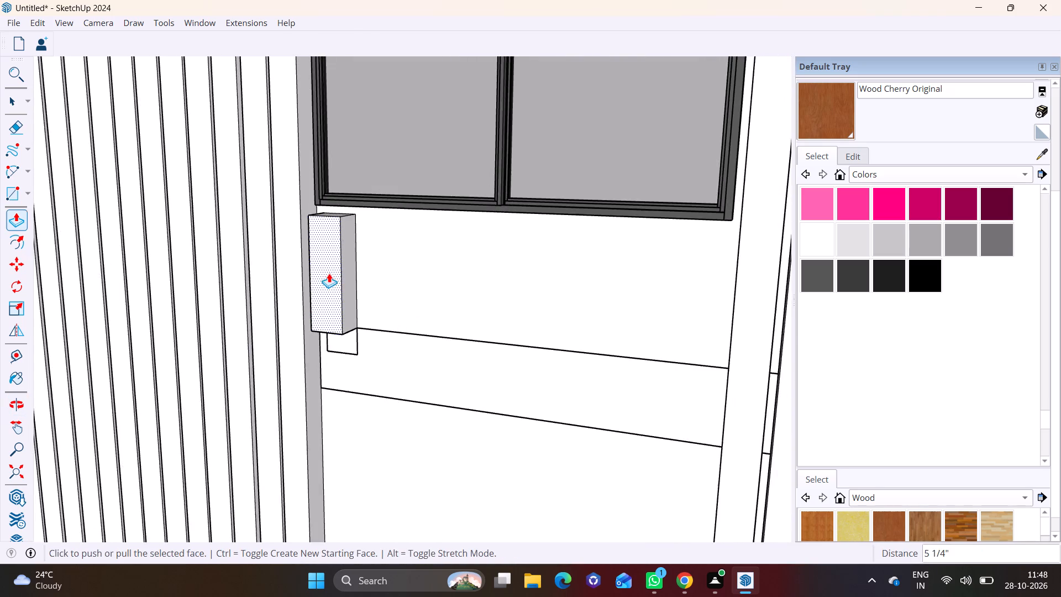
scroll(328, 272, "up", 6)
middle_click_drag(338, 244, 312, 347, "shift")
key("space")
left_click(306, 272)
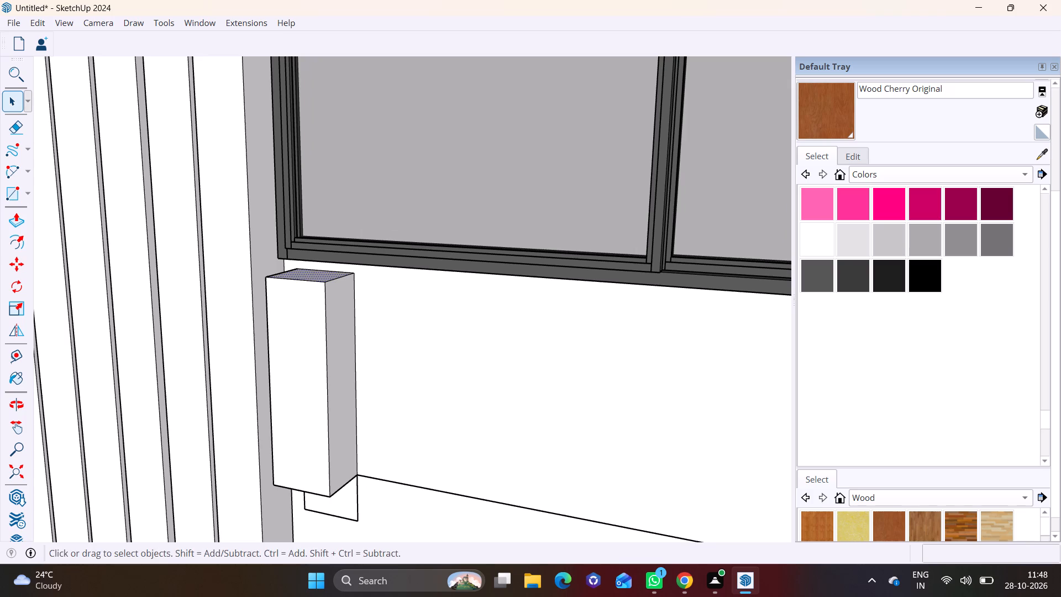
left_click(17, 224)
left_click(313, 273)
left_click(317, 261)
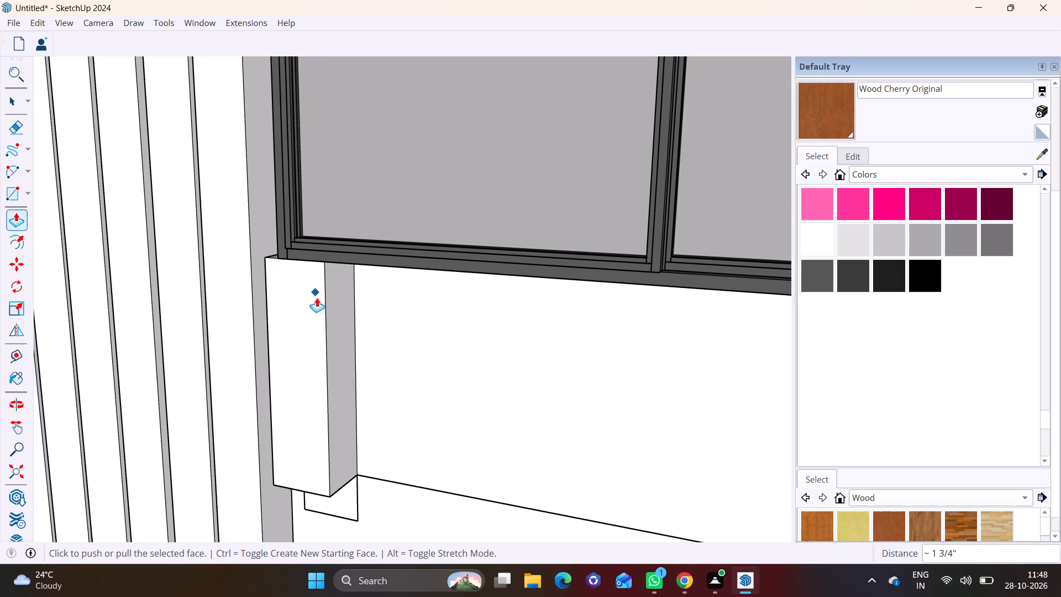
Extend the new strip's bottom face down to the ledge of the window below.
scroll(321, 313, "down", 7)
middle_click_drag(341, 405, 348, 235, "shift")
middle_click_drag(345, 352, 351, 249)
scroll(338, 250, "up", 7)
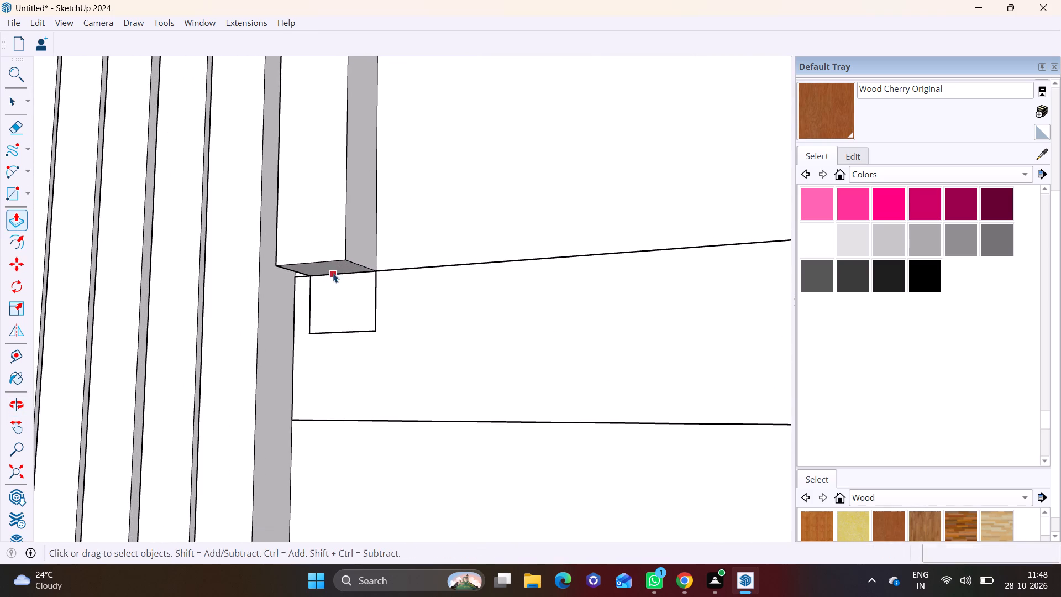
key("space")
left_click(333, 268)
left_click(12, 212)
left_click(326, 269)
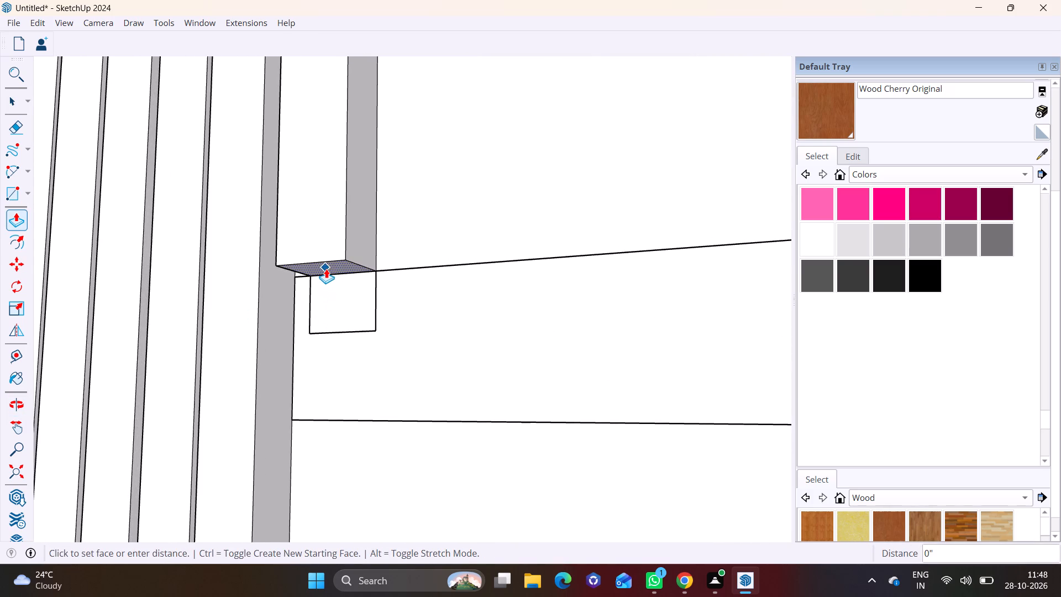
scroll(347, 390, "down", 10)
middle_click_drag(372, 441, 386, 328, "shift")
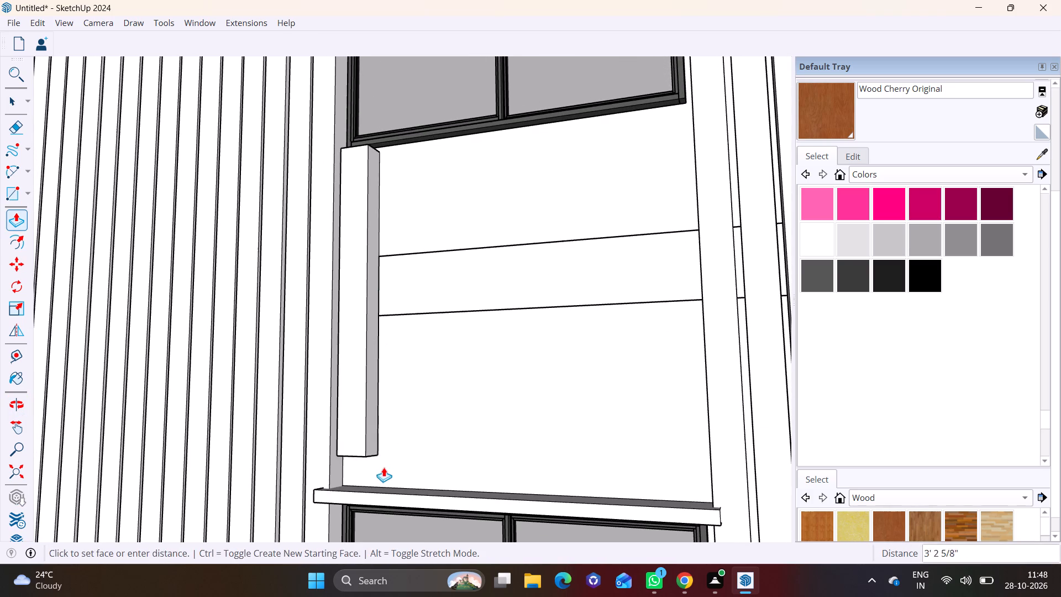
left_click(382, 486)
key("space")
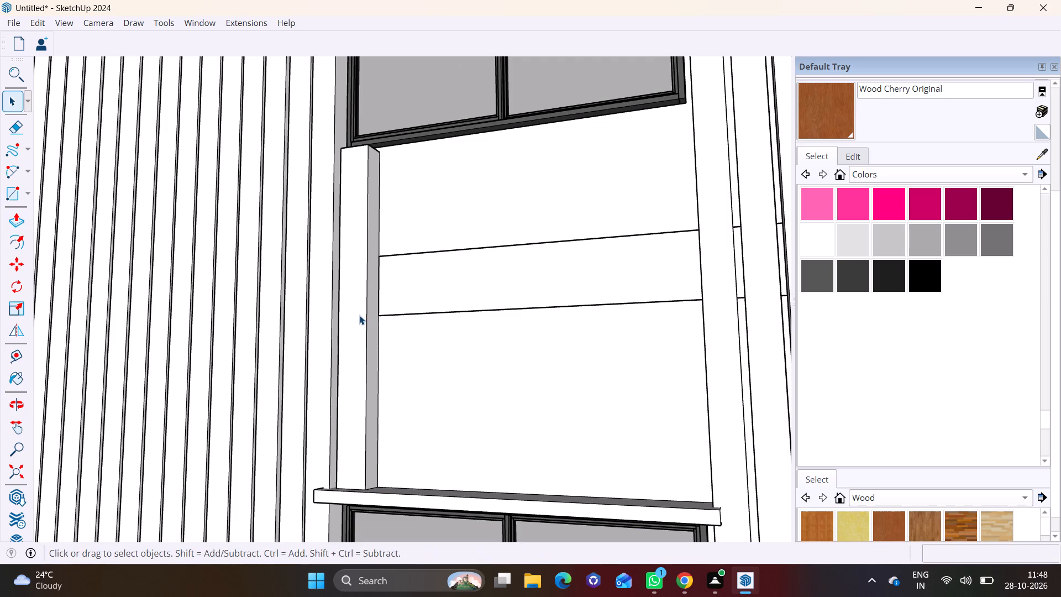
Select all faces of the finished strip between the two windows and copy it about 7 1/4" sideways along the wall.
double_click(359, 315)
double_click(374, 314, "ctrl")
middle_click_drag(369, 311, 384, 316)
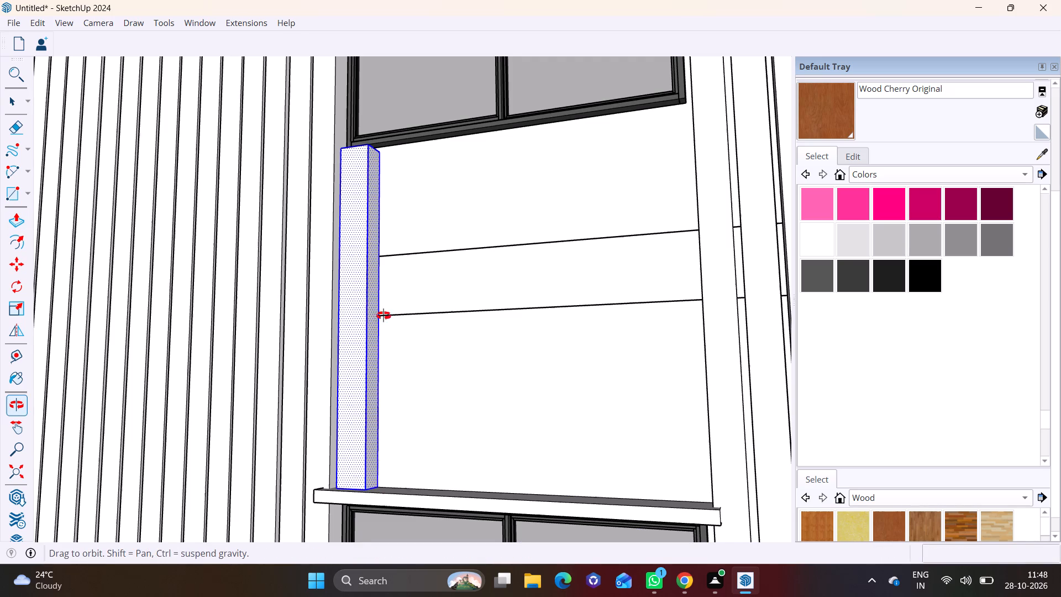
middle_click_drag(384, 316, 690, 336)
scroll(353, 334, "up", 6)
double_click(361, 329, "ctrl")
scroll(361, 329, "down", 2)
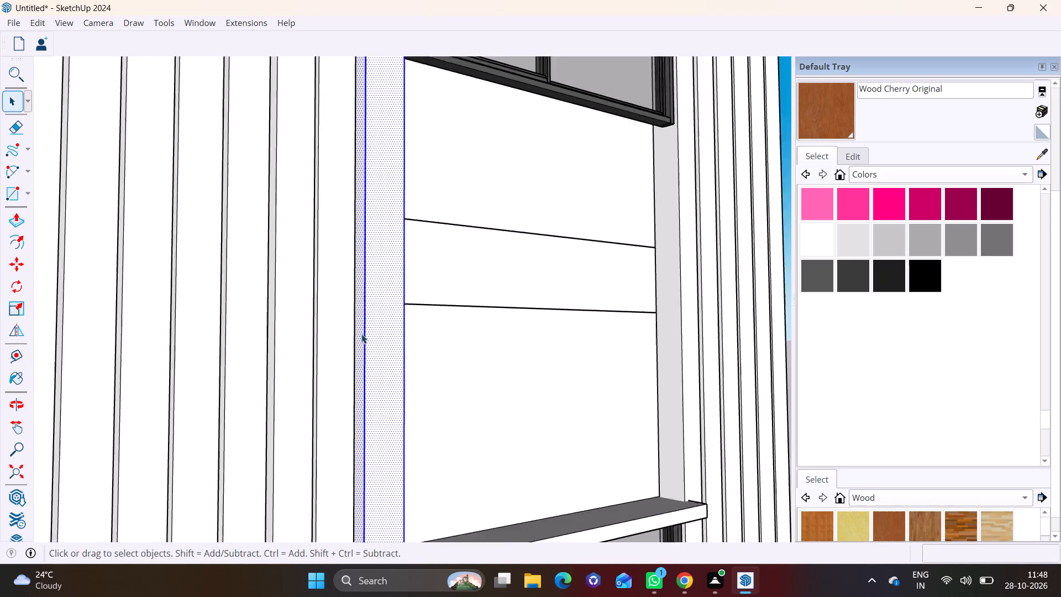
scroll(361, 334, "down", 5)
middle_click_drag(388, 353, 259, 277)
middle_click_drag(346, 243, 337, 403)
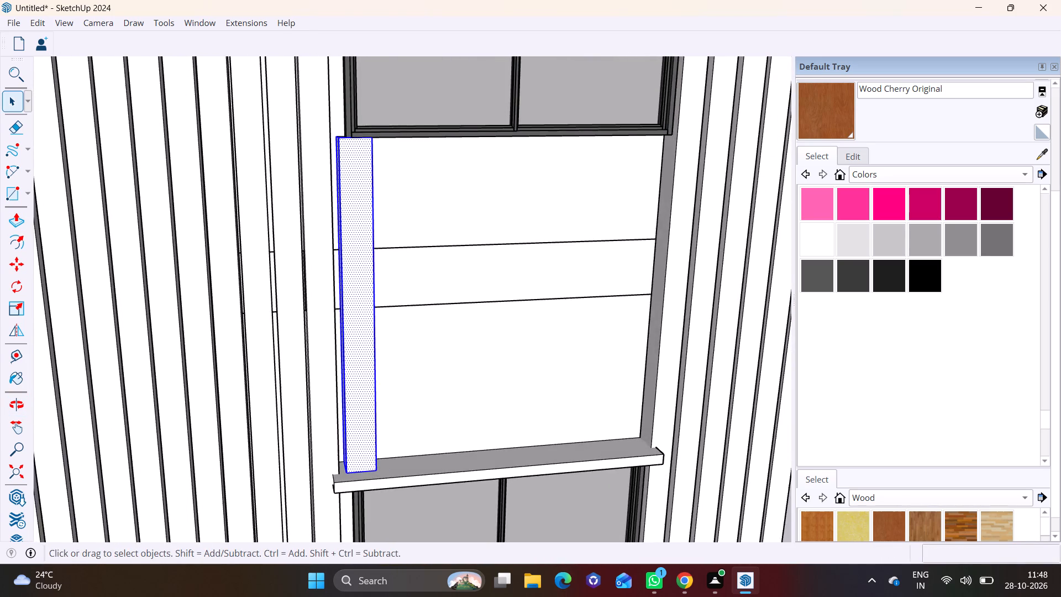
scroll(319, 55, "up", 6)
middle_click_drag(340, 133, 321, 241)
double_click(311, 133, "ctrl")
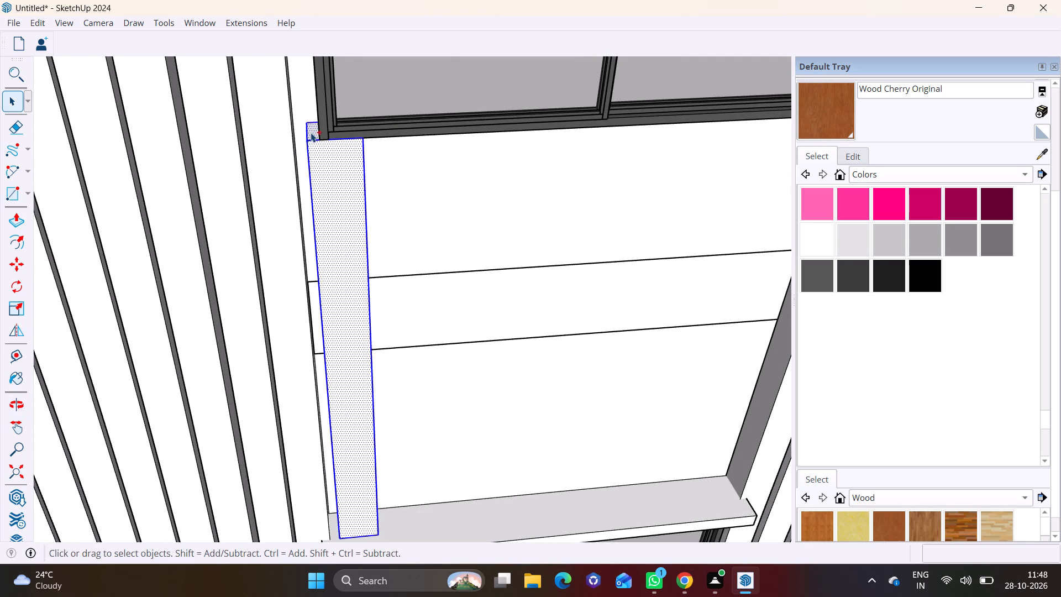
scroll(343, 237, "down", 6)
middle_click_drag(340, 375, 332, 250)
scroll(408, 365, "down", 2)
middle_click_drag(405, 364, 332, 213, "shift")
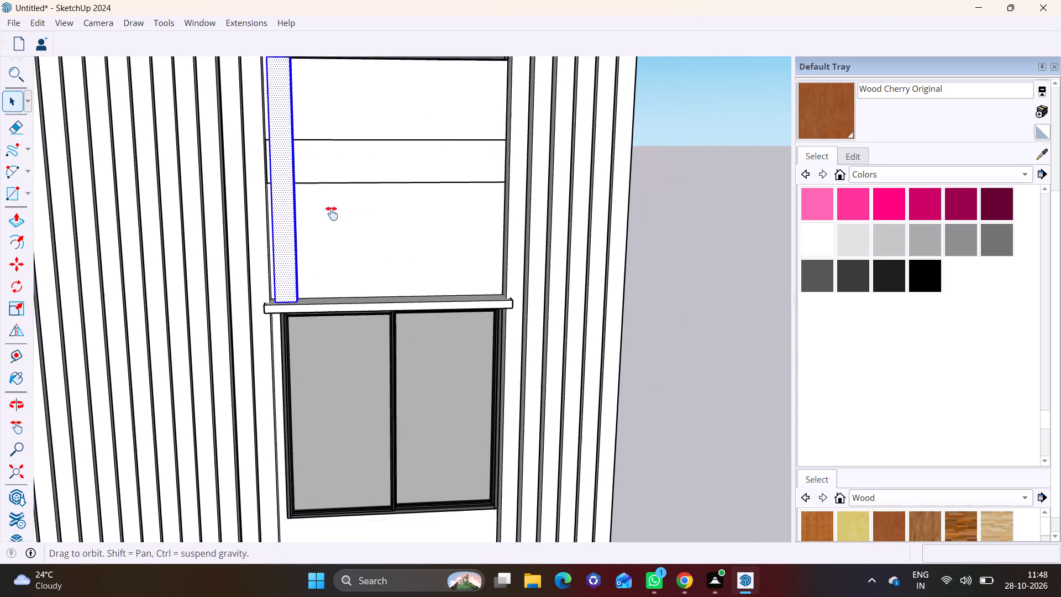
middle_click_drag(332, 213, 331, 210, "shift")
middle_click_drag(350, 323, 291, 338)
middle_click_drag(356, 218, 335, 358, "shift")
scroll(260, 399, "up", 8, "shift")
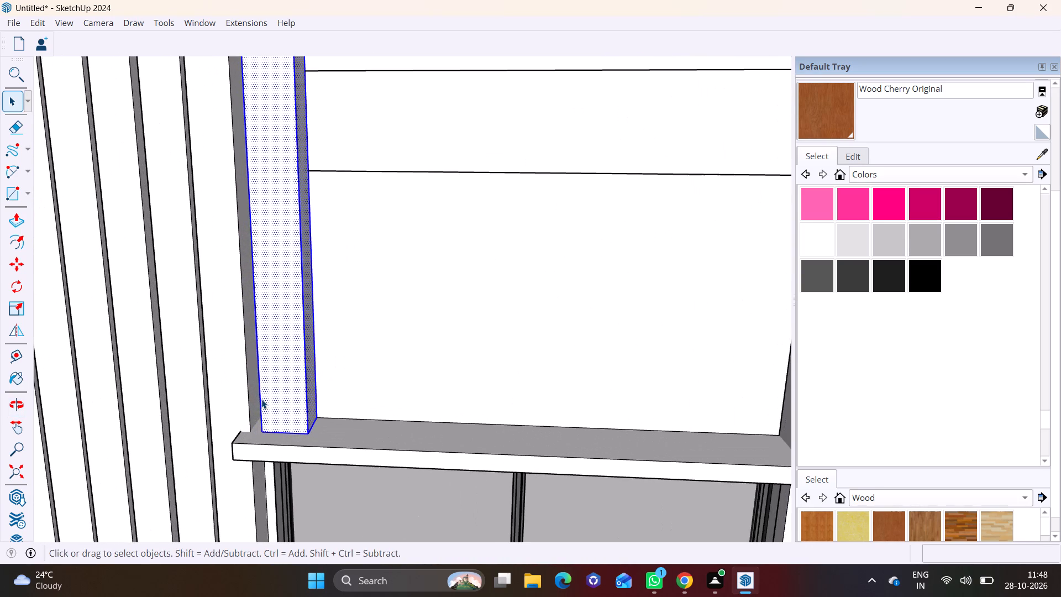
key("m")
left_click(318, 416)
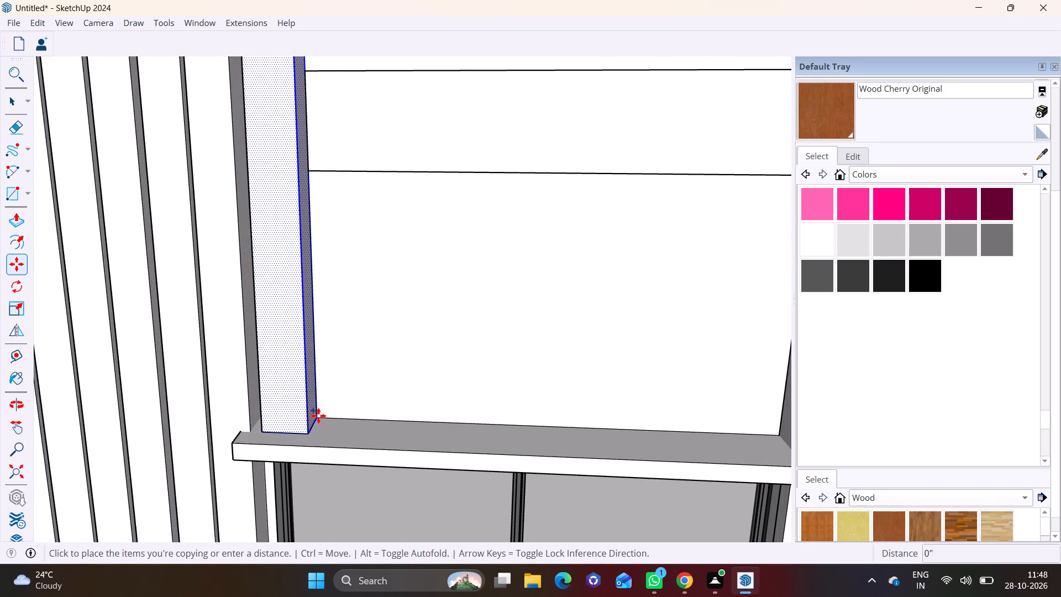
left_click(370, 425)
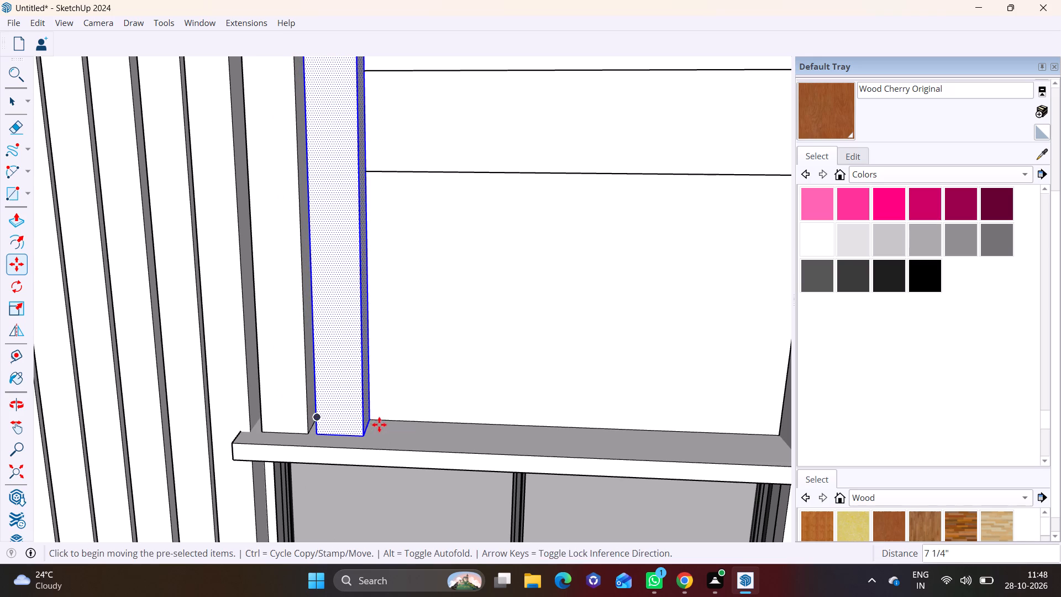
Add five more copies of the strip across the wall between the windows, each about 7" to 7 9/16" from the previous one.
left_click(369, 421)
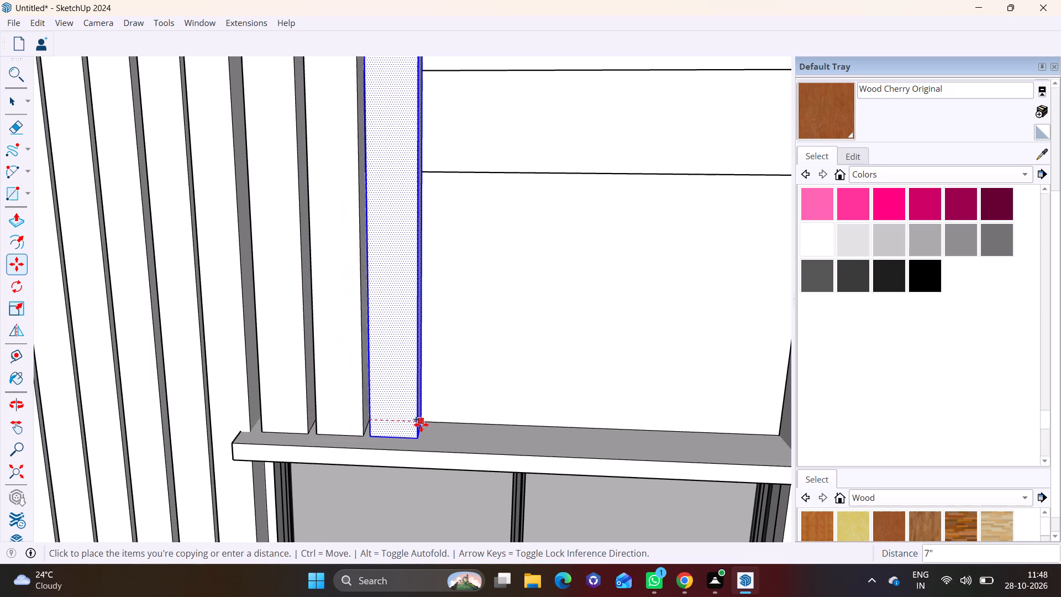
left_click(421, 425)
left_click(421, 422)
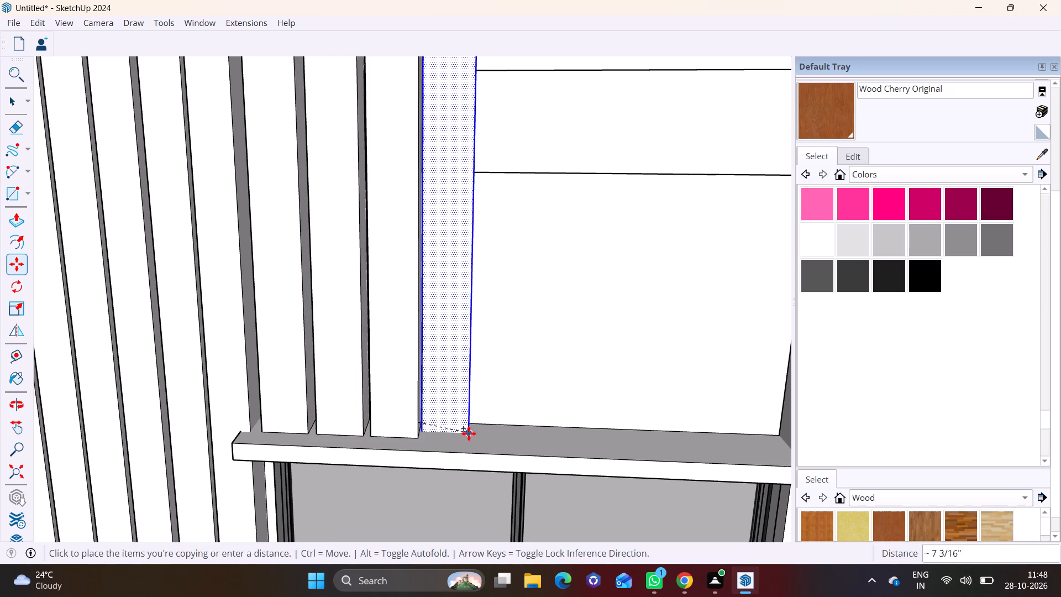
left_click(475, 439)
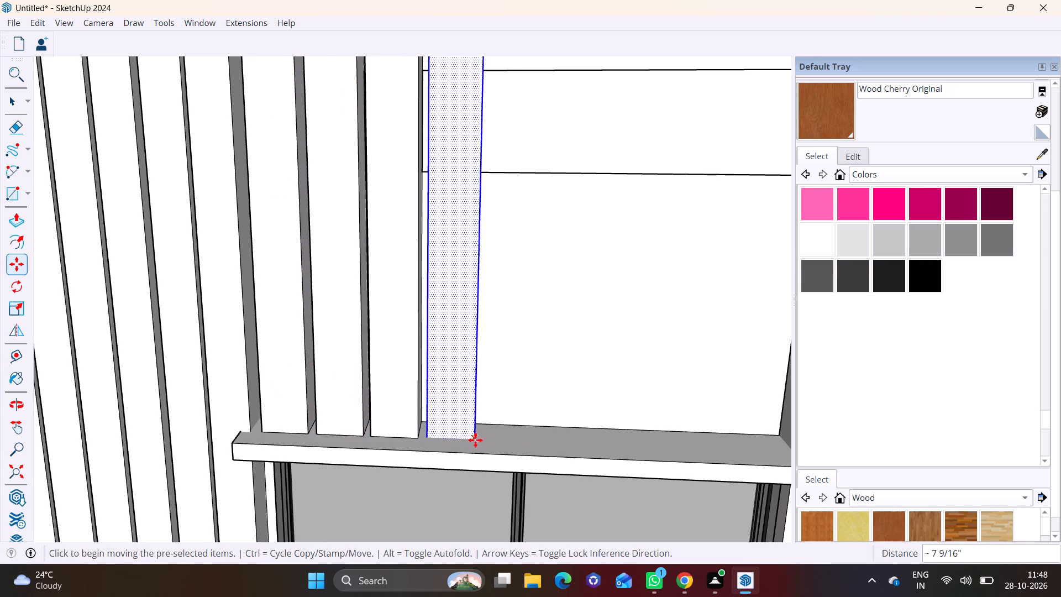
left_click(475, 440)
left_click(530, 449)
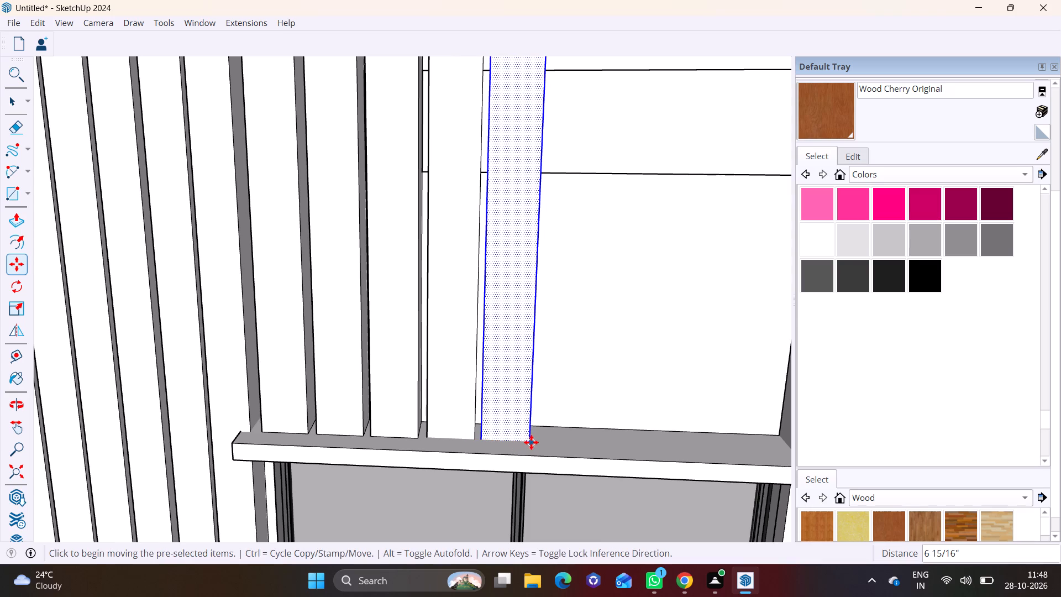
left_click(531, 442)
left_click(588, 444)
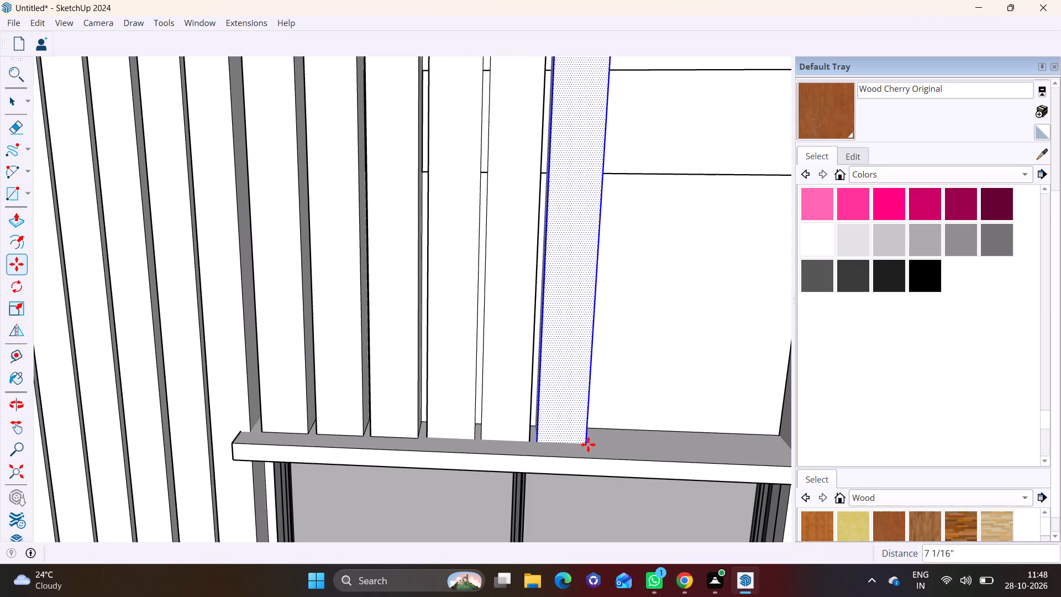
left_click(583, 444)
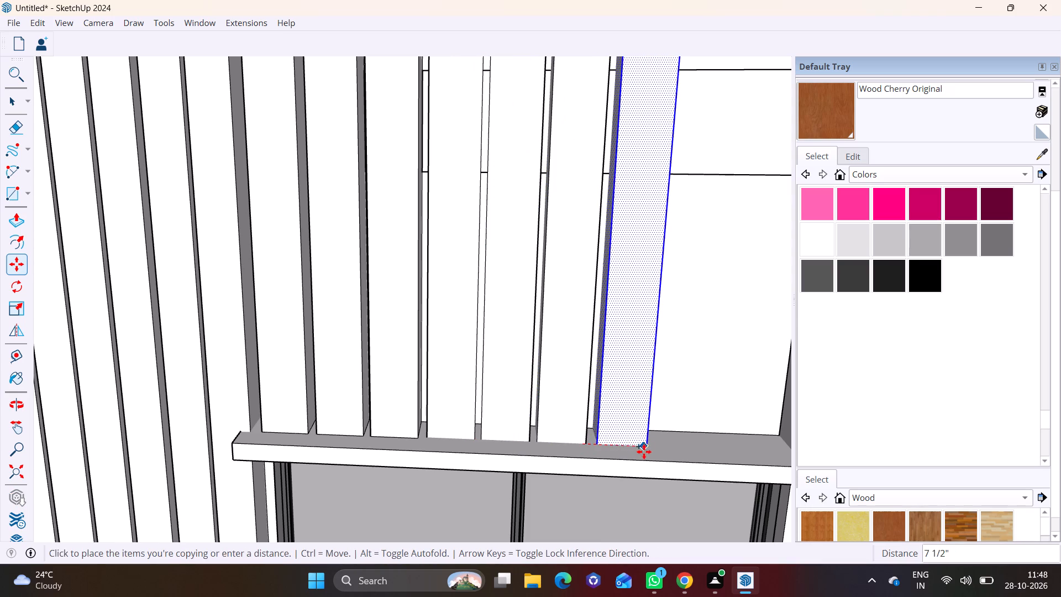
left_click(644, 452)
Complete the row with two more strip copies, spaced about 7" and 6 7/8", and clear the selection.
left_click(652, 444)
left_click(646, 444)
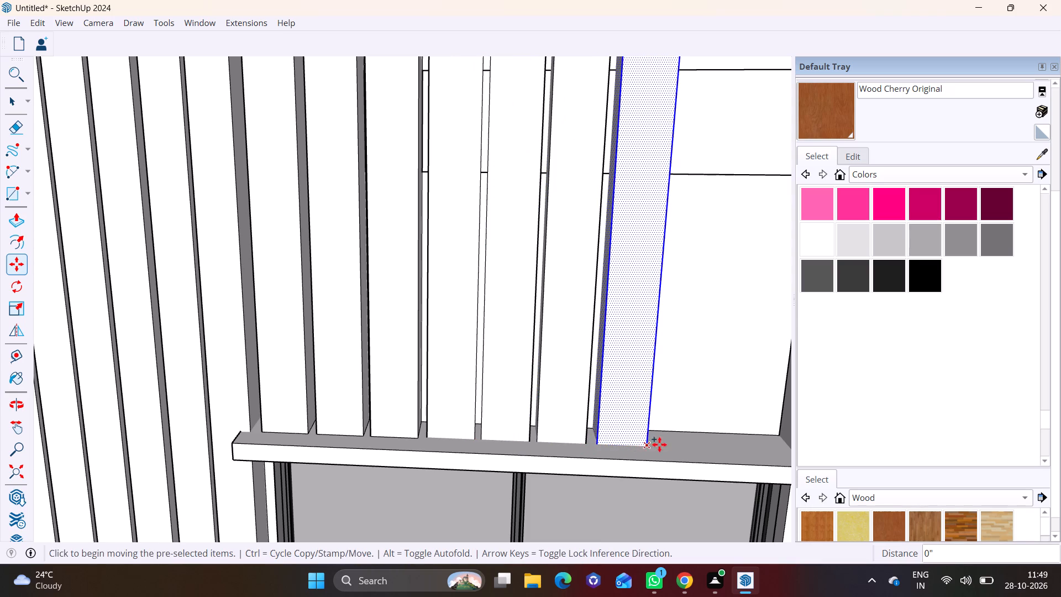
left_click(648, 446)
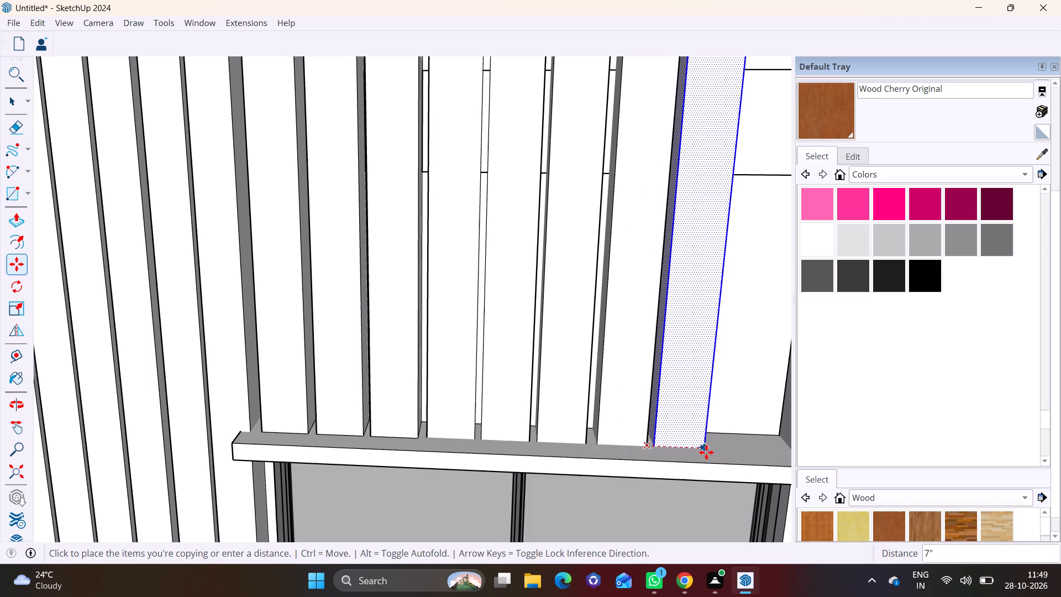
left_click(706, 452)
scroll(653, 428, "down", 3)
middle_click_drag(641, 419, 452, 409, "shift")
scroll(503, 429, "up", 2)
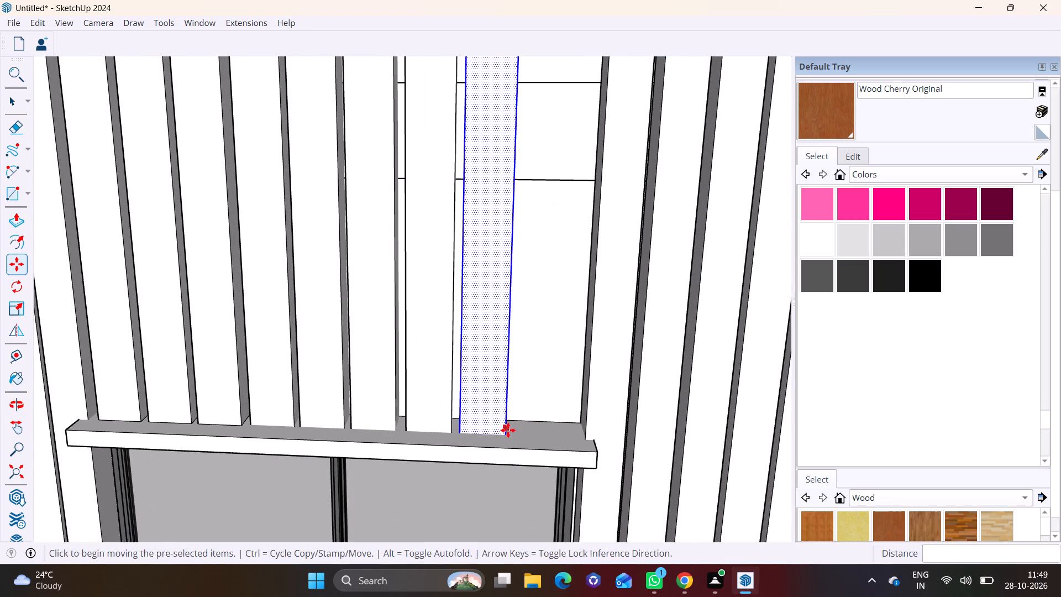
left_click(508, 431)
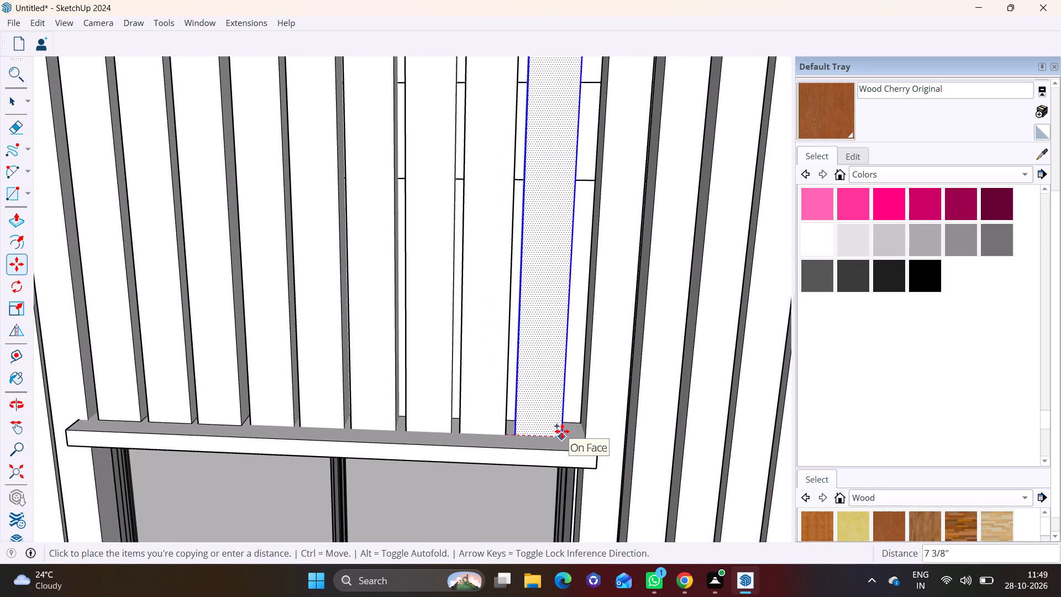
left_click(558, 433)
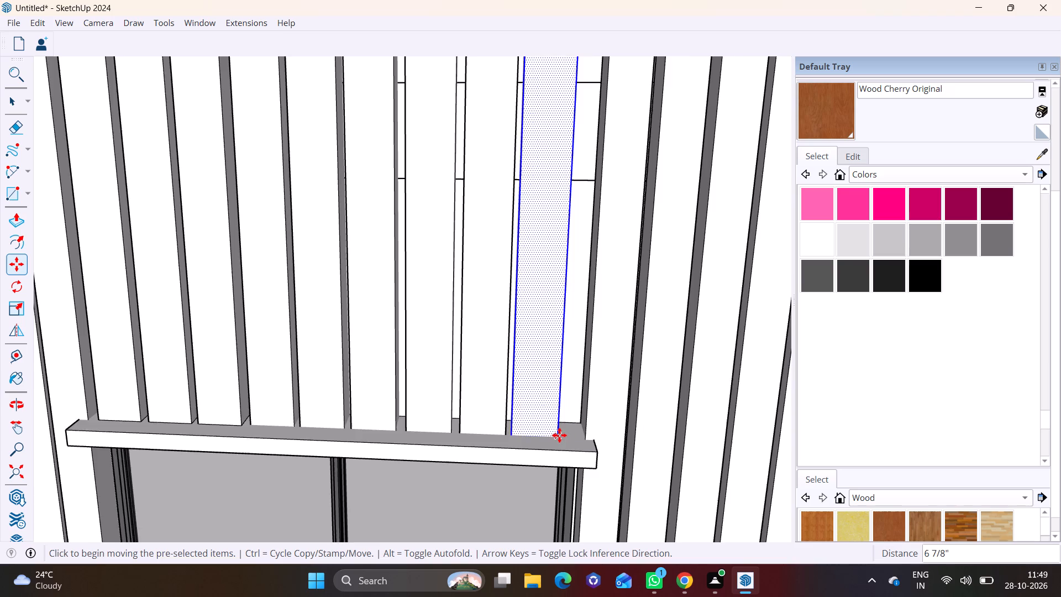
scroll(559, 435, "down", 16)
key("space")
left_click(700, 439)
Extend the top faces of the six shorter copied strips up to the underside of the upper window frame.
scroll(485, 374, "down", 3)
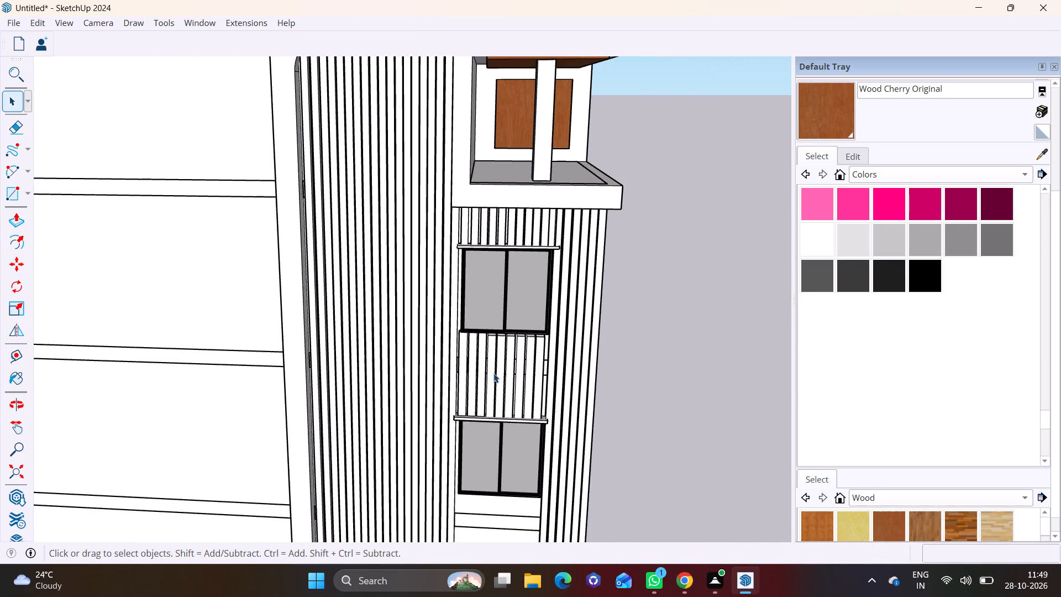
middle_click_drag(493, 373, 447, 273)
scroll(488, 354, "up", 4)
scroll(501, 269, "up", 4)
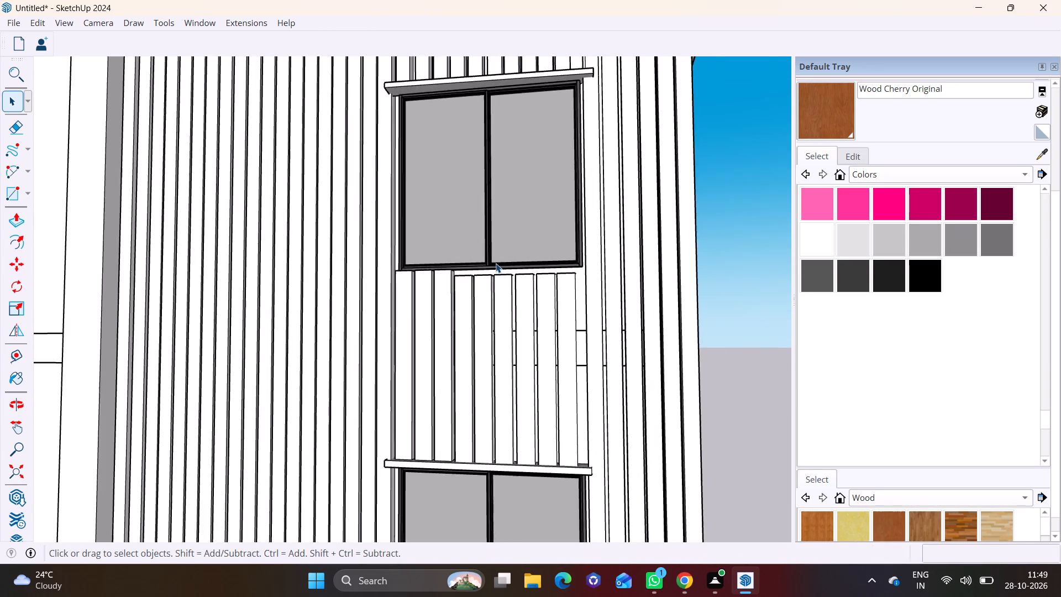
scroll(496, 263, "up", 3)
middle_click_drag(556, 291, 417, 401)
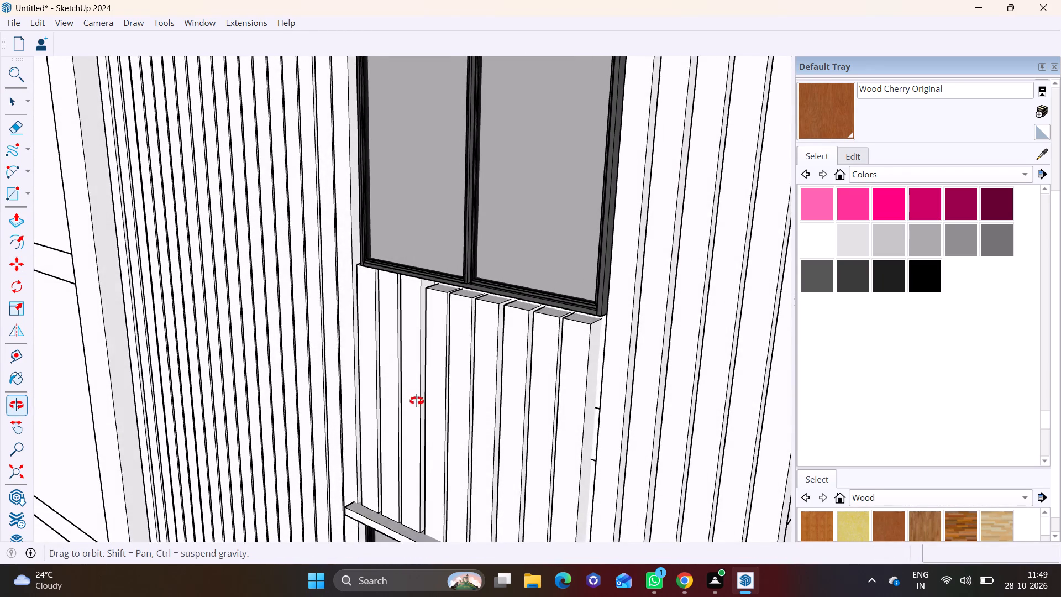
middle_click_drag(417, 401, 418, 408)
scroll(583, 342, "up", 9)
left_click(596, 316)
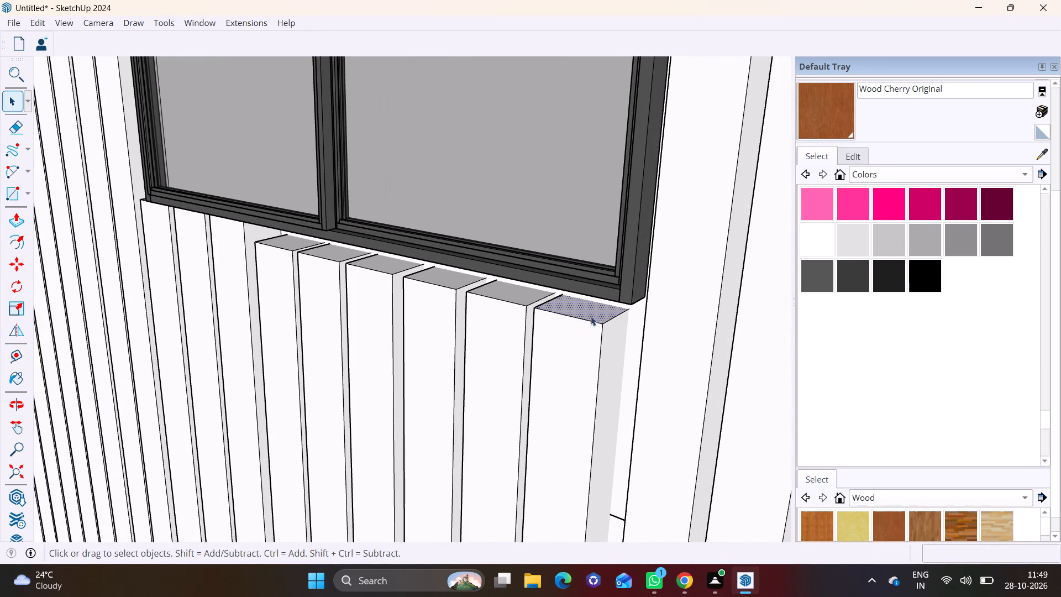
left_click(519, 298, "ctrl")
left_click(447, 281, "ctrl")
left_click(385, 261, "ctrl")
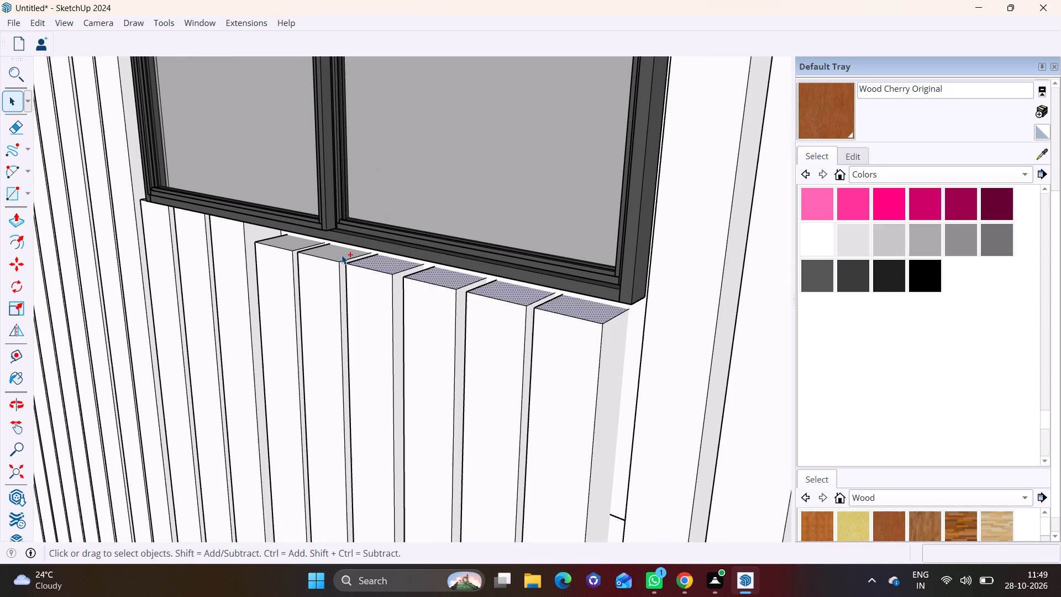
left_click(342, 254, "ctrl")
left_click(300, 245, "ctrl")
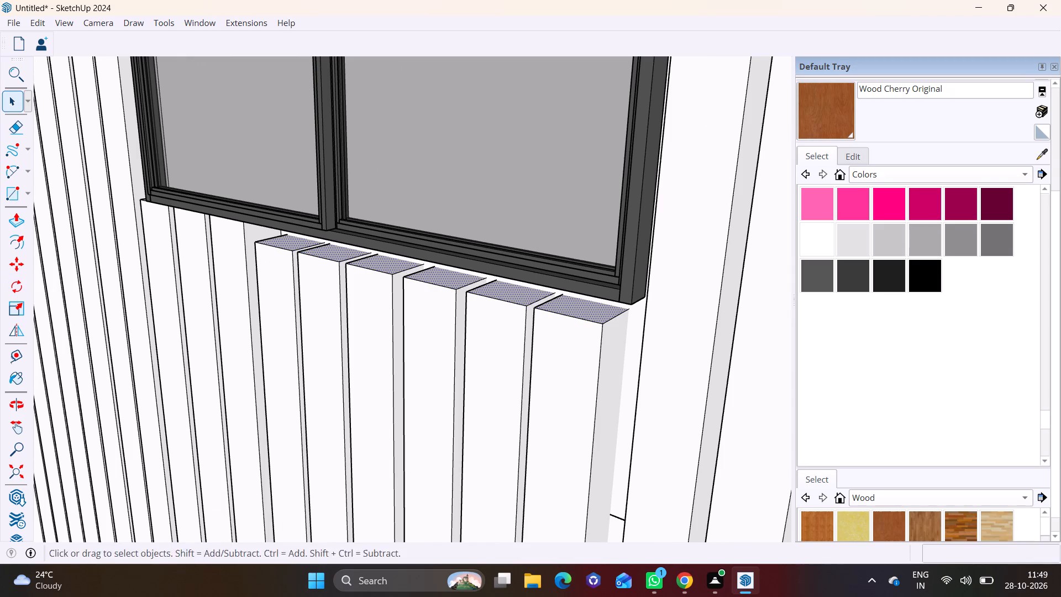
left_click(11, 220)
left_click(595, 313)
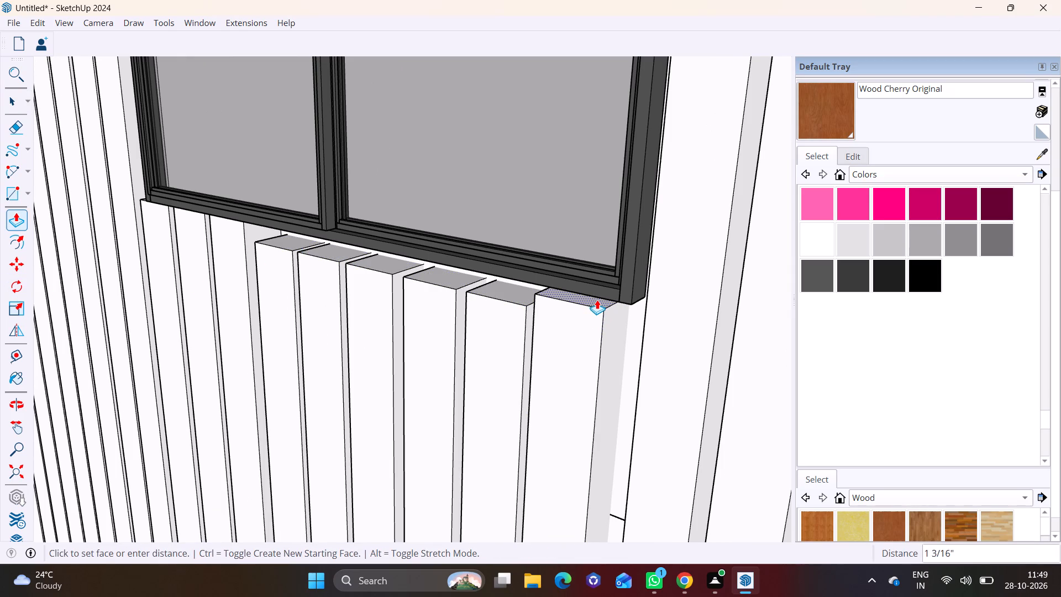
left_click(598, 289)
left_click(517, 291)
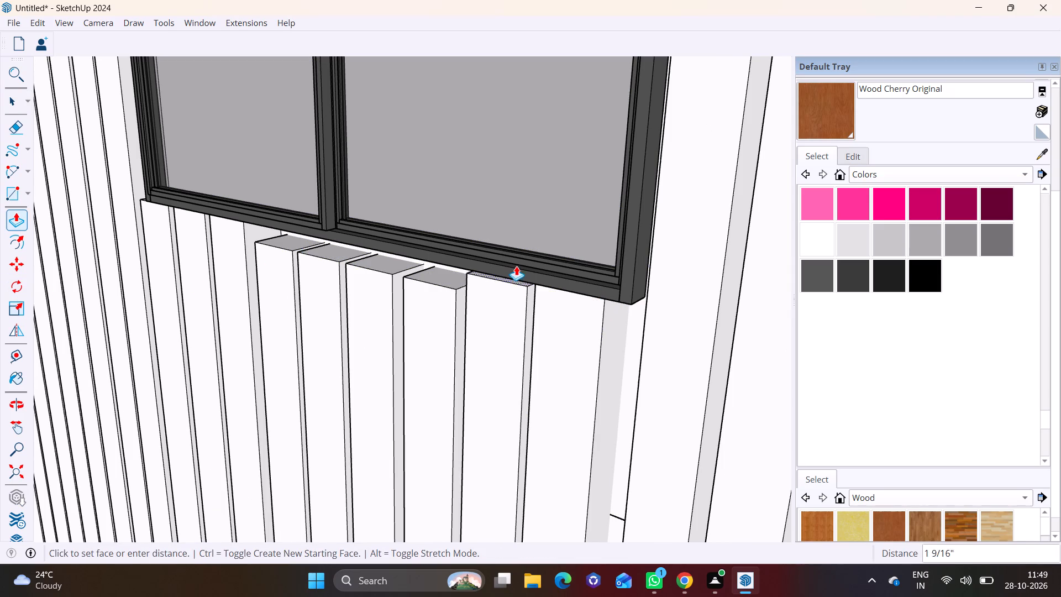
left_click(516, 264)
double_click(438, 281)
double_click(386, 262)
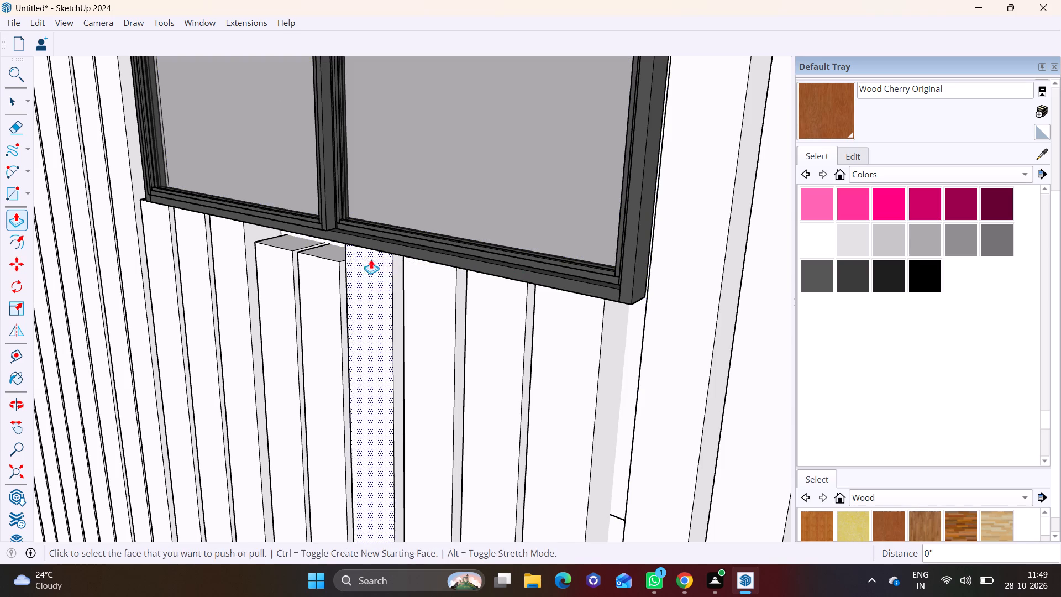
double_click(329, 247)
double_click(284, 239)
Pull the side face of the full-height strip bordering the windows about 5/8" toward the new strip row and clear the selection.
scroll(351, 273, "down", 4)
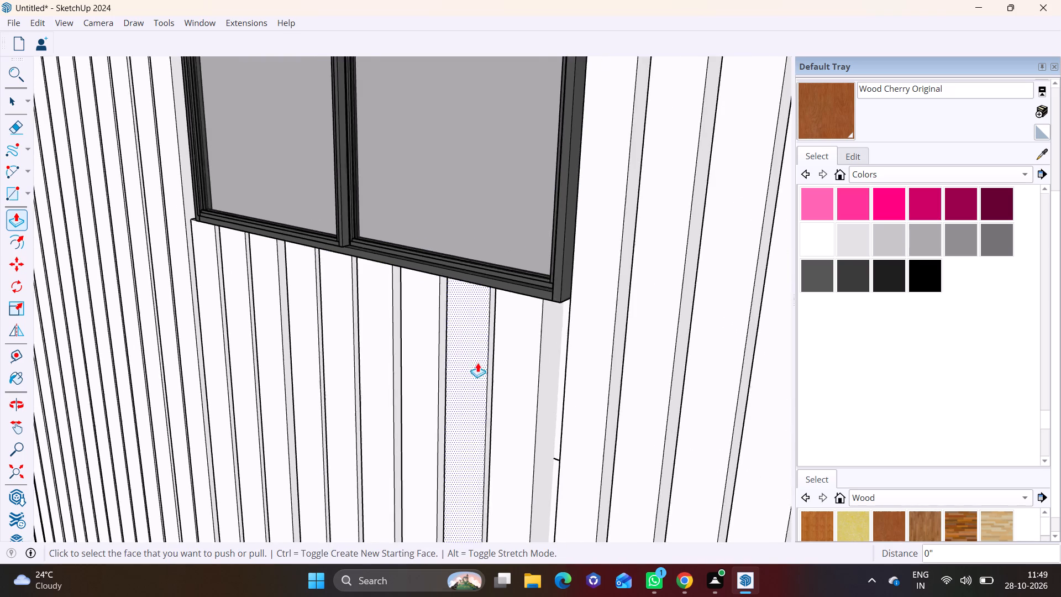
scroll(477, 363, "down", 8)
middle_click_drag(550, 433, 576, 296)
middle_click_drag(572, 391, 723, 305)
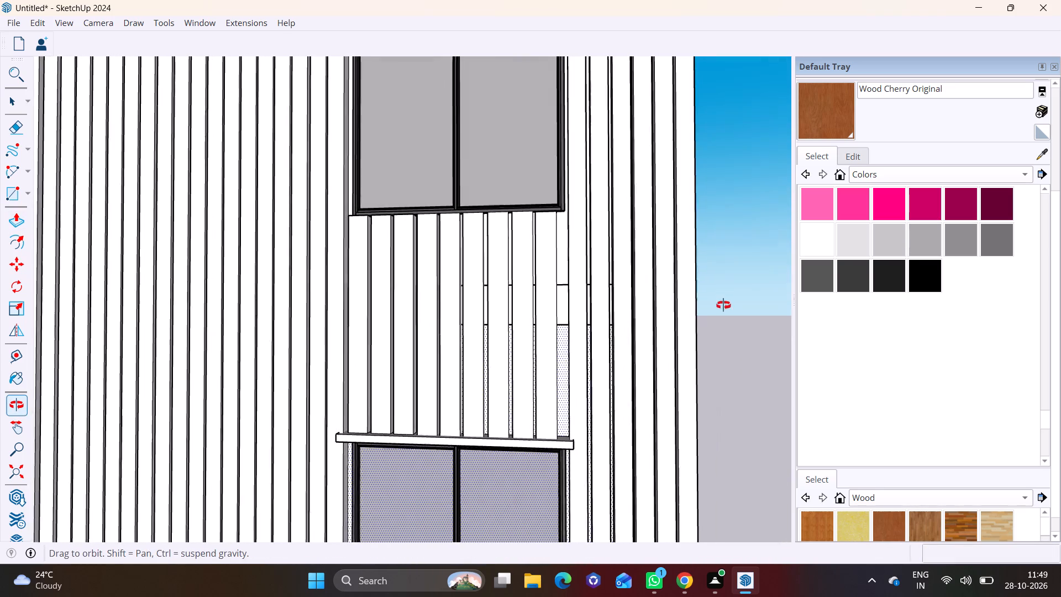
middle_click_drag(723, 305, 726, 302)
scroll(577, 348, "up", 5)
middle_click_drag(581, 348, 712, 369)
scroll(577, 357, "up", 3)
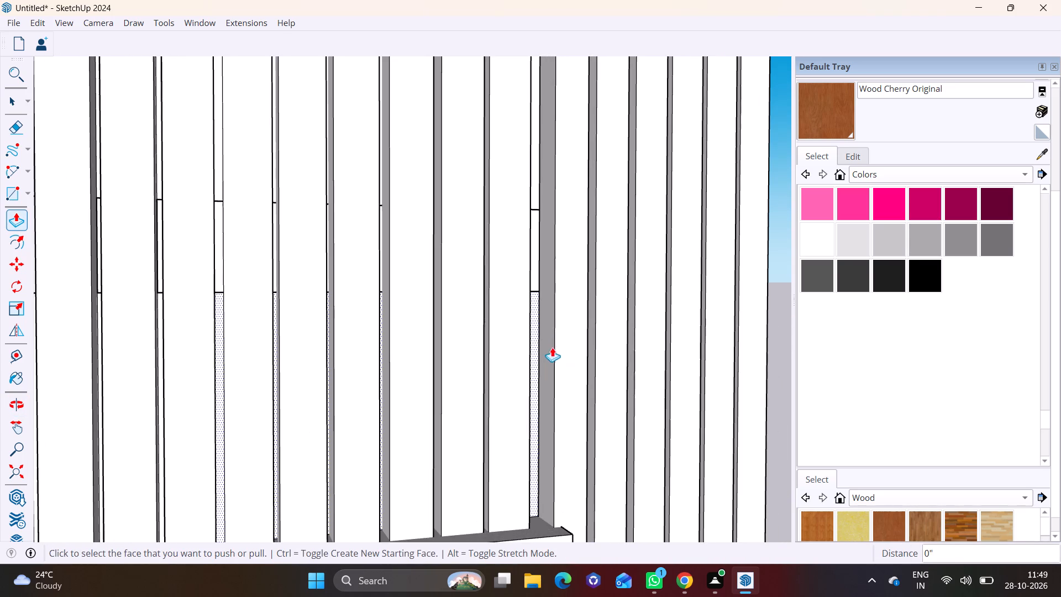
key("space")
left_click(549, 344)
triple_click(549, 344)
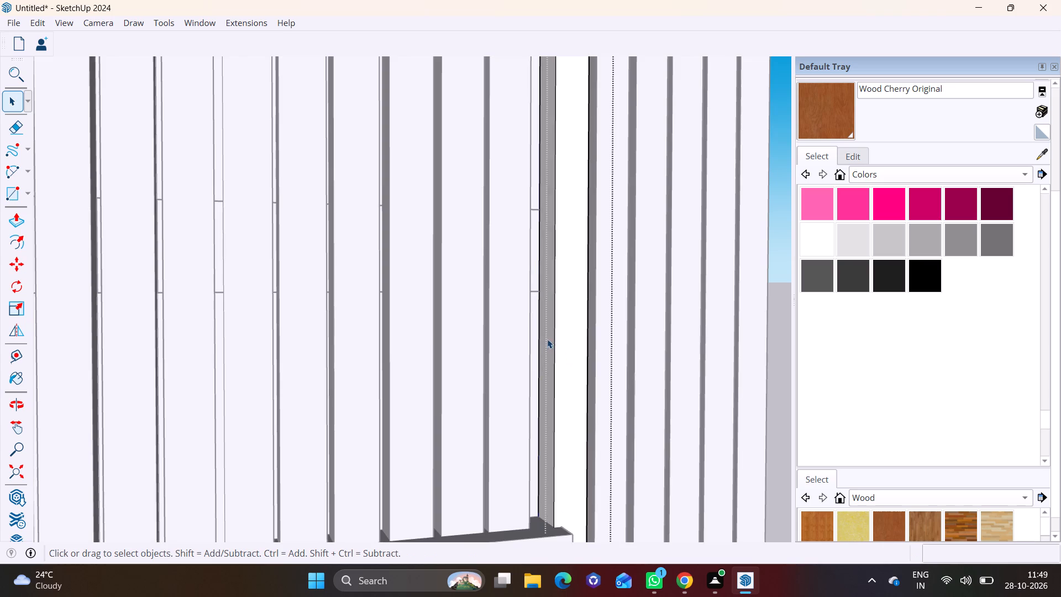
left_click(548, 334)
left_click(5, 221)
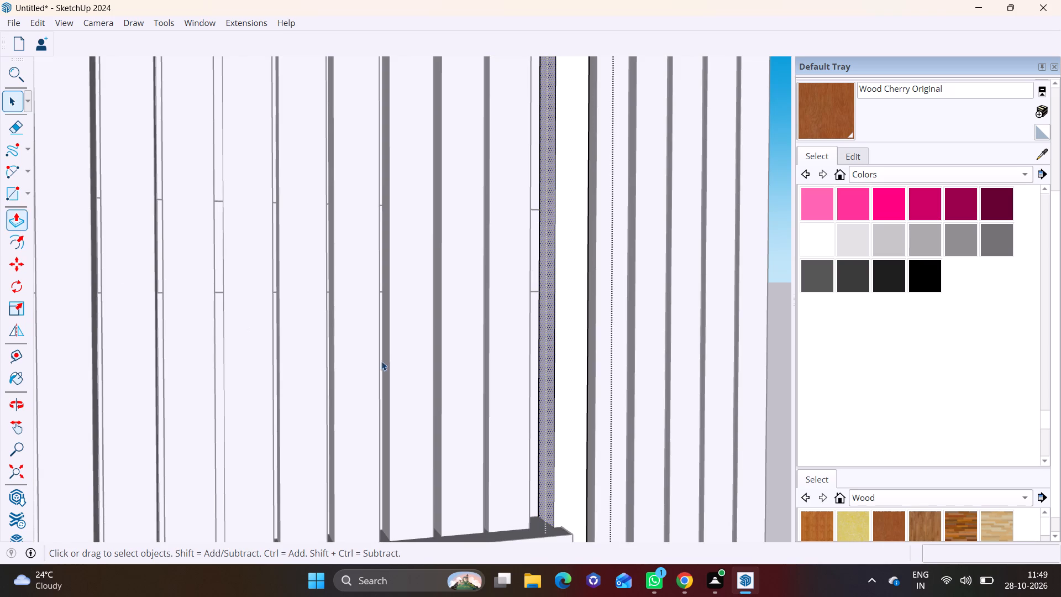
left_click(12, 215)
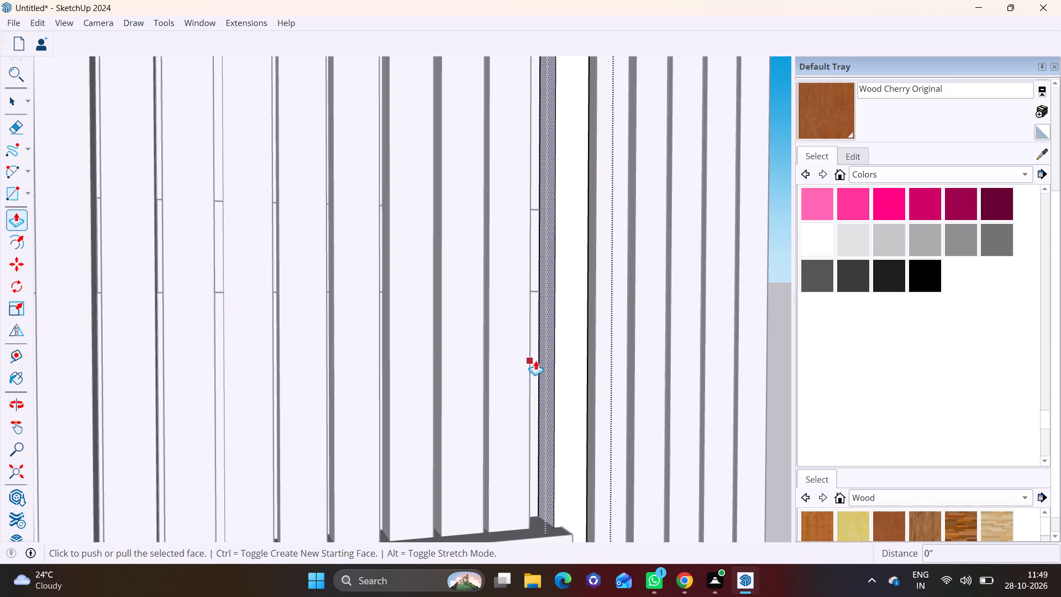
left_click(540, 358)
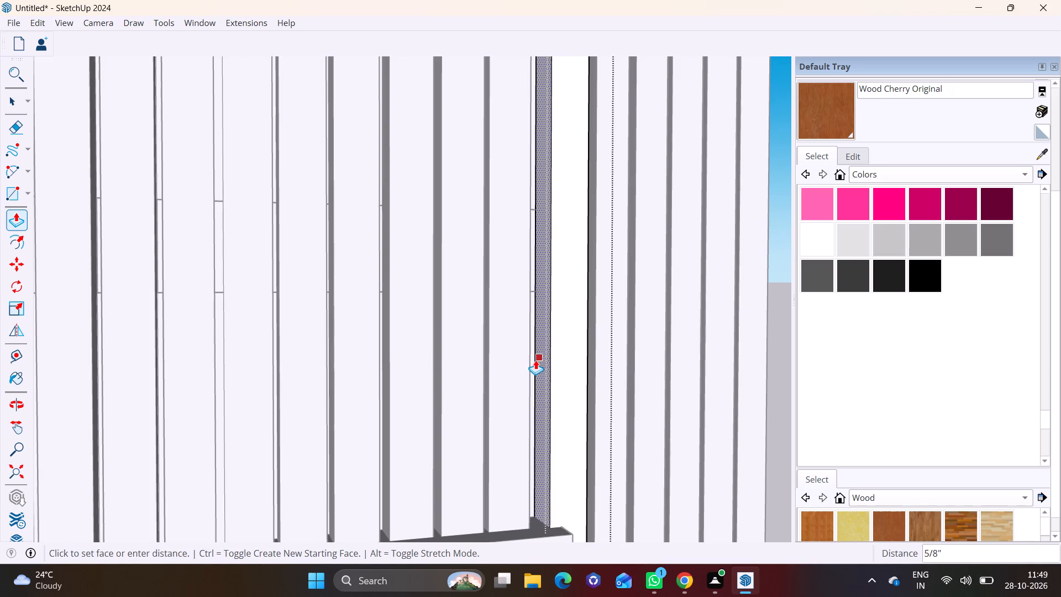
left_click(535, 360)
key("space")
left_click(776, 366)
Inspect the strip row between the upper windows, the bare wall between the lower windows, and the overall facade.
scroll(613, 360, "down", 4)
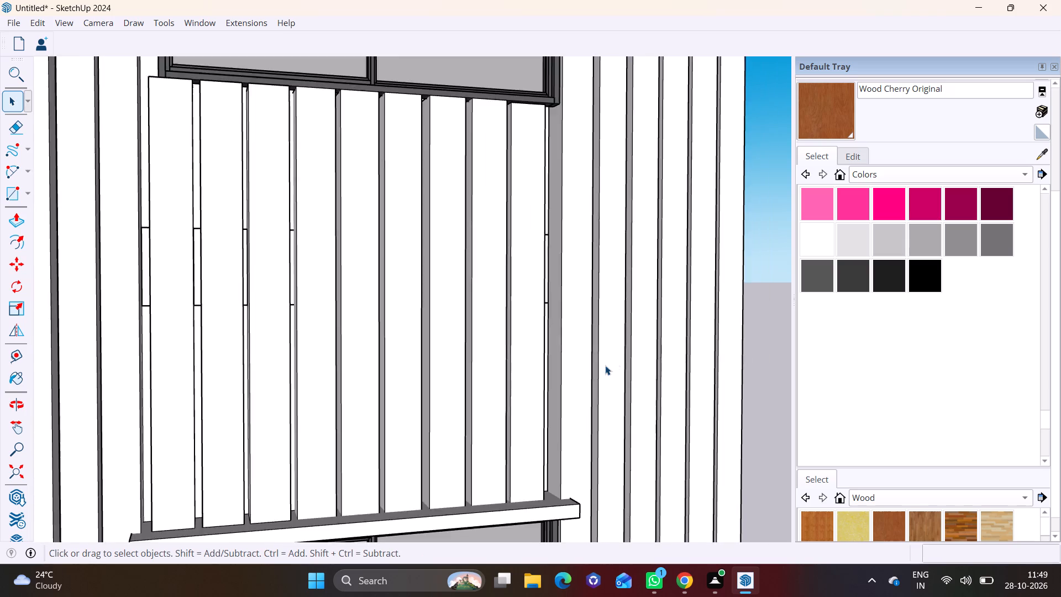
scroll(605, 365, "down", 12)
middle_click_drag(581, 389, 491, 184, "shift")
scroll(466, 338, "up", 3)
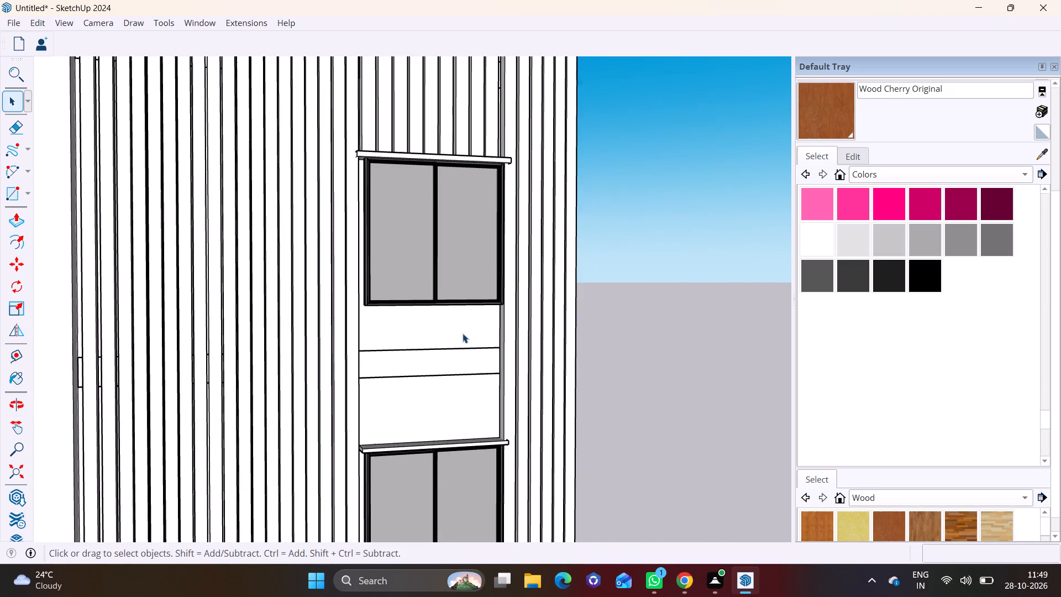
scroll(462, 333, "up", 1)
middle_click_drag(462, 333, 449, 282)
scroll(450, 287, "down", 13)
middle_click_drag(463, 343, 353, 407)
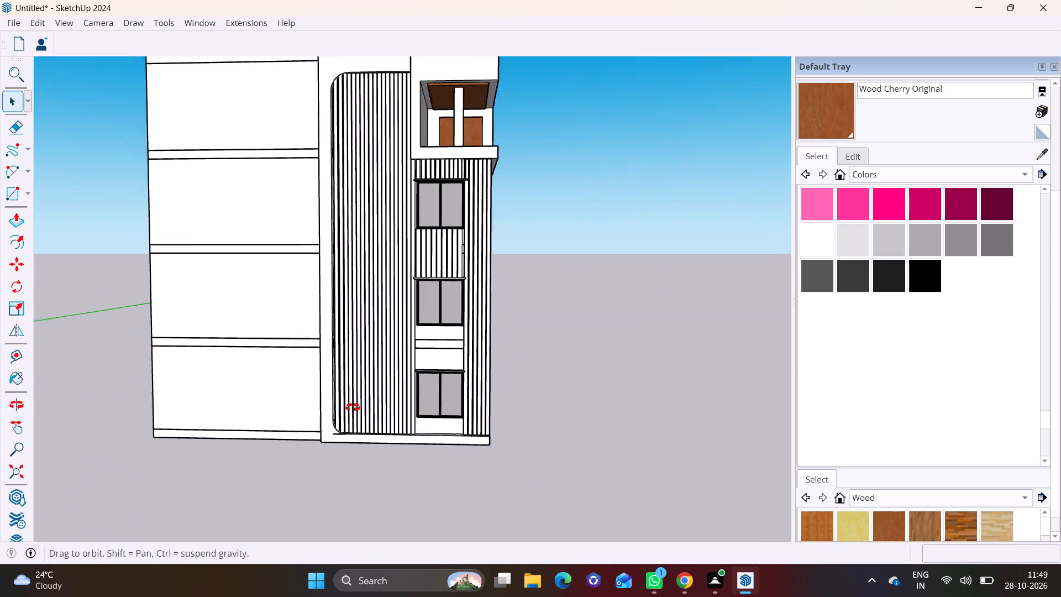
middle_click_drag(353, 407, 333, 409)
scroll(349, 349, "down", 3)
middle_click_drag(385, 351, 372, 412, "shift")
scroll(489, 375, "up", 1)
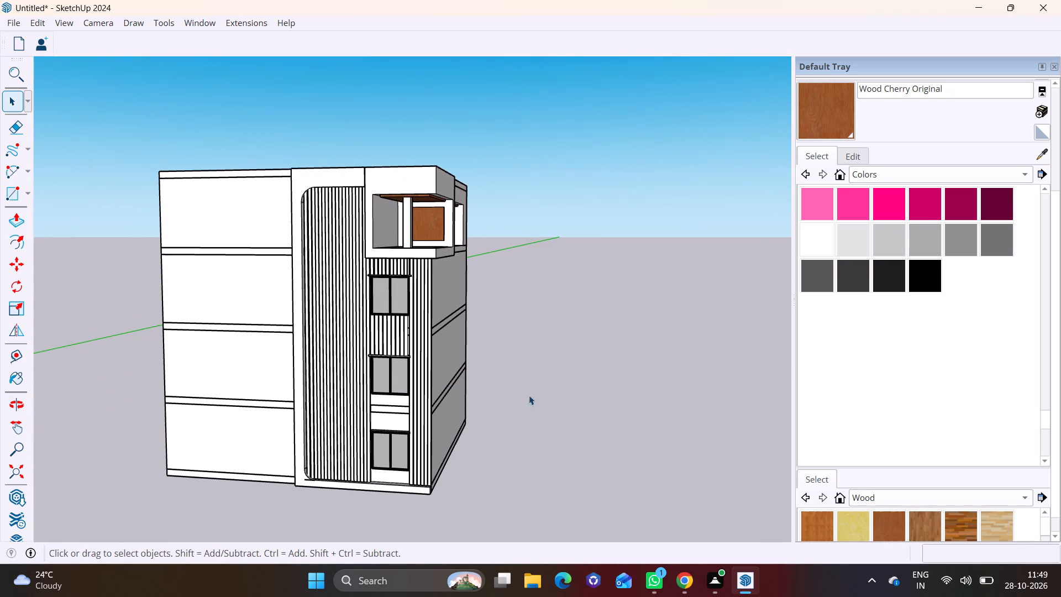
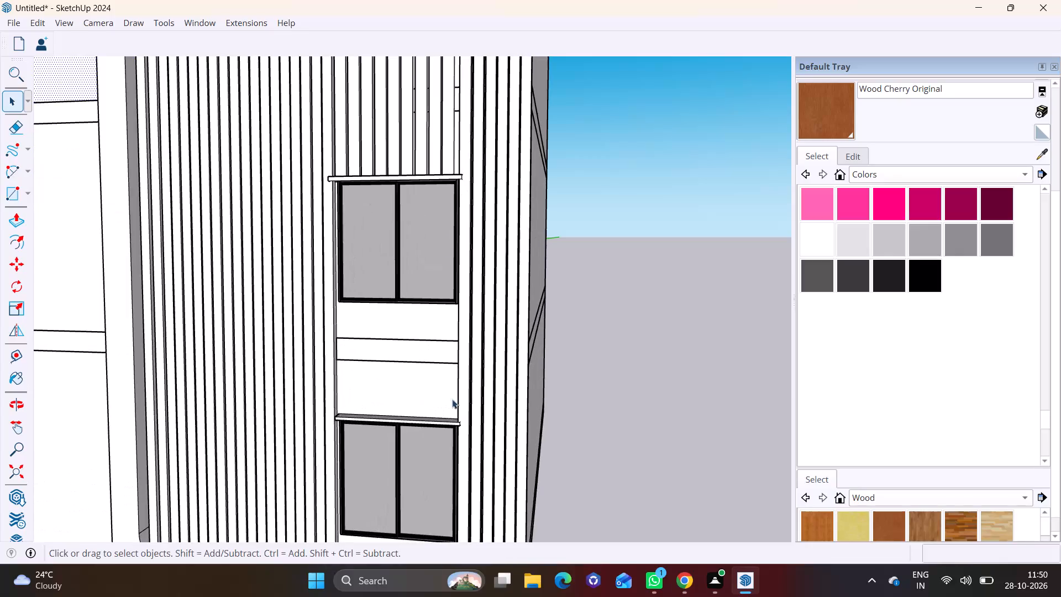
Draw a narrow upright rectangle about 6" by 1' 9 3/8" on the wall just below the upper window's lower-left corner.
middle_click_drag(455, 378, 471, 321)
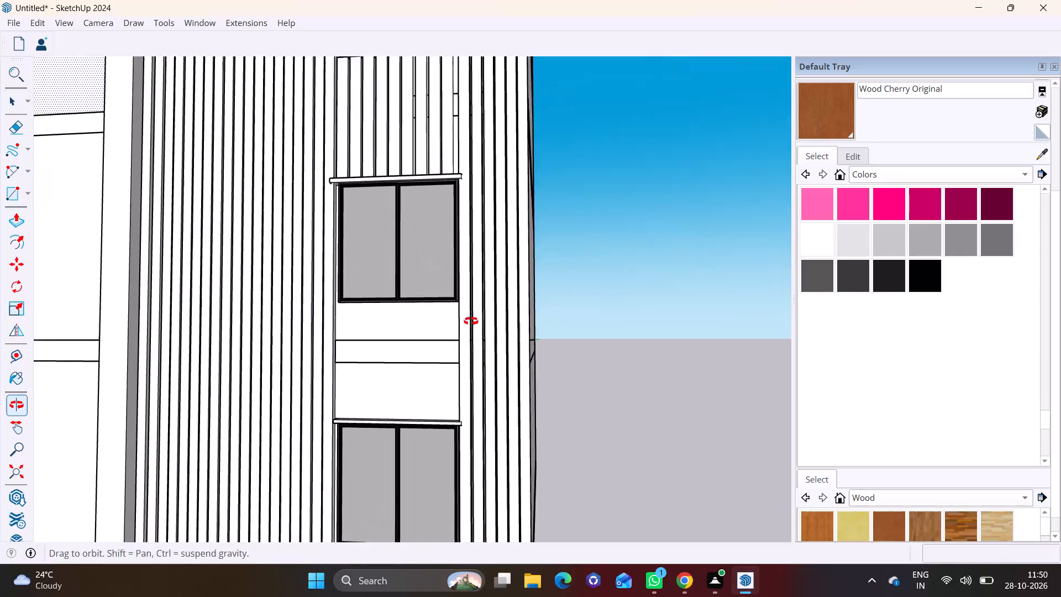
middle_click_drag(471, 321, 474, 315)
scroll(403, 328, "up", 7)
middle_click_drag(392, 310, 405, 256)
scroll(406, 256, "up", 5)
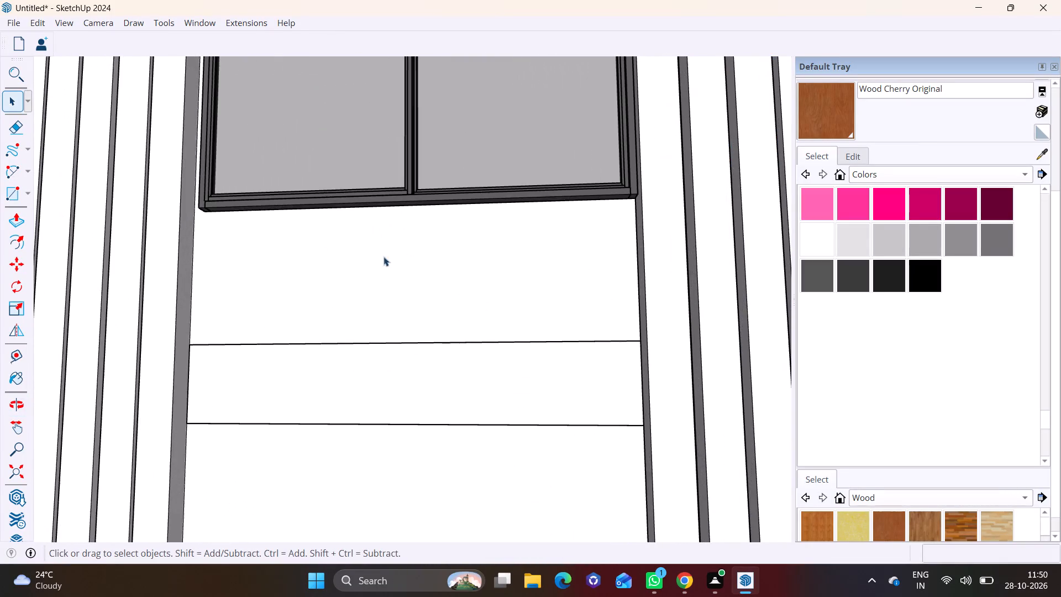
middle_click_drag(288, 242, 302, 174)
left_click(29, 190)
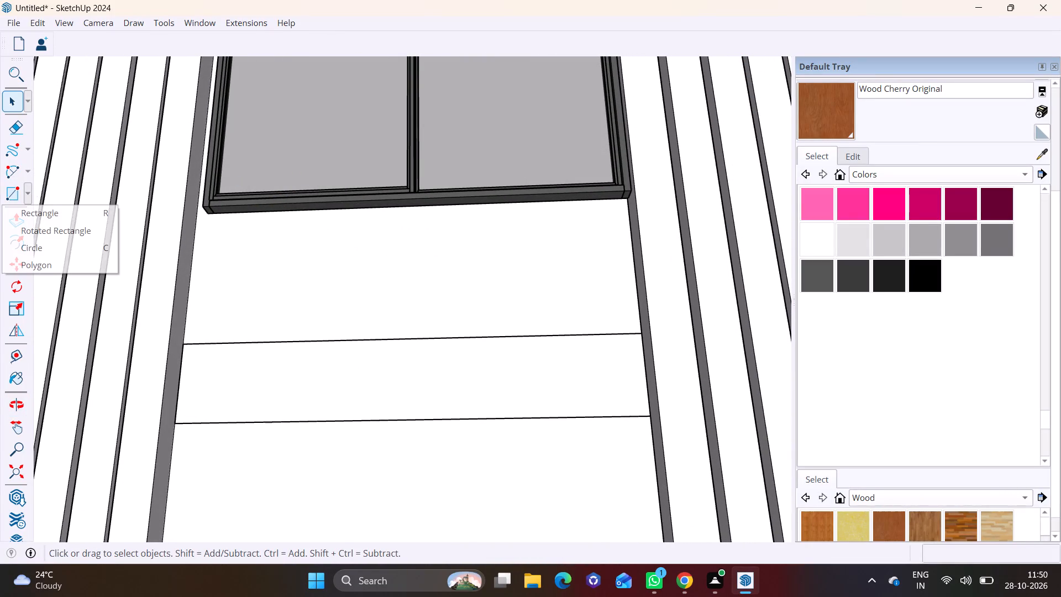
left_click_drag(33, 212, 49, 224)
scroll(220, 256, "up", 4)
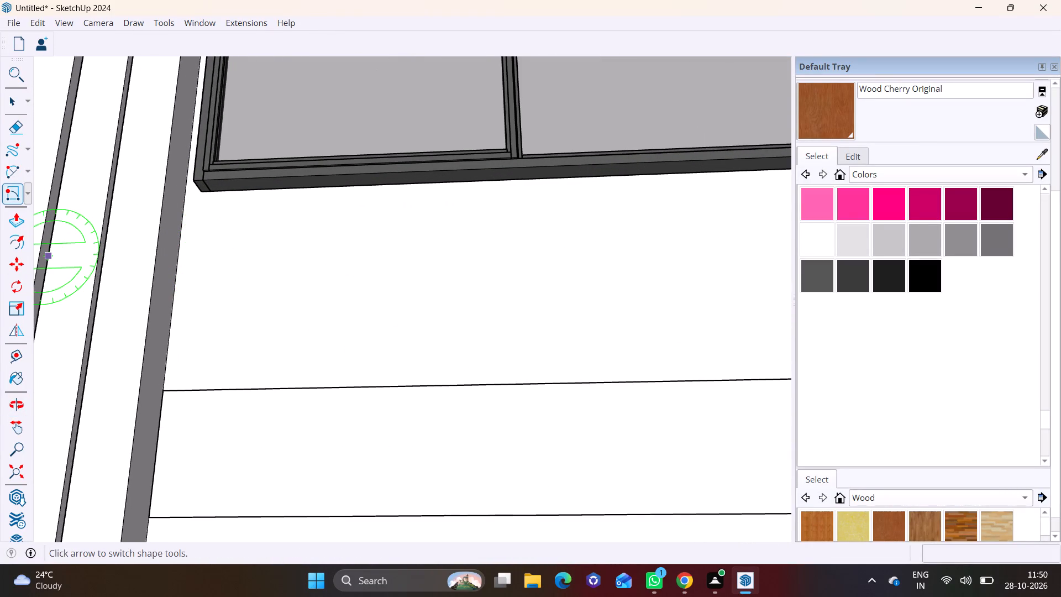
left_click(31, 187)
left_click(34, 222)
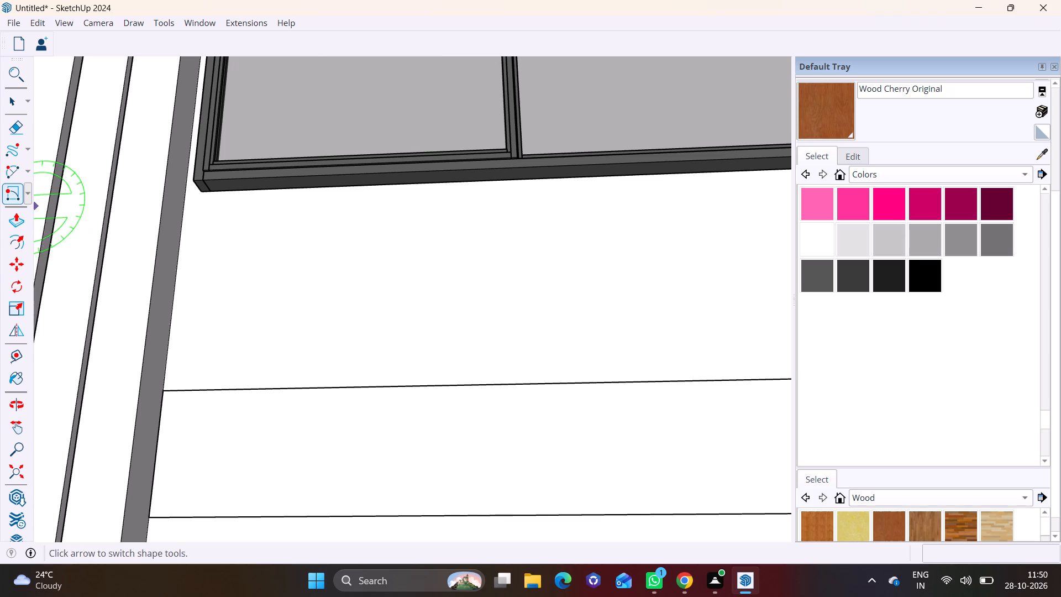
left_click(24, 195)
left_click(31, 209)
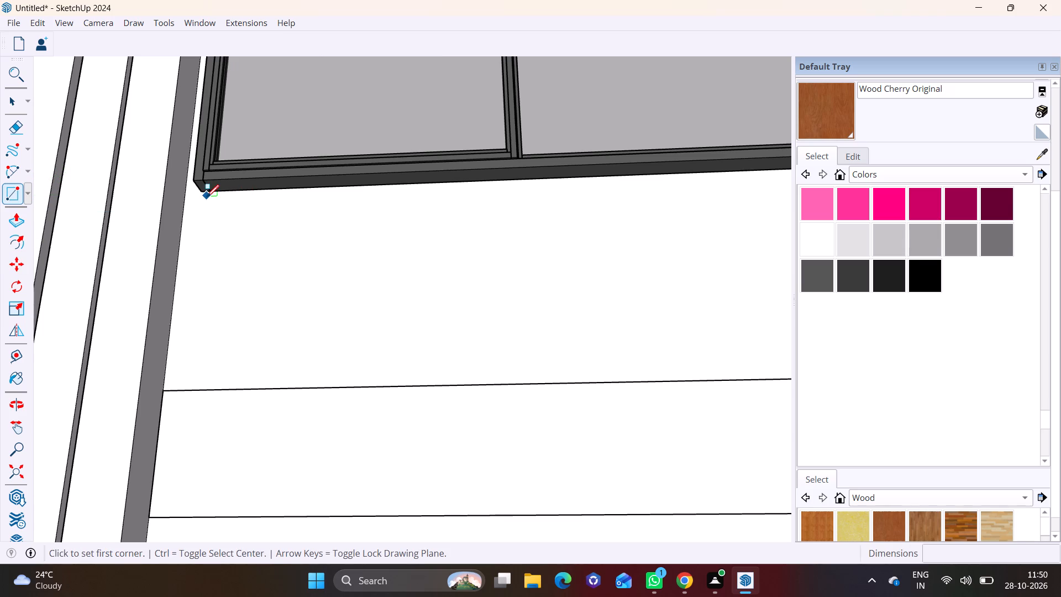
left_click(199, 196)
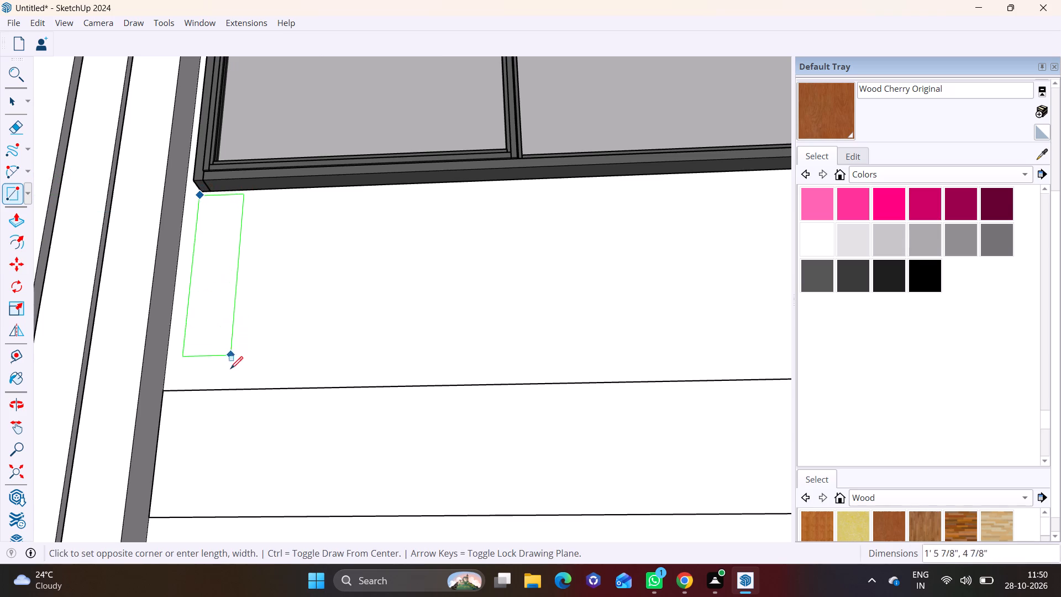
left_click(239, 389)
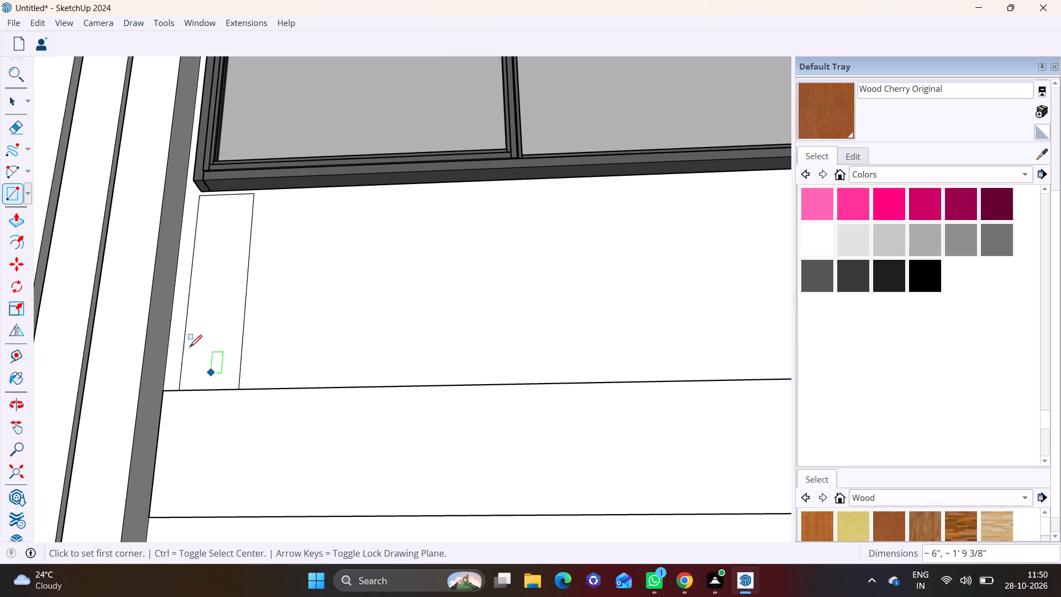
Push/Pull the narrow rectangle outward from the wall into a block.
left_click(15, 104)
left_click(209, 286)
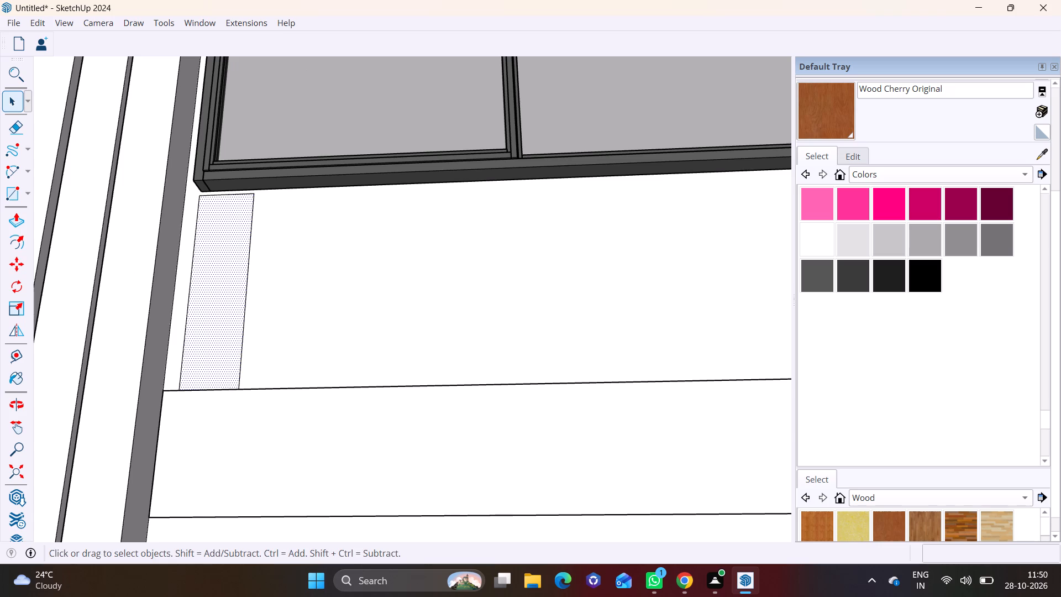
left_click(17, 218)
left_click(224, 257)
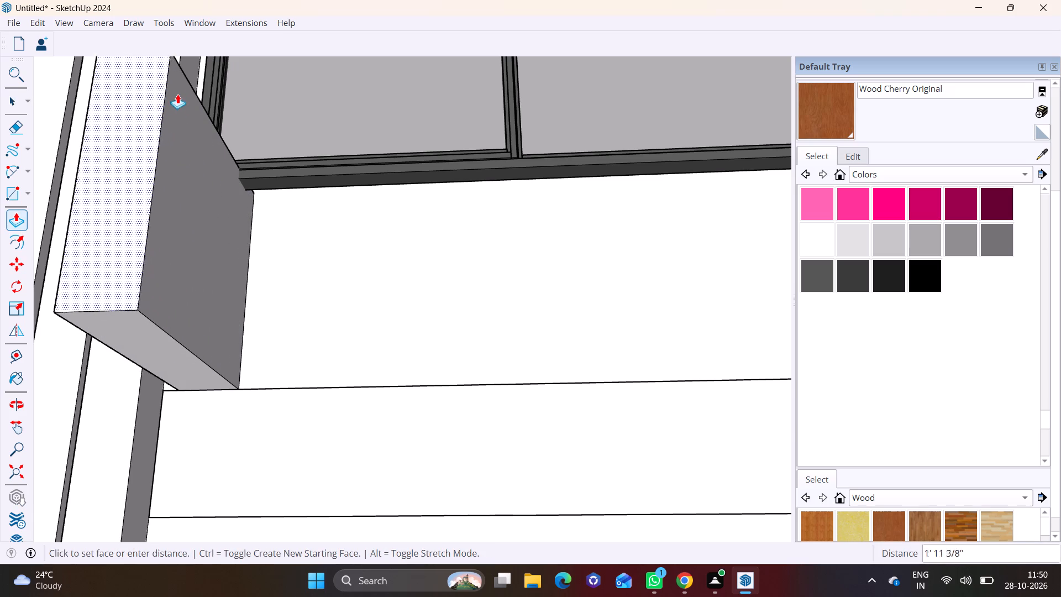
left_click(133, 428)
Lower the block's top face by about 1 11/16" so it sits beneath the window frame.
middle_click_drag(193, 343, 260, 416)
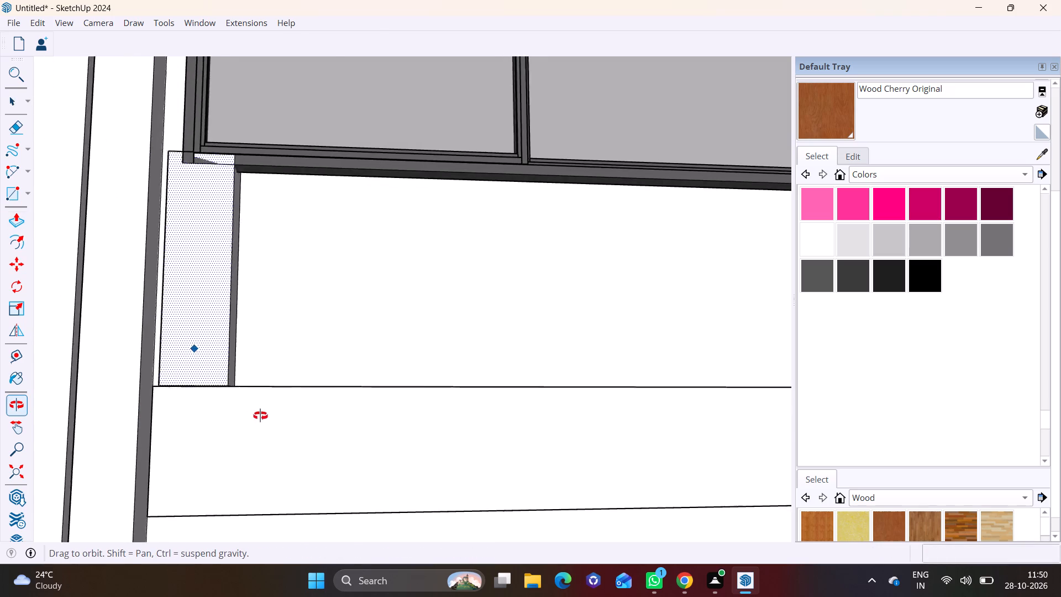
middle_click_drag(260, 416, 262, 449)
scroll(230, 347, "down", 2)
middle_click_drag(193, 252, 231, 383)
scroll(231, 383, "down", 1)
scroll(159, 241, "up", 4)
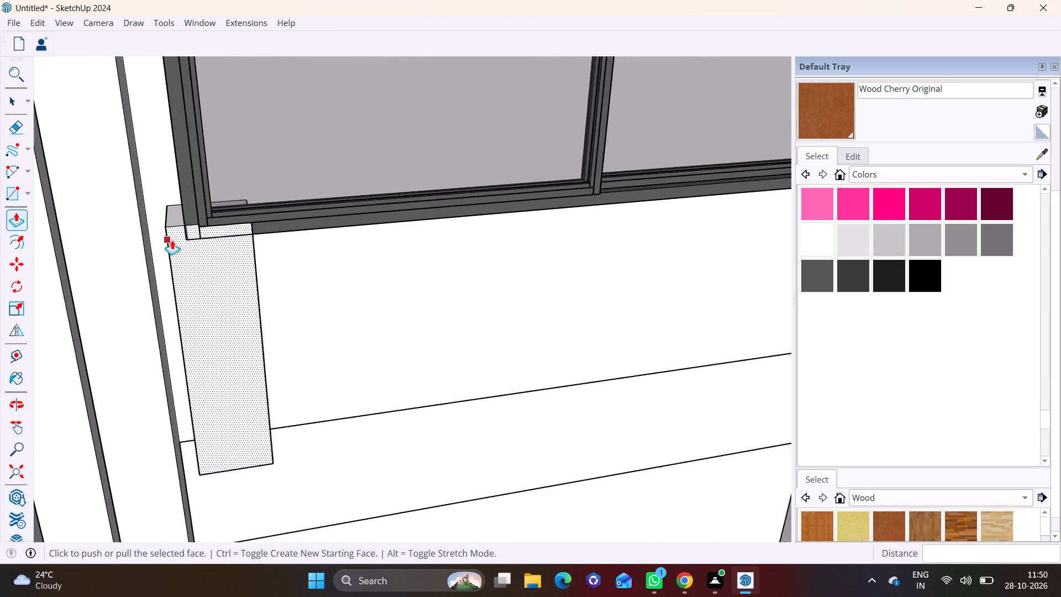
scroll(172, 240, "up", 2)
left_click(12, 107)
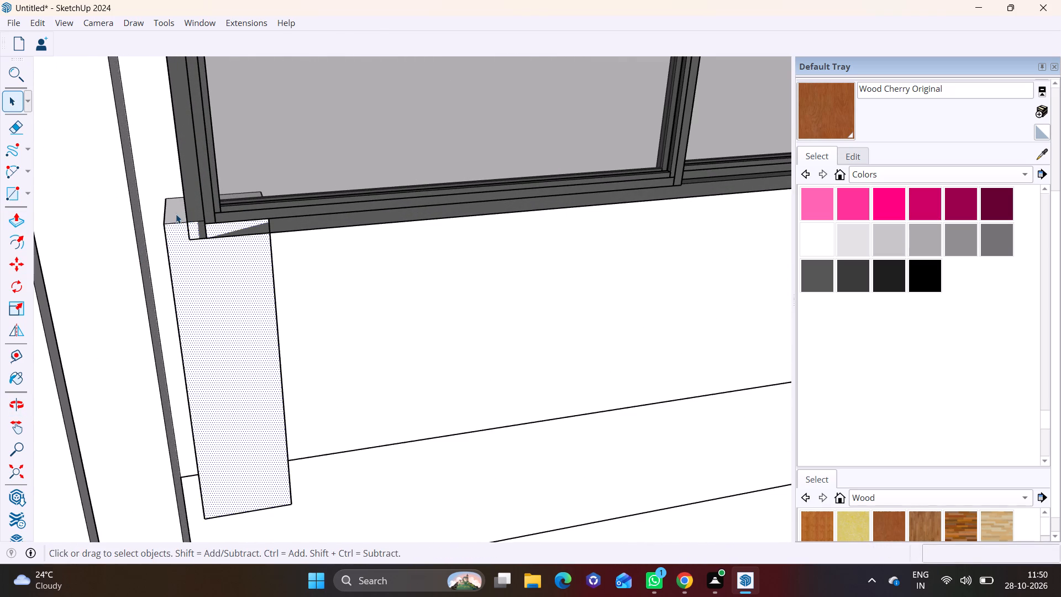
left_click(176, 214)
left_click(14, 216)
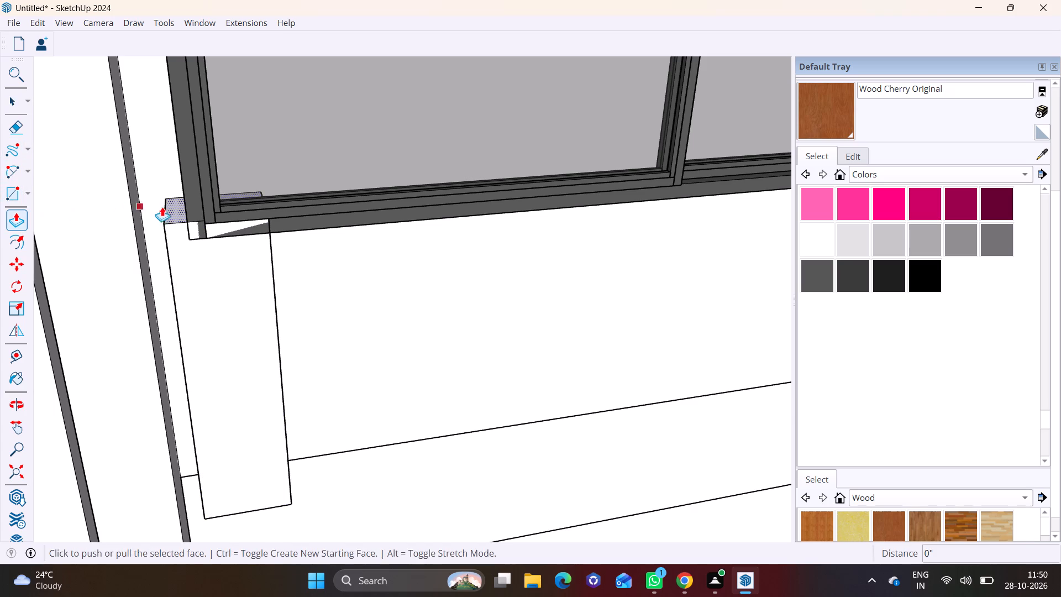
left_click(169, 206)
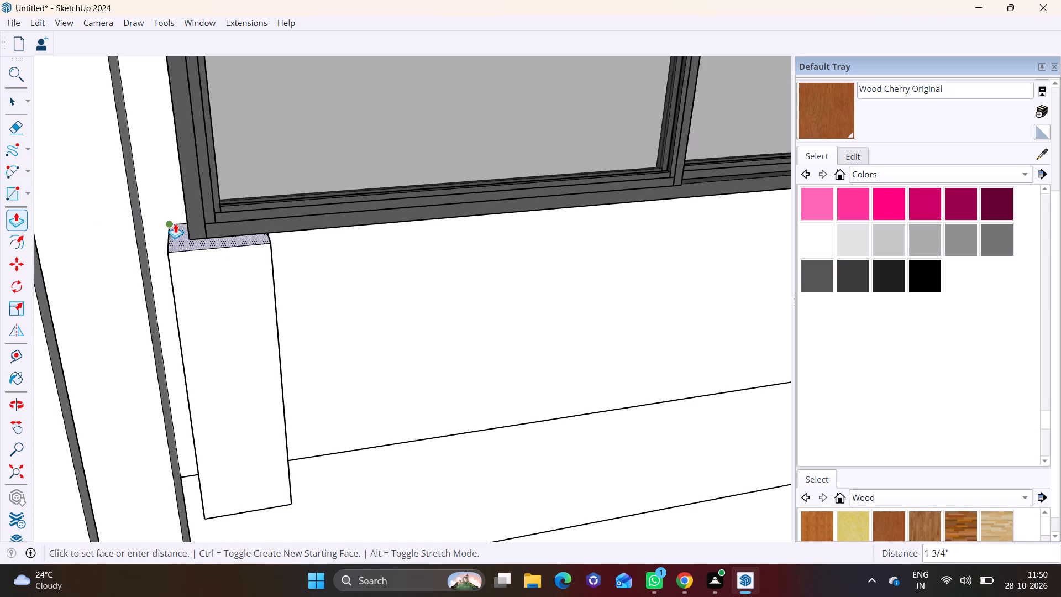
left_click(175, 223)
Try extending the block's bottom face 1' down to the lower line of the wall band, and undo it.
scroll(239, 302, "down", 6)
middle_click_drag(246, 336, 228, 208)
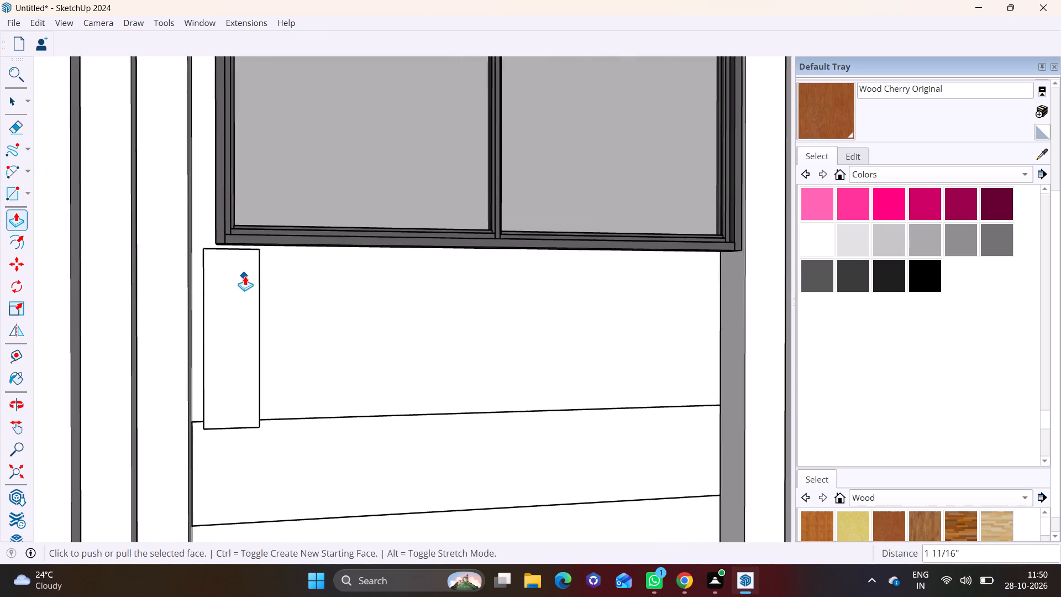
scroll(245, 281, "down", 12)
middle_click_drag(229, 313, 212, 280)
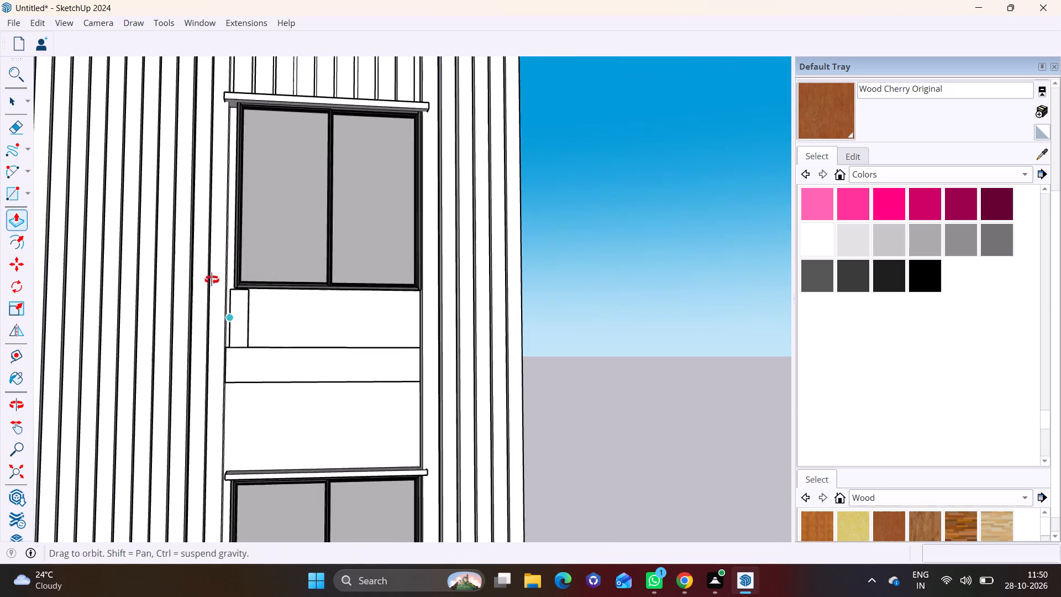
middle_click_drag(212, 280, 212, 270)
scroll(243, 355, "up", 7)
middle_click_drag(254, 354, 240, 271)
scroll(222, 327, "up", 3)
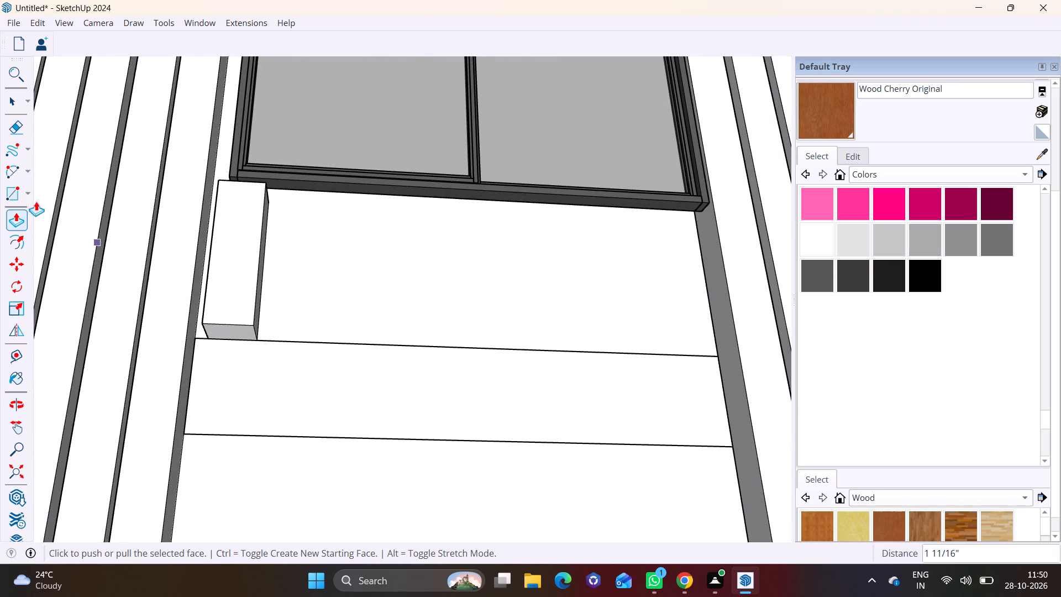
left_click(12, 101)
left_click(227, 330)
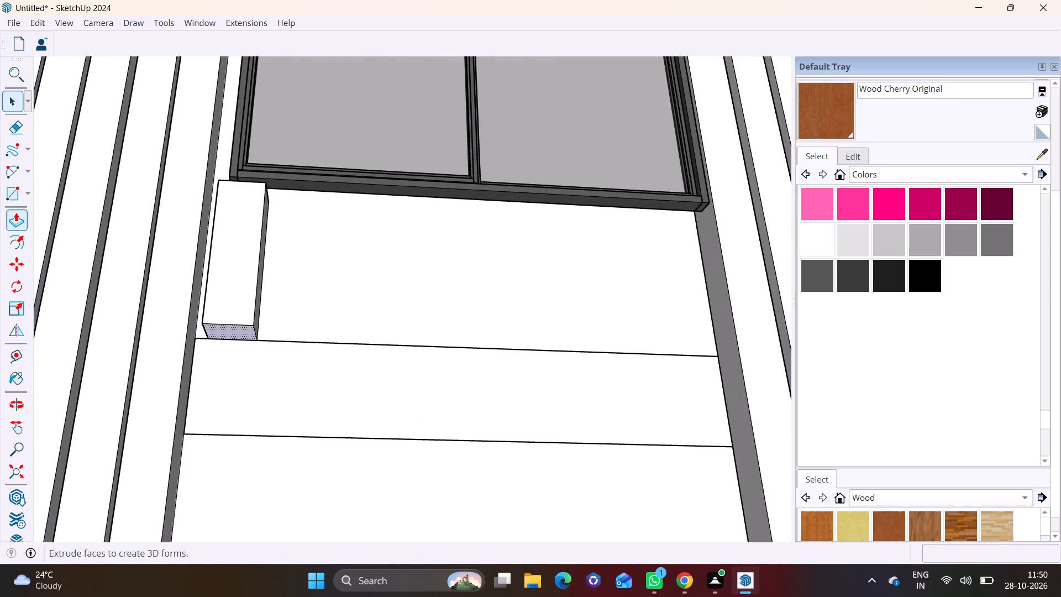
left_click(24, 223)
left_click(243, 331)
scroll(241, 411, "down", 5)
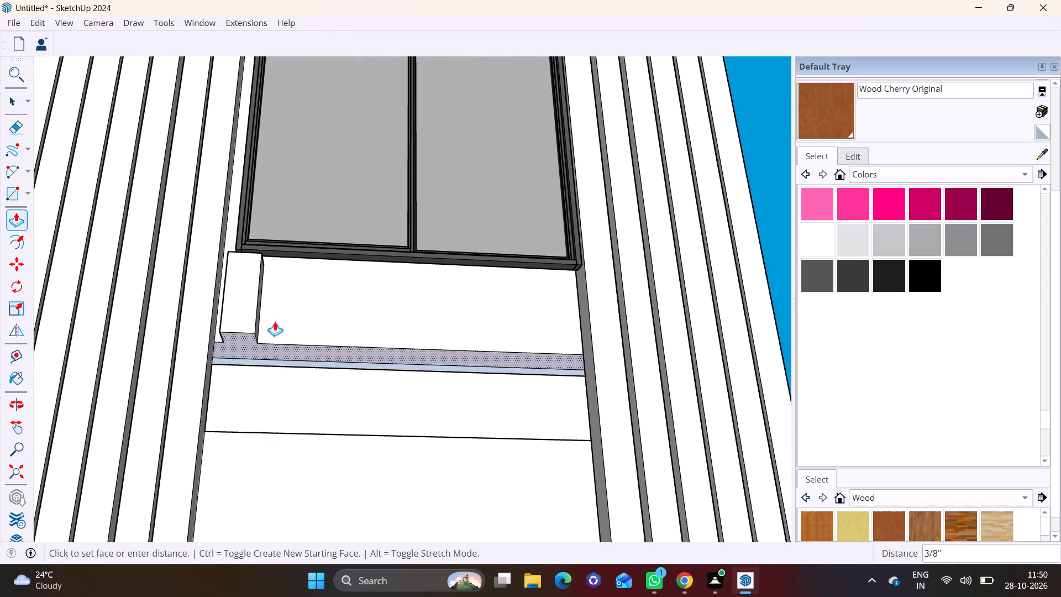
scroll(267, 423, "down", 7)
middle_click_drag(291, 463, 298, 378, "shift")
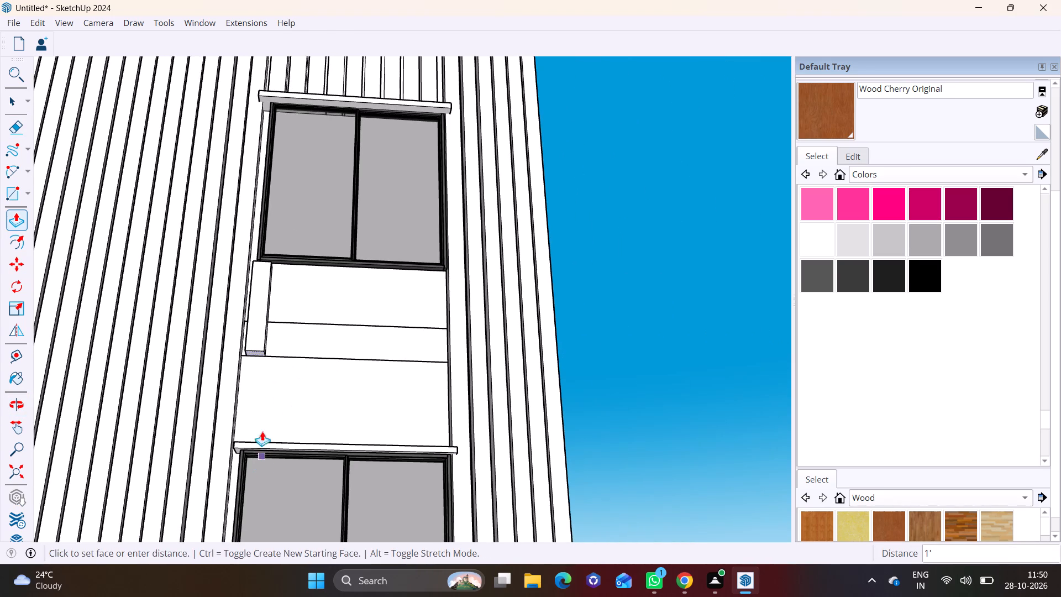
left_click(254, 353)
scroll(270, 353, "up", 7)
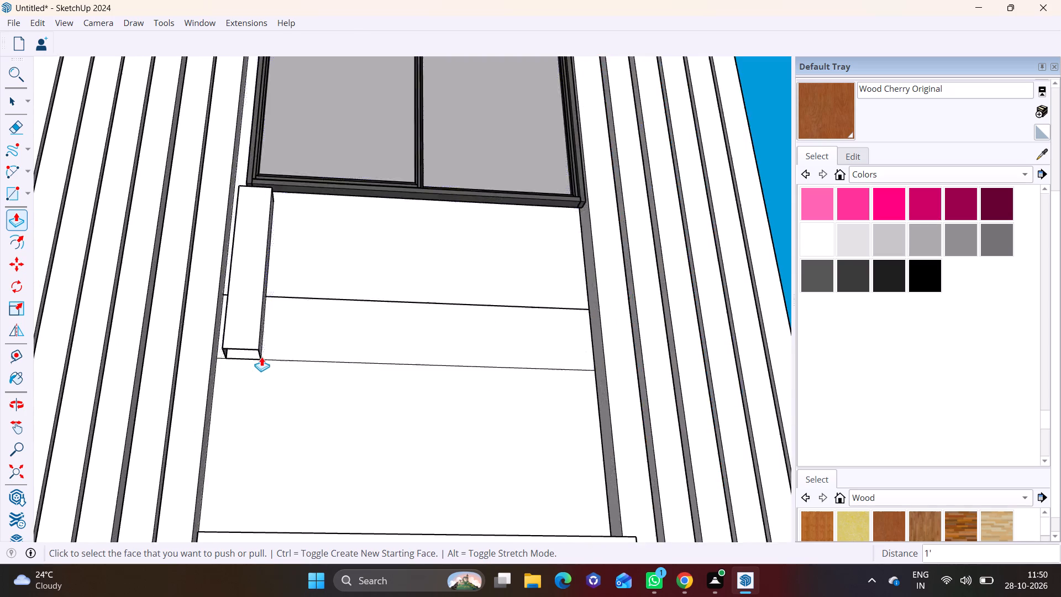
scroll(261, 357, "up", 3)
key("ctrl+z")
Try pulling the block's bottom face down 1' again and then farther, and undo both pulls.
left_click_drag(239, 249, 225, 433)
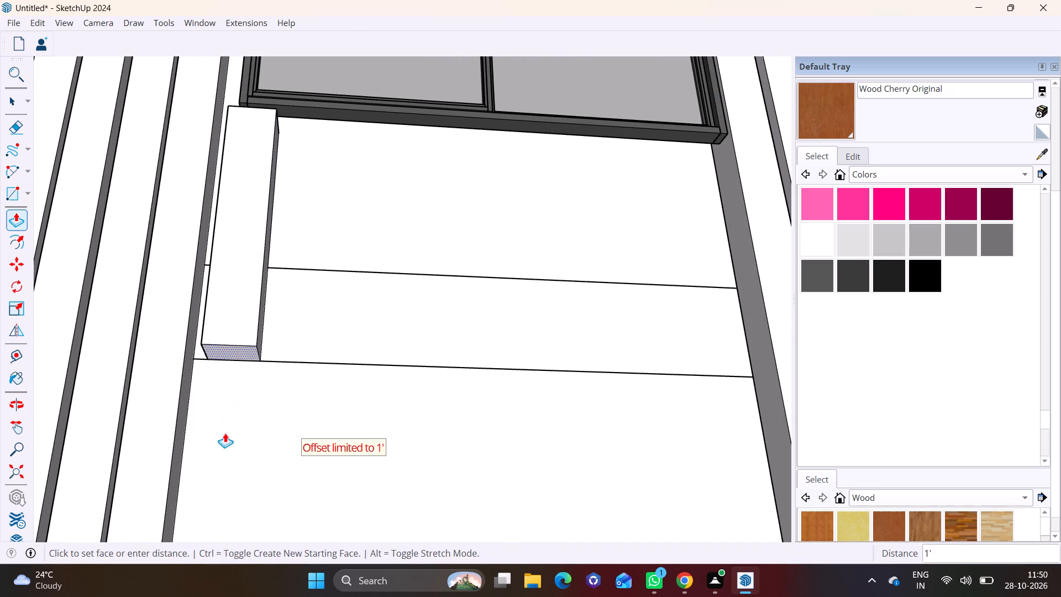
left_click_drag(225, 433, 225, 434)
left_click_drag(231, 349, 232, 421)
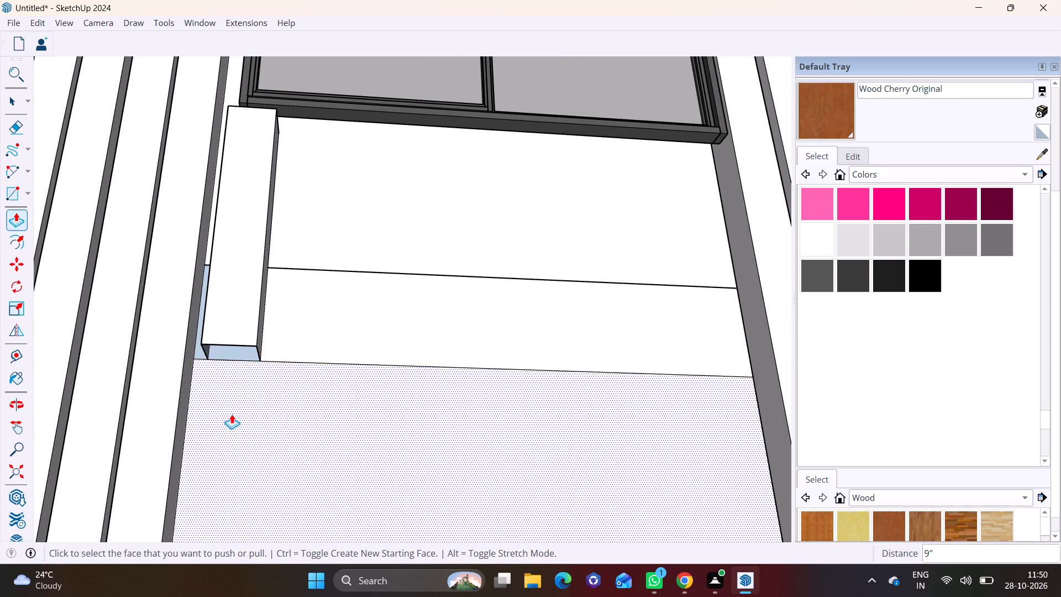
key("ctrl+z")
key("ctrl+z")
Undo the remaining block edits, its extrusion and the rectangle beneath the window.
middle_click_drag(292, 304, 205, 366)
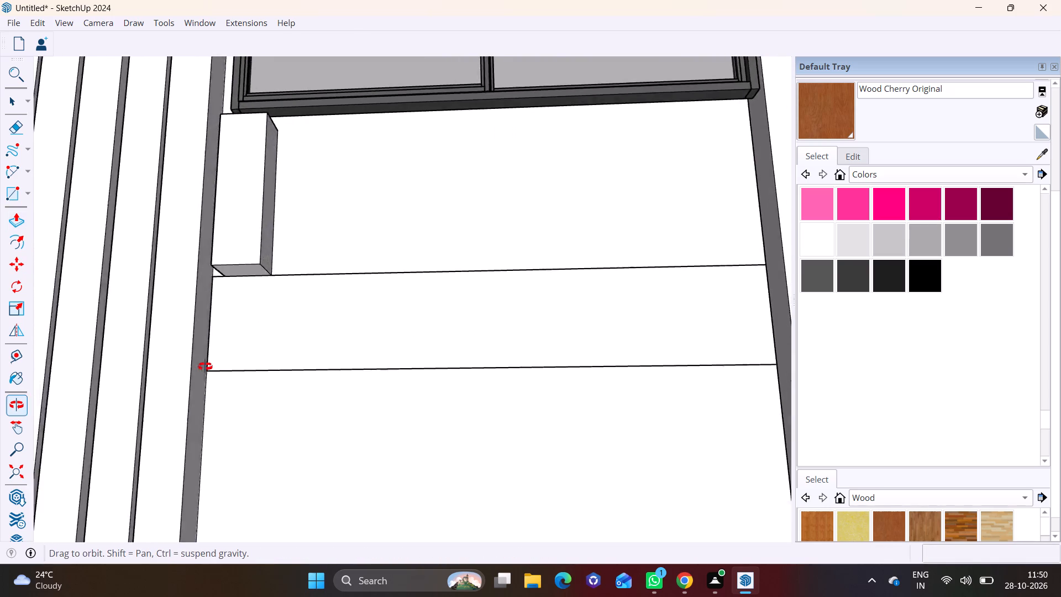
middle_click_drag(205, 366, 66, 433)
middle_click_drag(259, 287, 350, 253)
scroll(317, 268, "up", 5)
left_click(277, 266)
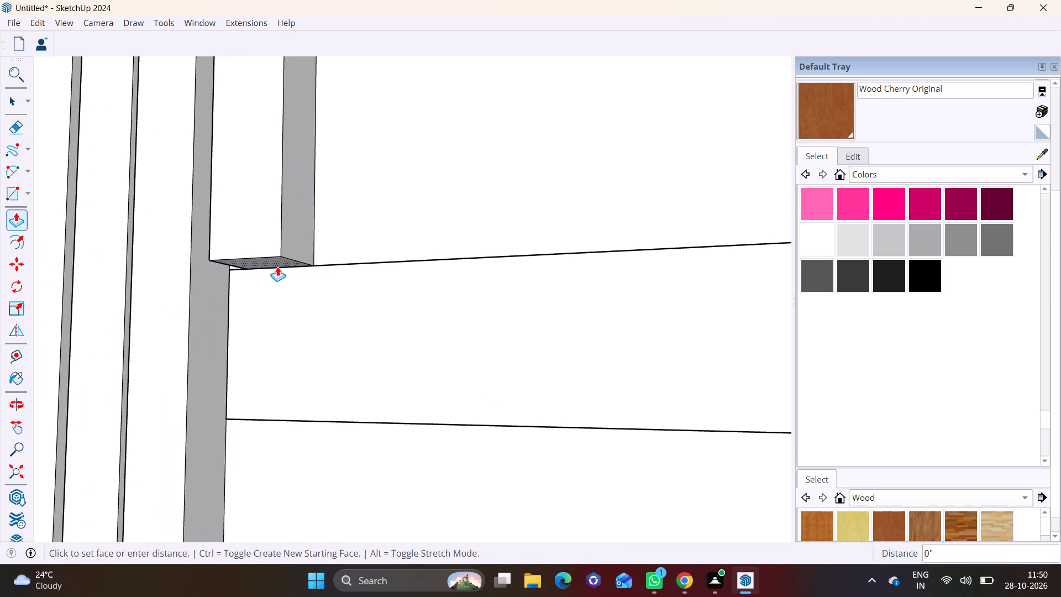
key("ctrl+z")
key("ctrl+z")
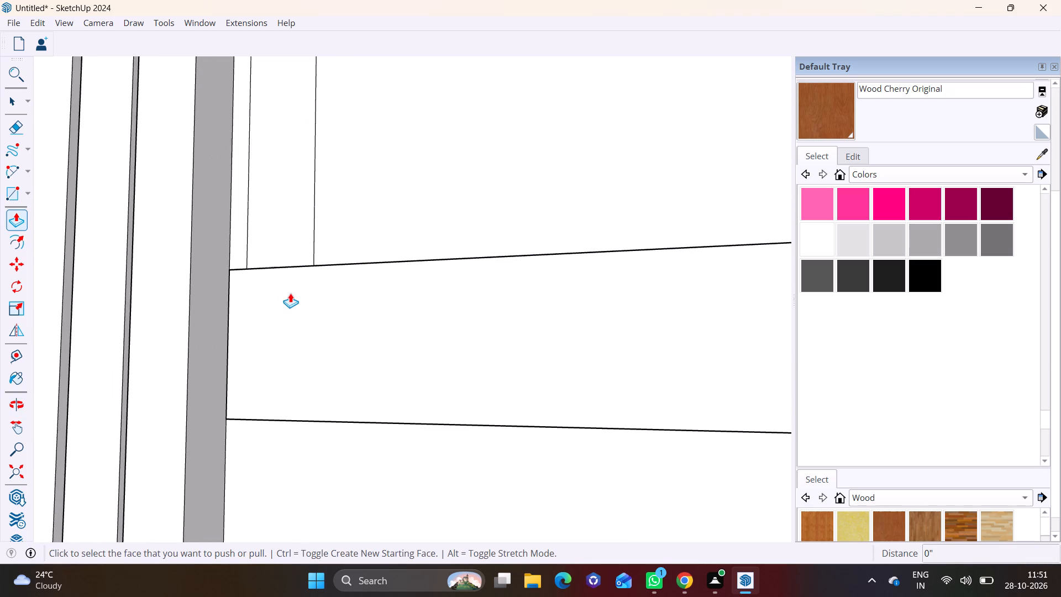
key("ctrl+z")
Redraw a narrow upright rectangle about 5 1/4" by 1' 7" below the window's lower-left corner, ending just above the band line.
middle_click_drag(296, 301, 304, 401, "shift")
scroll(306, 397, "up", 1, "shift")
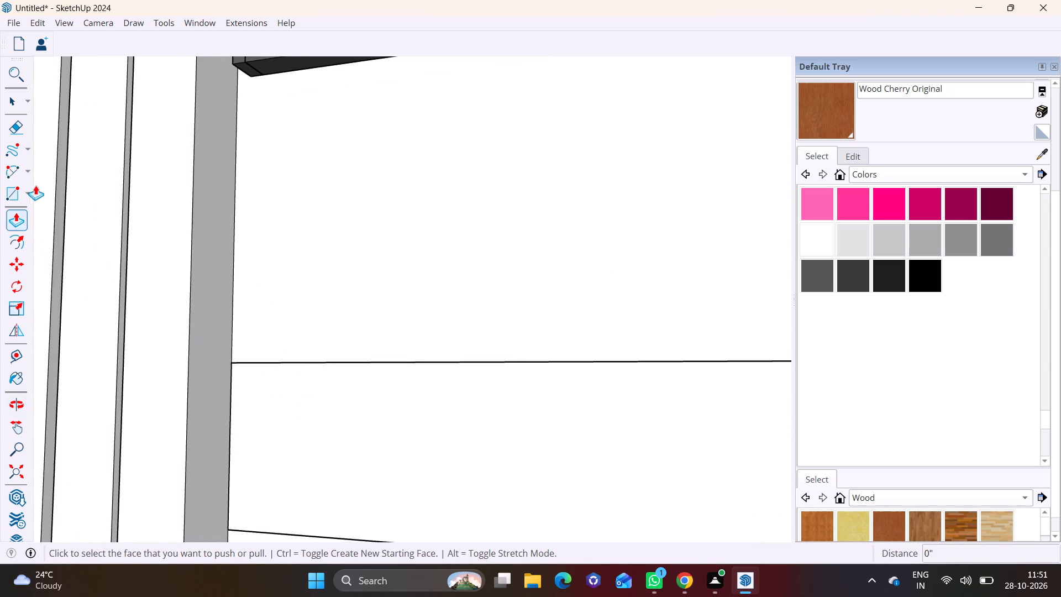
left_click_drag(25, 188, 30, 196)
left_click(38, 208)
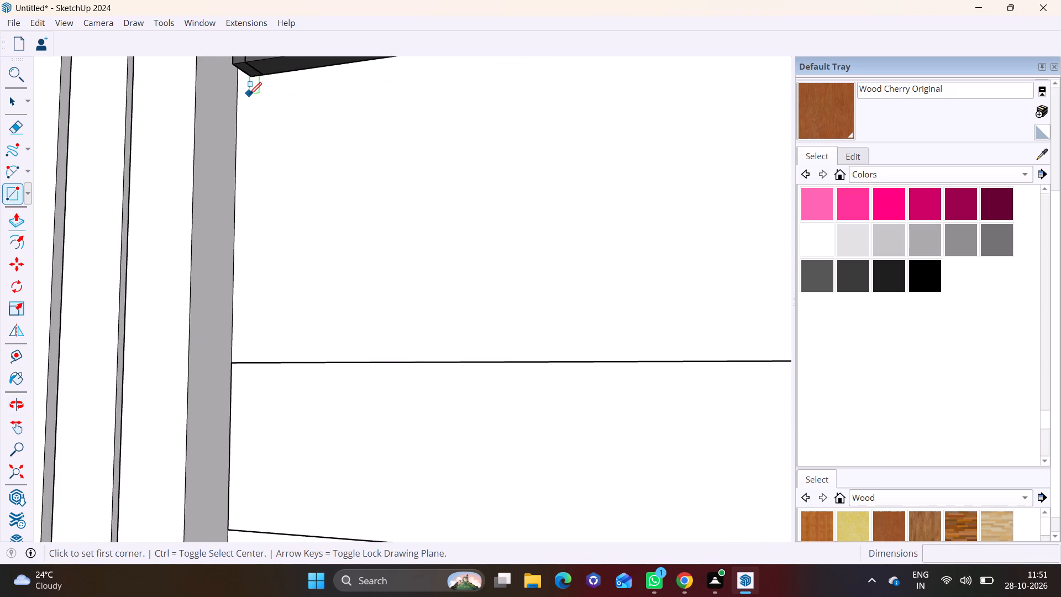
left_click(249, 94)
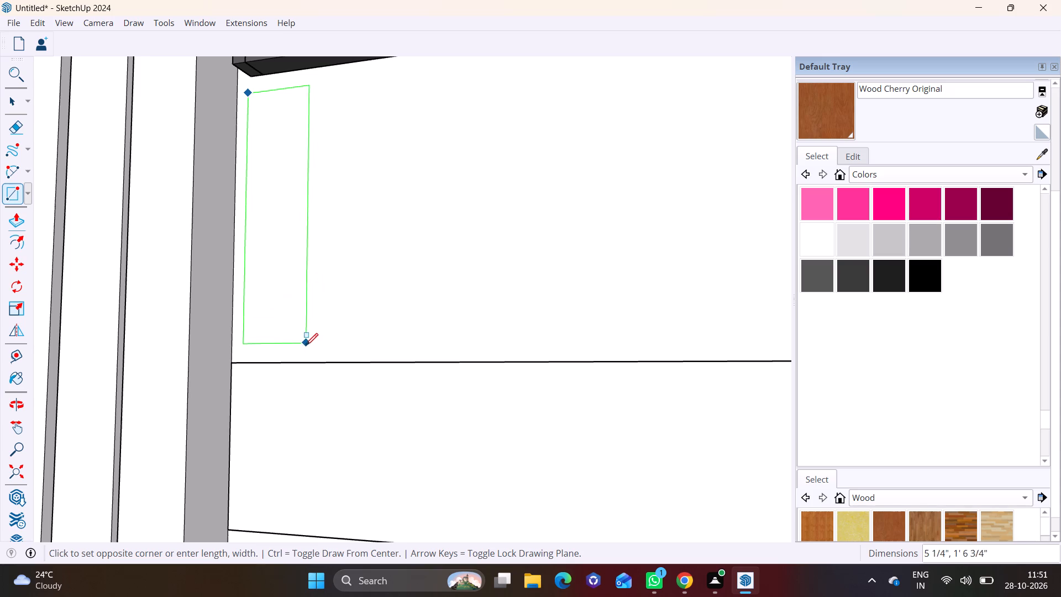
left_click(309, 350)
Push/Pull the new rectangle outward from the wall by about 6 3/4" to form a block.
key("space")
left_click(284, 284)
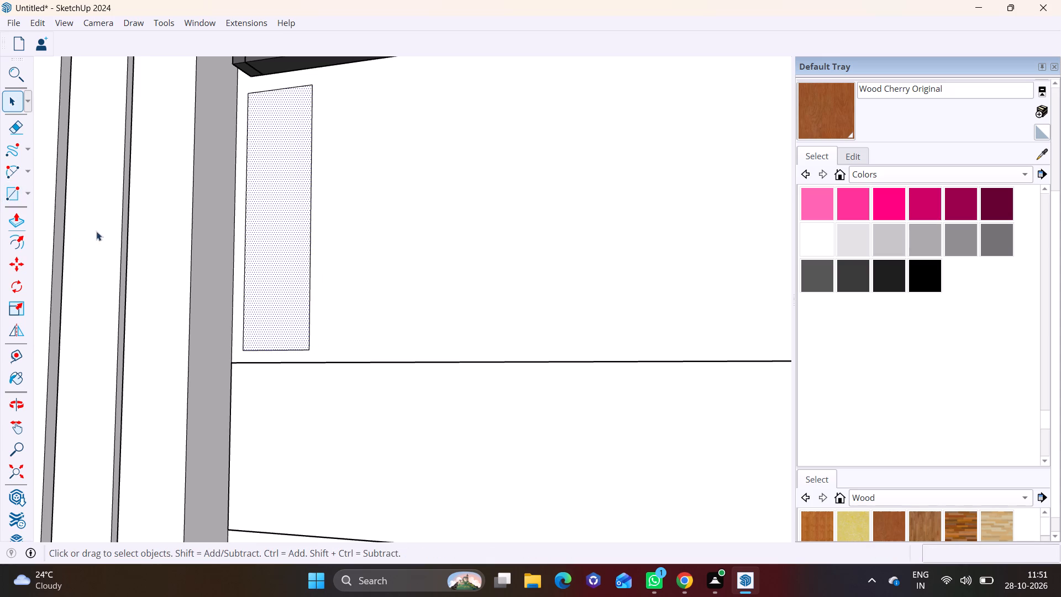
left_click(10, 217)
left_click(266, 228)
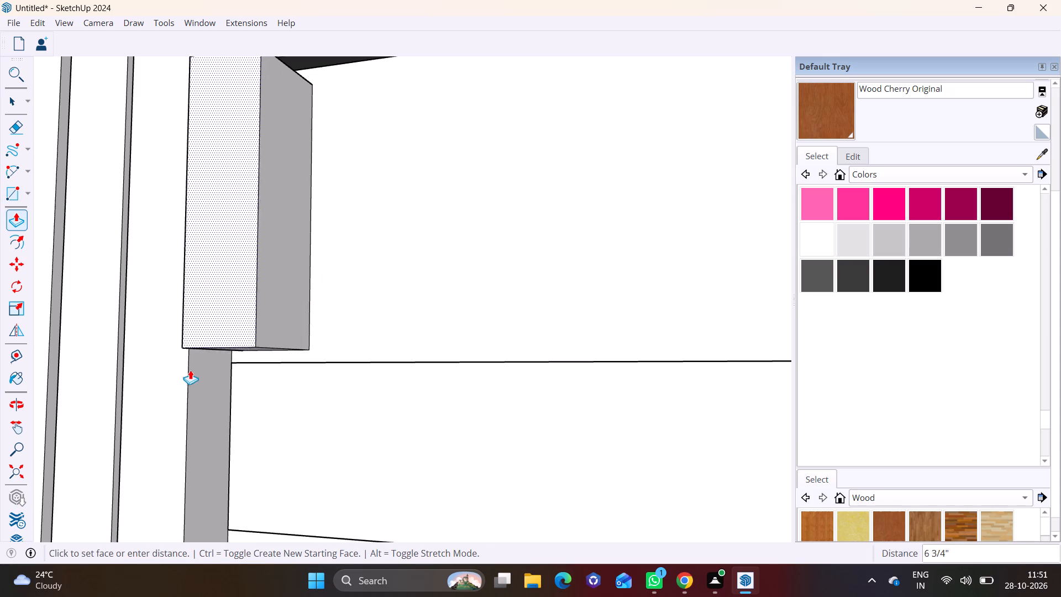
left_click(186, 378)
Extend the block's bottom face down about 7/8" to the band's upper line, and another 10 3/8" across the band.
middle_click_drag(253, 327, 287, 200)
key("space")
left_click(256, 331)
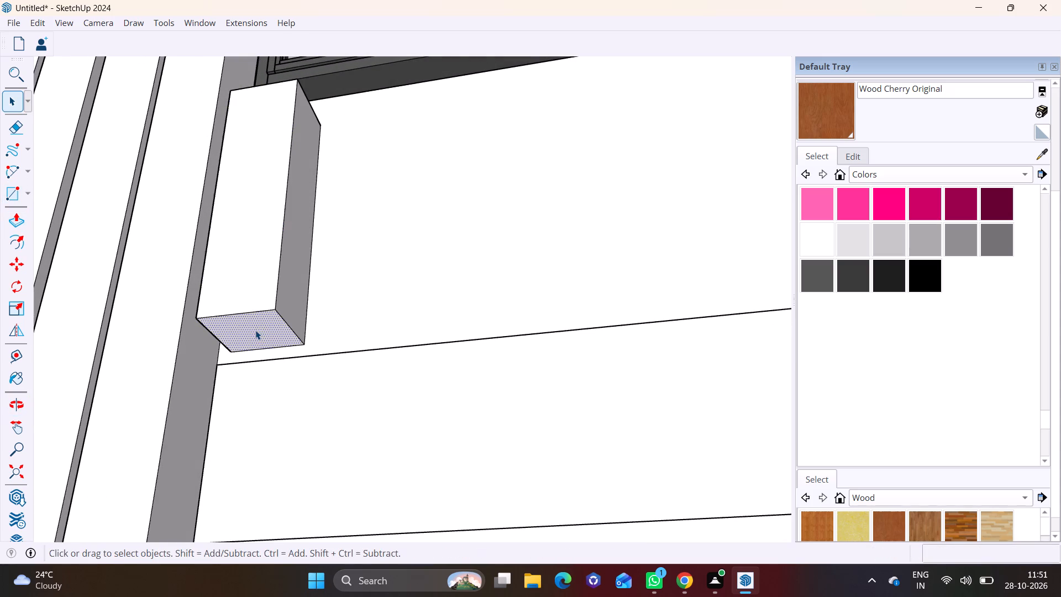
left_click(10, 222)
left_click_drag(260, 329, 227, 489)
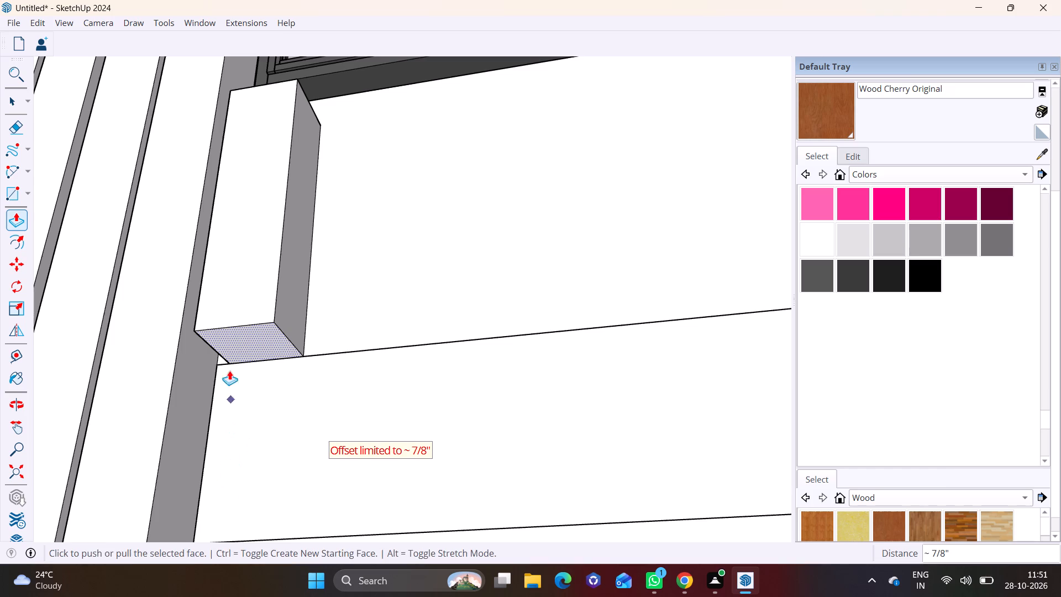
left_click_drag(240, 344, 221, 504)
scroll(275, 431, "down", 9)
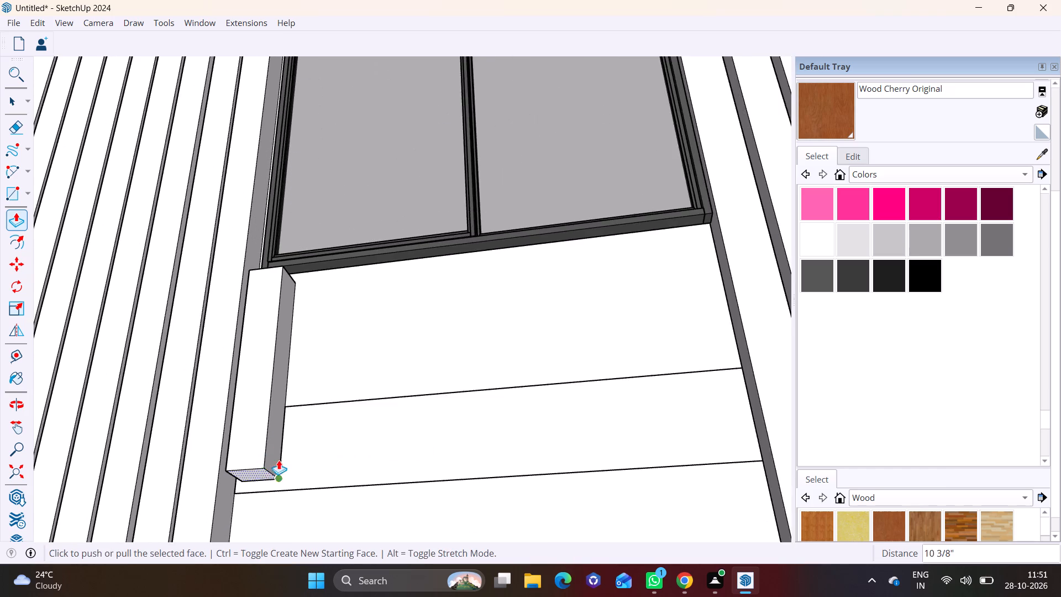
Push/Pull the block's bottom face down about 2' 4 1/4", and then about 3 5/16" more to the lower window's sill.
middle_click_drag(283, 446, 306, 291, "shift")
left_click_drag(281, 313, 291, 531)
scroll(345, 486, "down", 1)
middle_click_drag(345, 486, 376, 274)
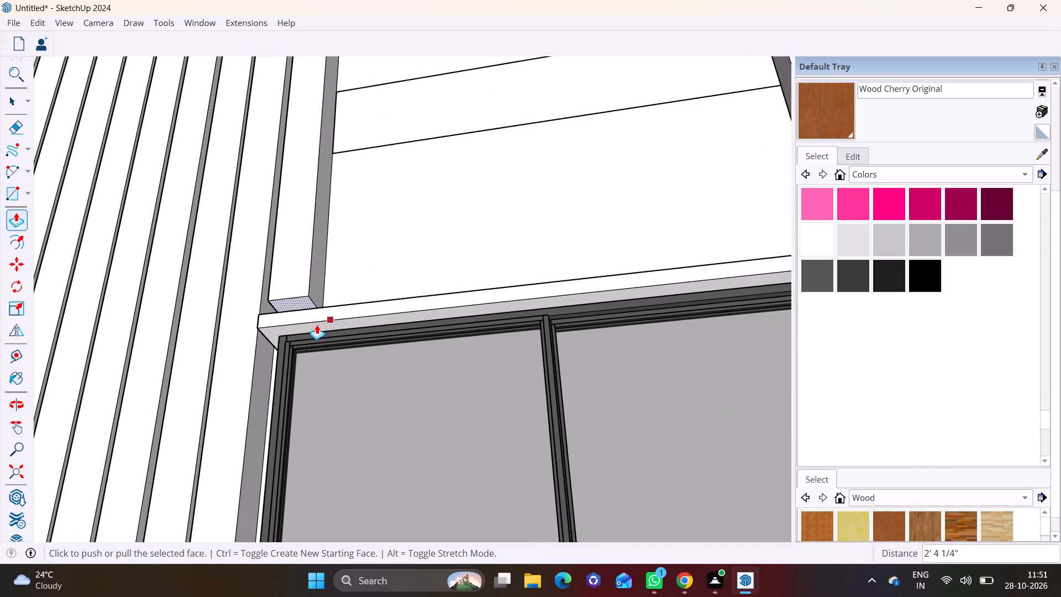
scroll(298, 303, "up", 1)
middle_click_drag(298, 303, 293, 378)
scroll(293, 348, "up", 2)
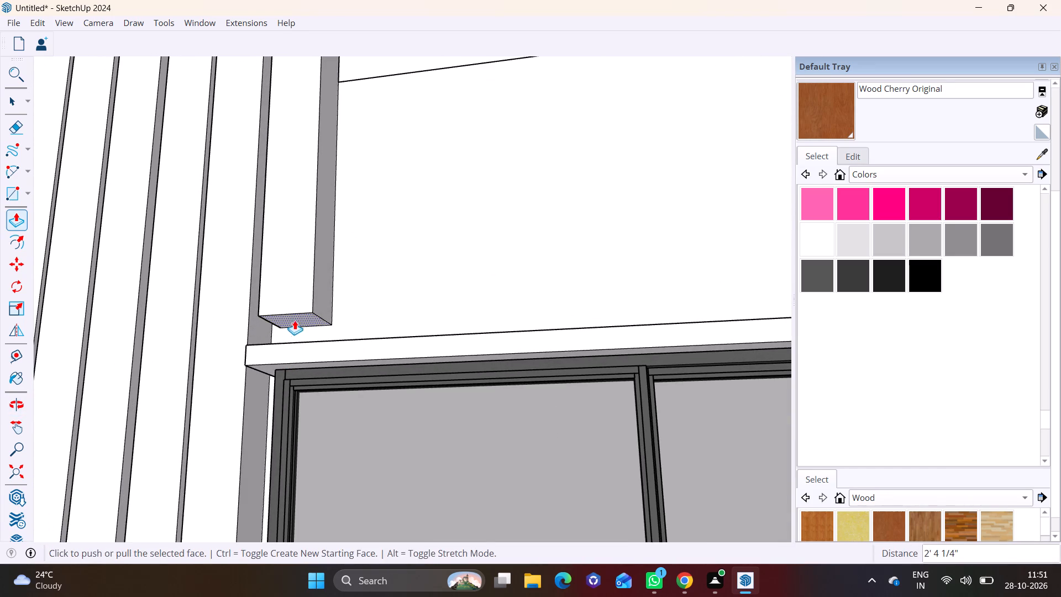
left_click(295, 318)
left_click(297, 341)
scroll(304, 284, "down", 6)
middle_click_drag(339, 108, 306, 426, "shift")
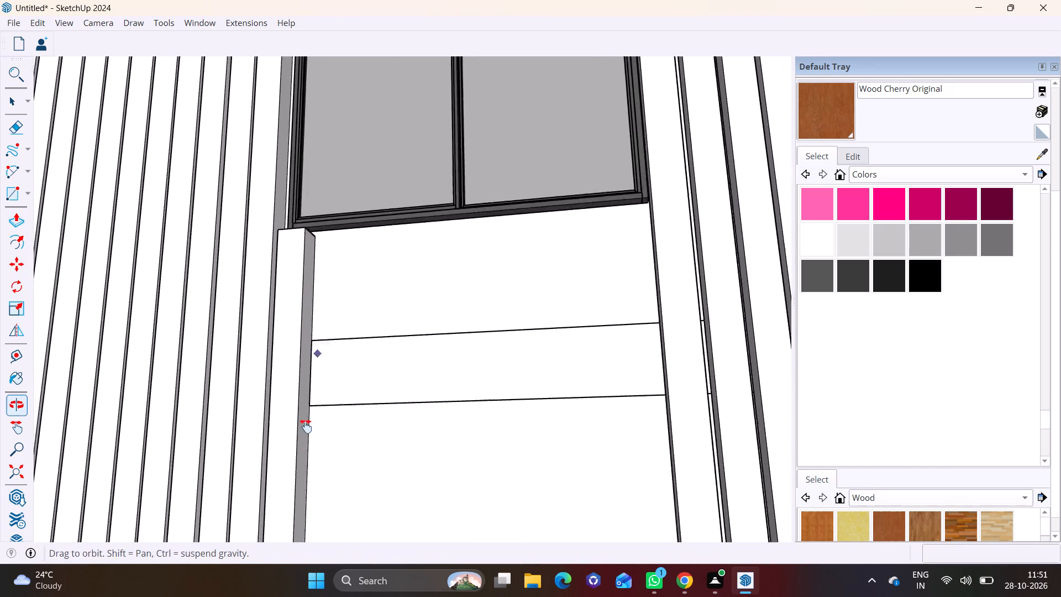
middle_click_drag(306, 426, 292, 462, "shift")
middle_click_drag(281, 413, 246, 522)
scroll(298, 296, "up", 5)
scroll(288, 372, "down", 5)
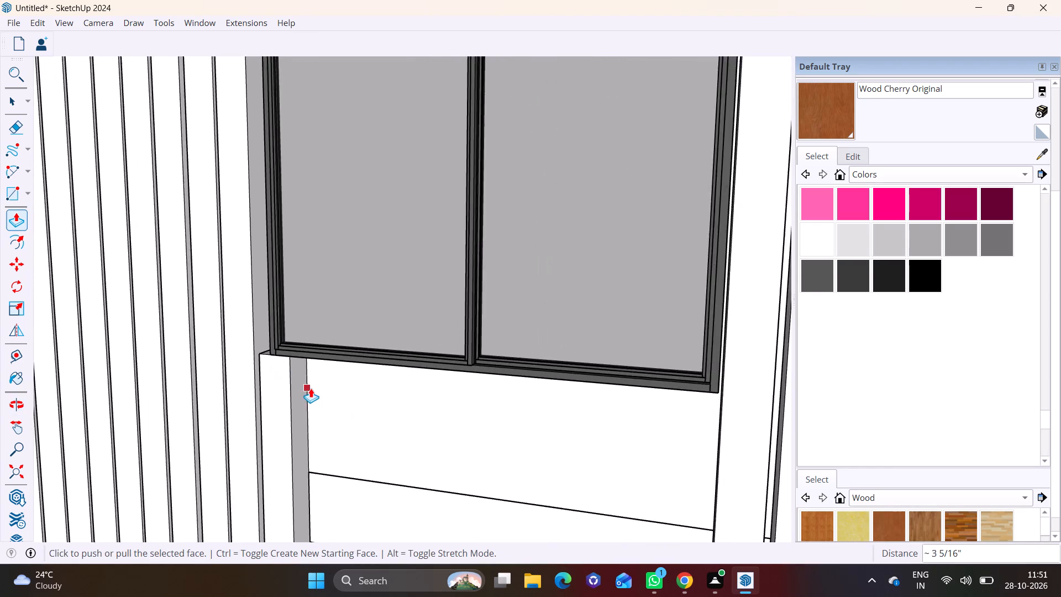
scroll(311, 388, "down", 1)
middle_click_drag(307, 391, 511, 373)
Select the block's front, side and top faces and copy them about 6 5/16" sideways along the wall above the sill.
key("space")
middle_click_drag(438, 427, 344, 214)
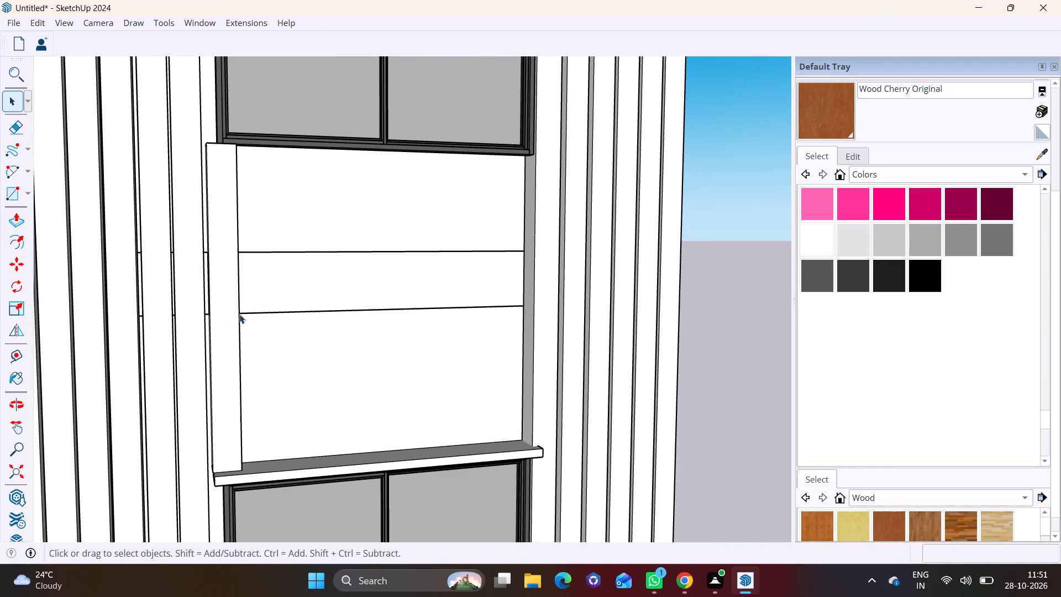
double_click(225, 316)
middle_click_drag(242, 314, 86, 329)
scroll(192, 334, "up", 6)
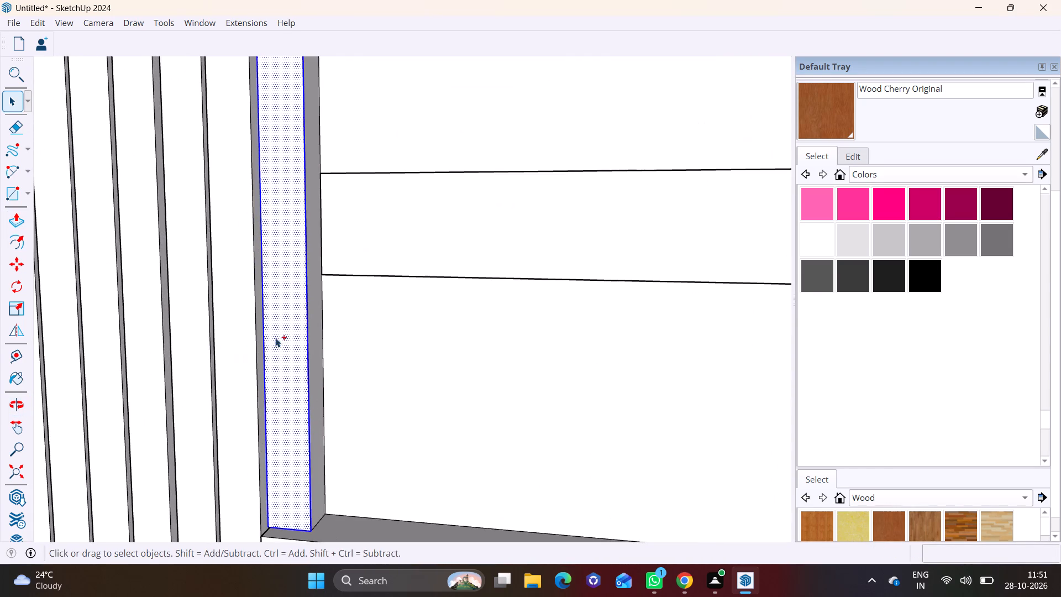
double_click(316, 323, "ctrl")
middle_click_drag(288, 325, 485, 312)
scroll(302, 323, "up", 2)
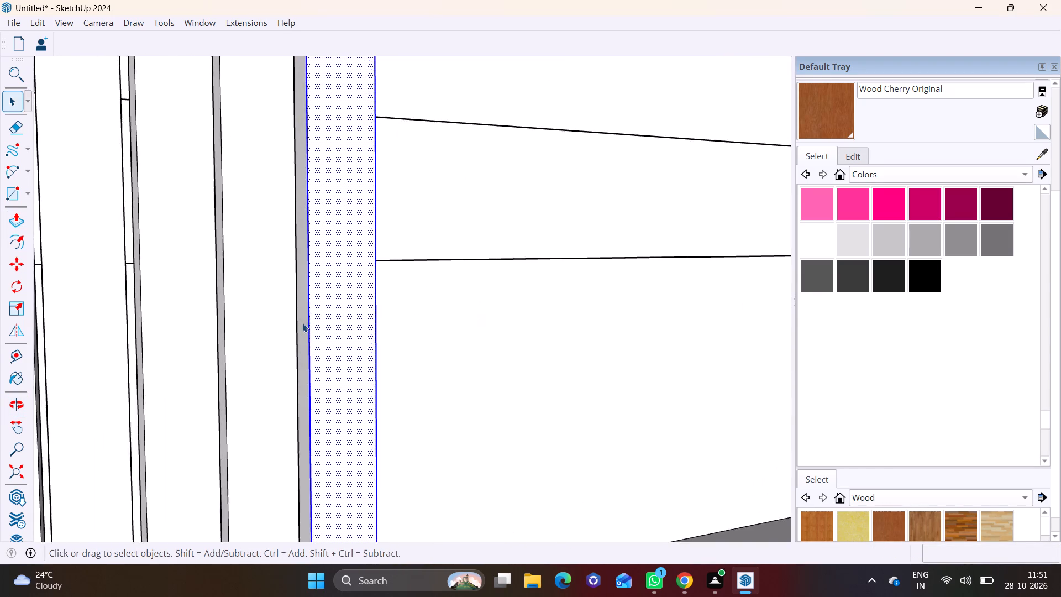
scroll(302, 323, "up", 3)
double_click(307, 318, "ctrl")
scroll(307, 326, "down", 11)
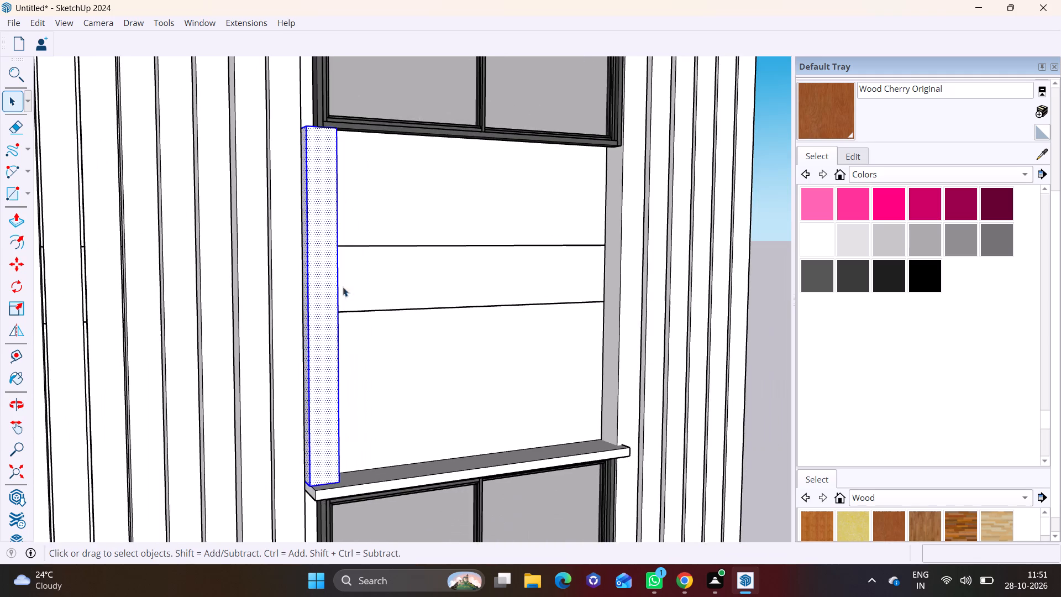
middle_click_drag(334, 209, 324, 384, "shift")
middle_click_drag(307, 286, 298, 394)
scroll(300, 324, "up", 6)
double_click(298, 330, "ctrl")
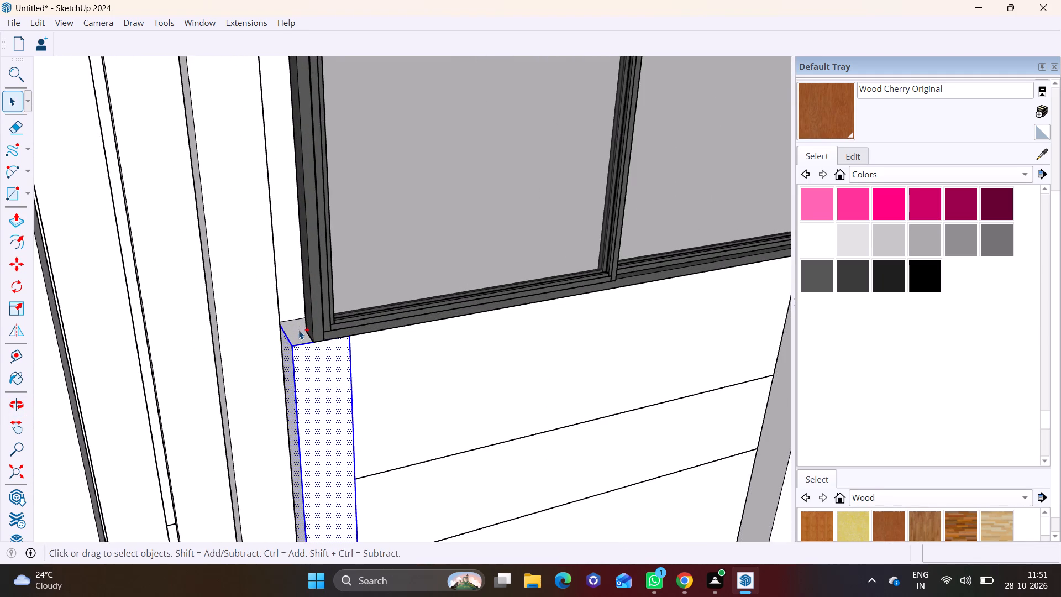
scroll(304, 349, "down", 10)
middle_click_drag(314, 390, 281, 258)
middle_click_drag(337, 403, 321, 346, "shift")
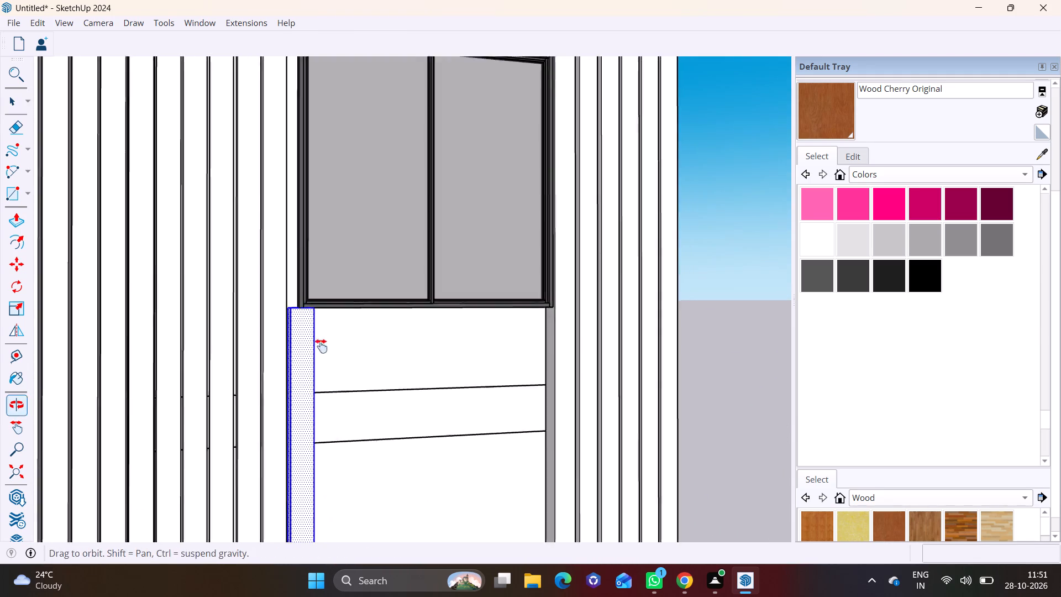
middle_click_drag(321, 346, 290, 217, "shift")
middle_click_drag(280, 358, 186, 370)
scroll(186, 370, "down", 1)
scroll(285, 404, "up", 6)
middle_click_drag(285, 399, 220, 381)
middle_click_drag(228, 381, 180, 421)
scroll(321, 383, "up", 5)
key("m")
left_click(265, 396)
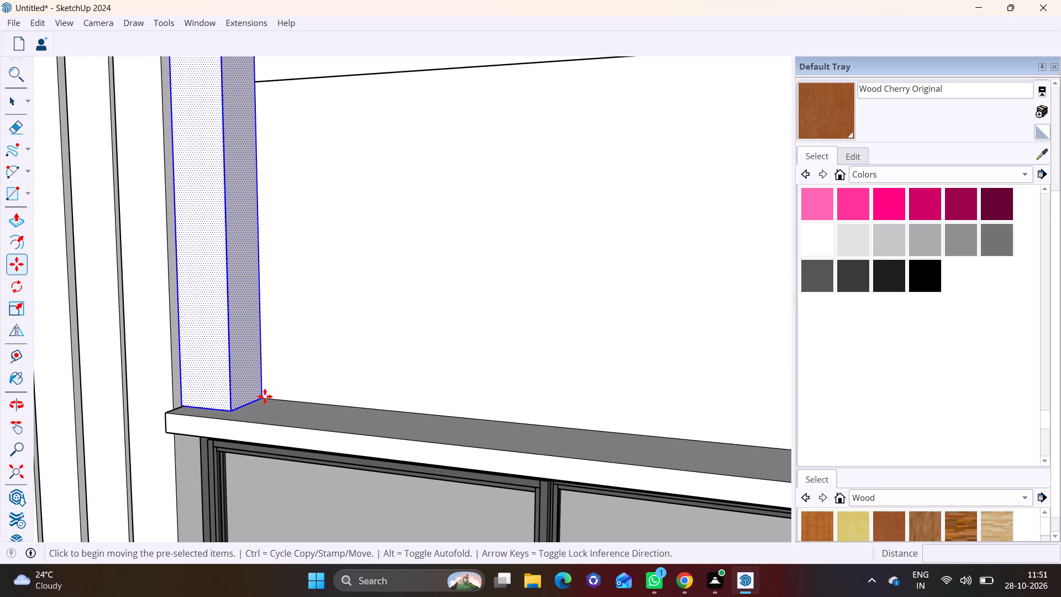
left_click(319, 413)
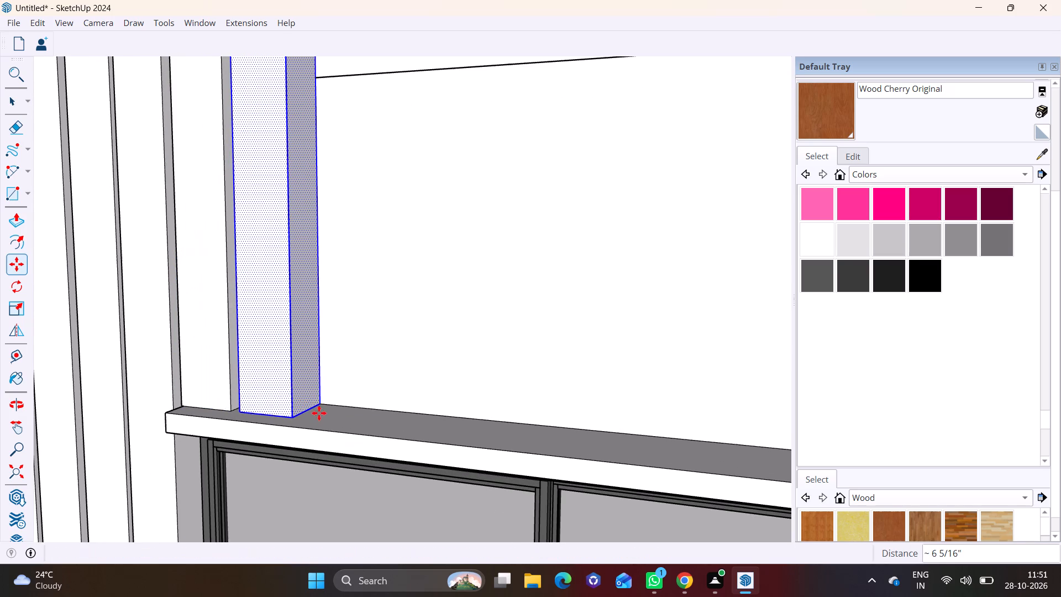
Copy the block three more times along the sill, spacing the first two about 6 5/16" and 7 1/4" apart.
left_click(323, 404)
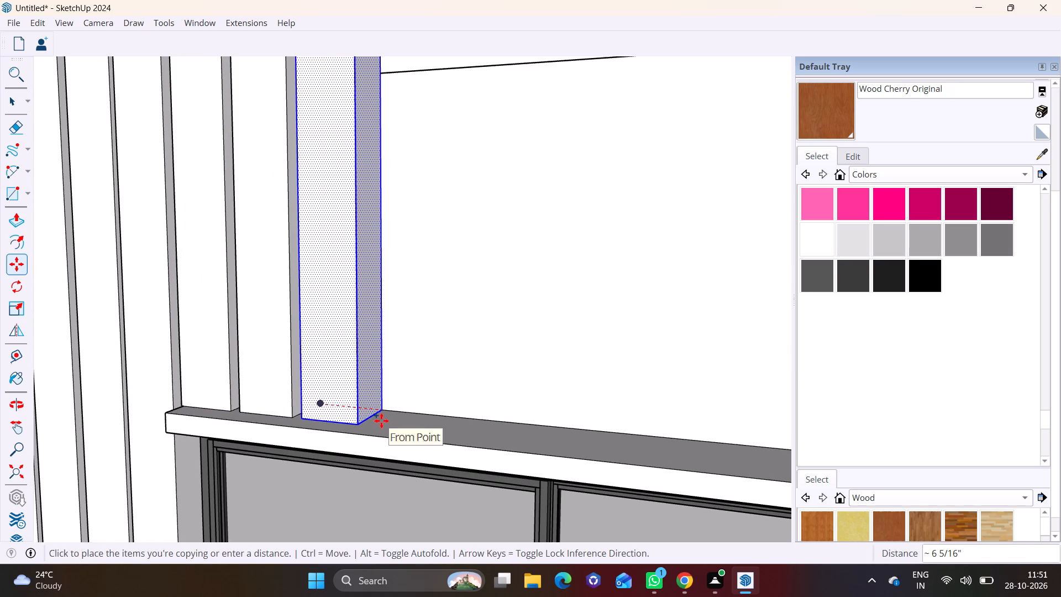
left_click(381, 421)
left_click(380, 410)
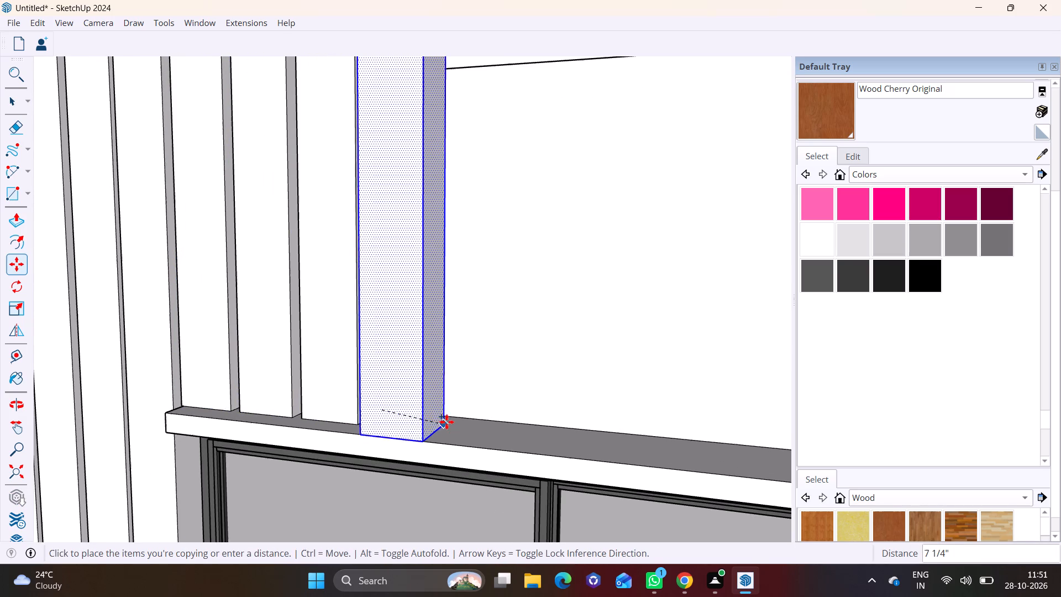
left_click(447, 421)
left_click(446, 411)
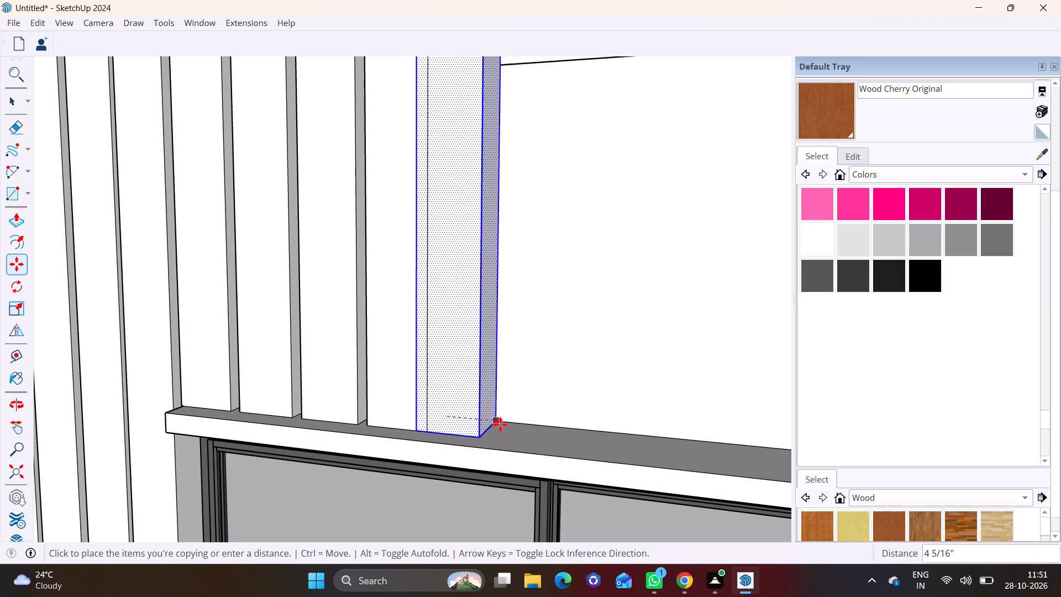
left_click(518, 427)
Place three further block copies along the sill, spacing the first two about 7 3/8" and 6 13/16" apart.
scroll(526, 430, "down", 7)
middle_click_drag(528, 428, 421, 428, "shift")
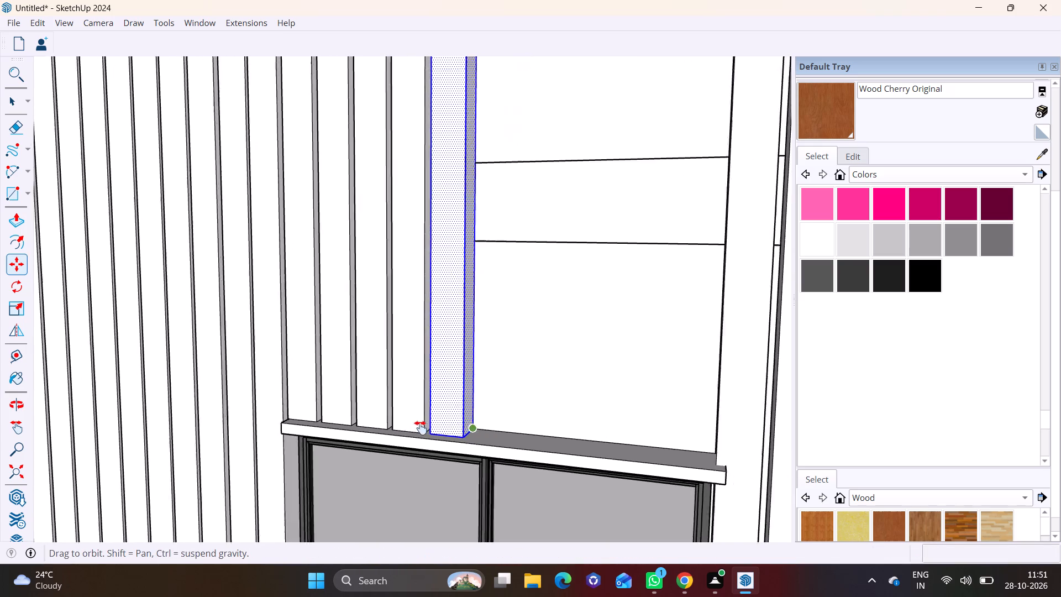
middle_click_drag(421, 428, 306, 425, "shift")
left_click(302, 422)
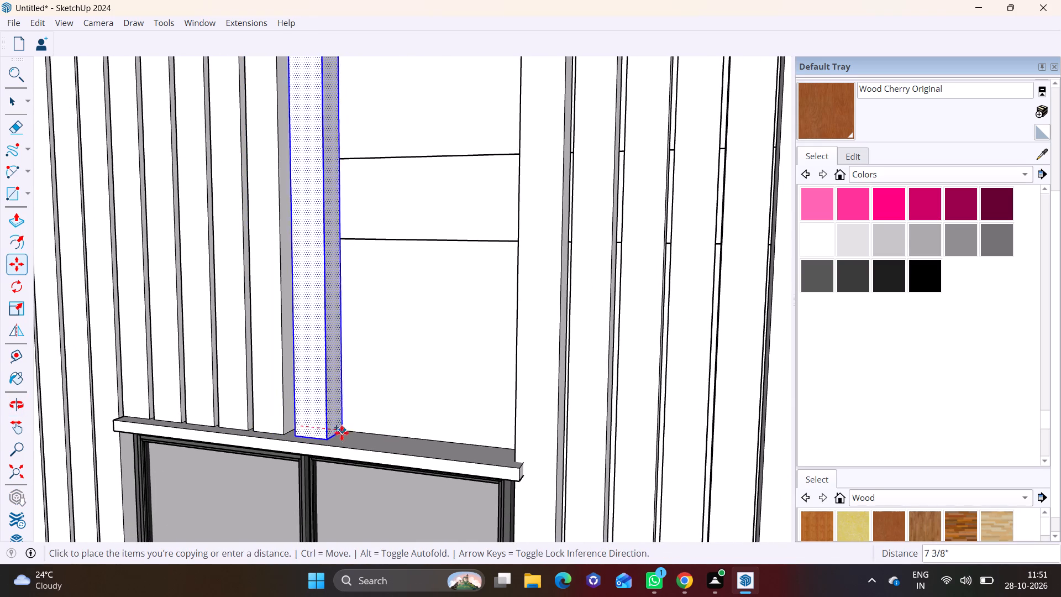
left_click(341, 432)
left_click(342, 427)
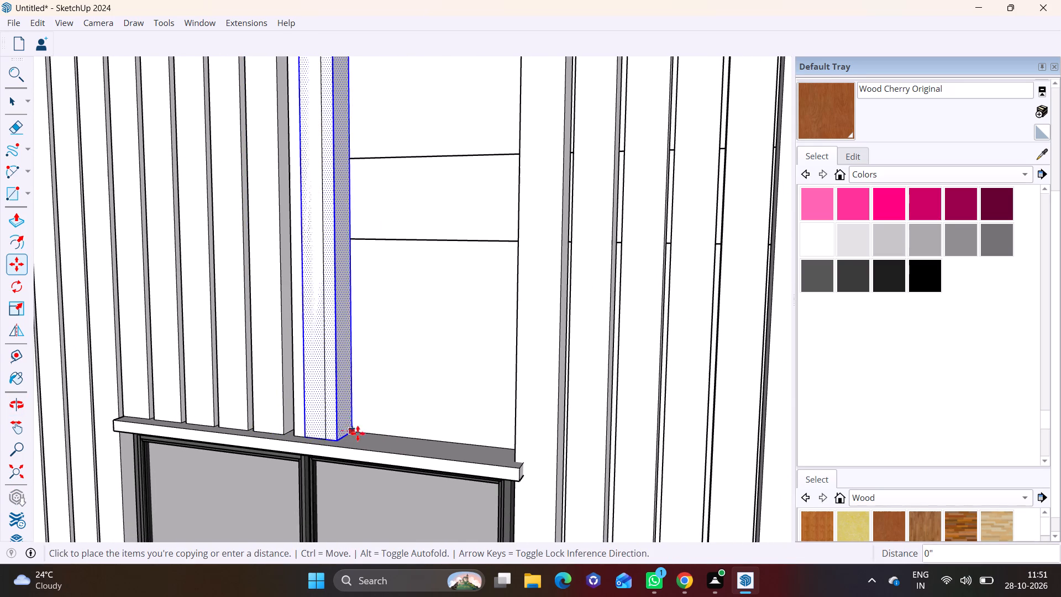
left_click(381, 438)
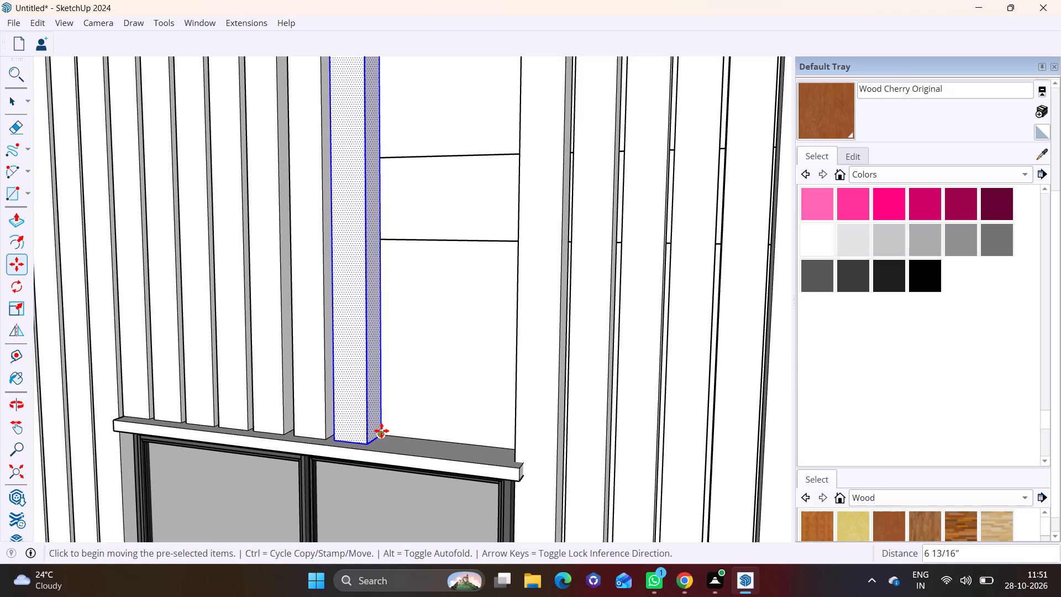
left_click(381, 431)
left_click(424, 443)
Add two more block copies near the sill's right end, the last offset about 6 7/16", and clear the selection.
scroll(448, 435, "up", 3)
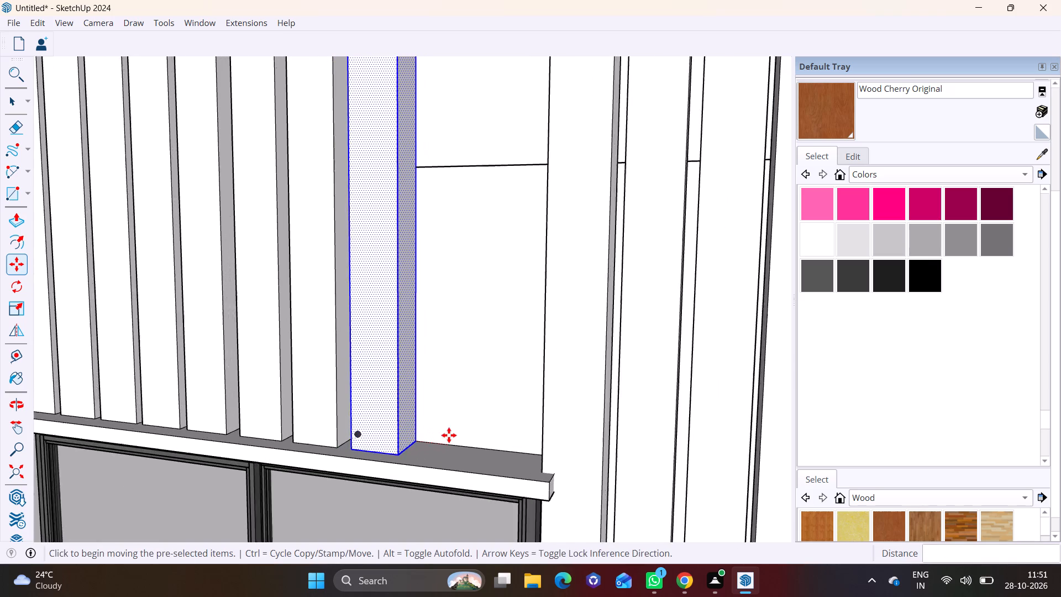
scroll(449, 435, "up", 3)
middle_click_drag(454, 451, 502, 452)
left_click(411, 445)
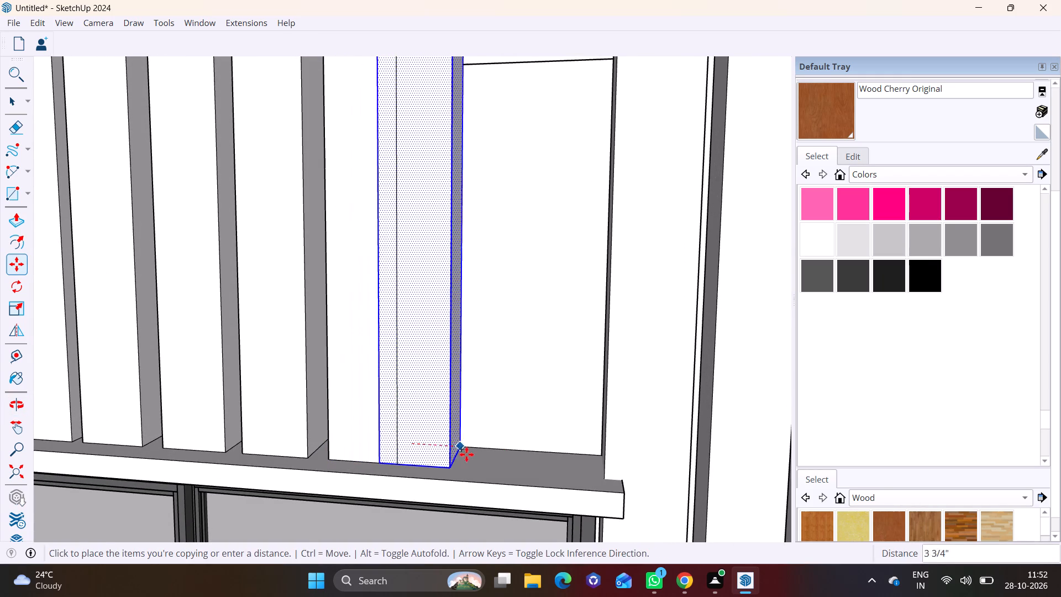
left_click(485, 459)
left_click(484, 451)
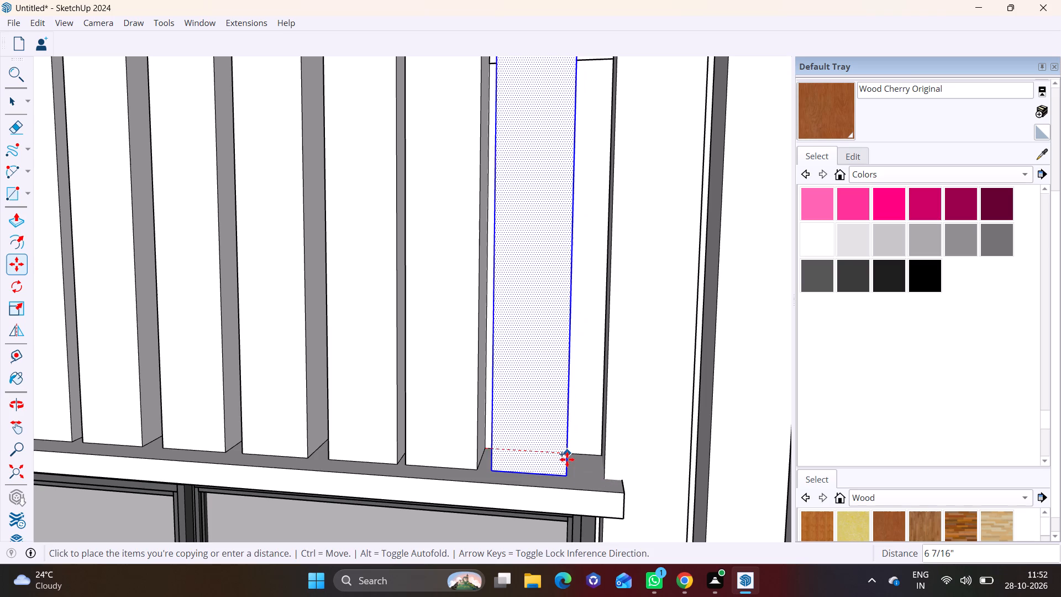
left_click(566, 459)
scroll(584, 462, "down", 15)
key("space")
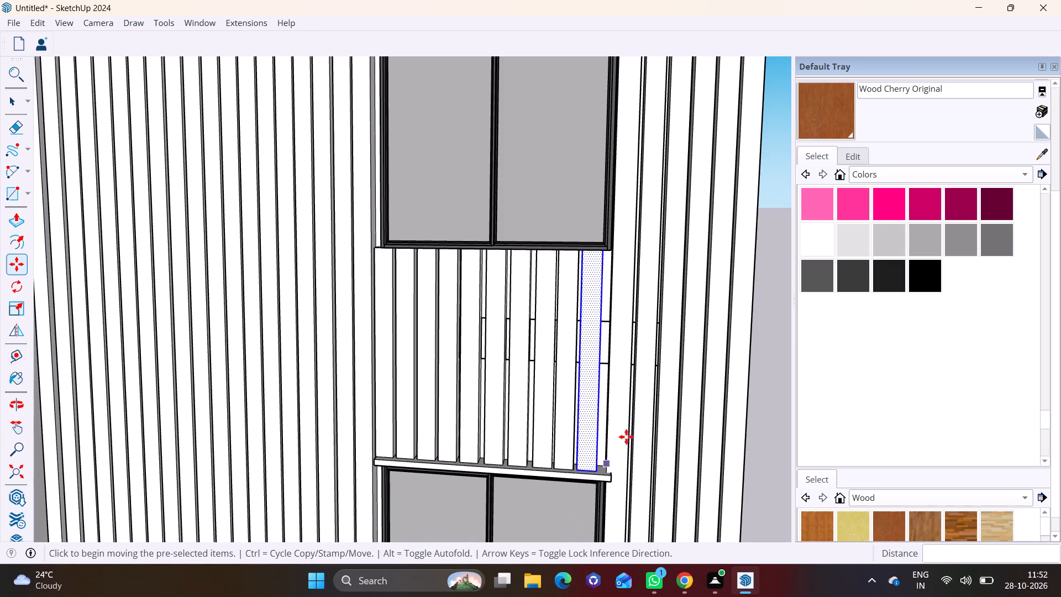
left_click(771, 416)
Push/Pull the last block's outer side face about 1 9/16" towards the recess's right side to widen it.
scroll(656, 420, "down", 4)
scroll(596, 382, "up", 8)
middle_click_drag(600, 389, 556, 392)
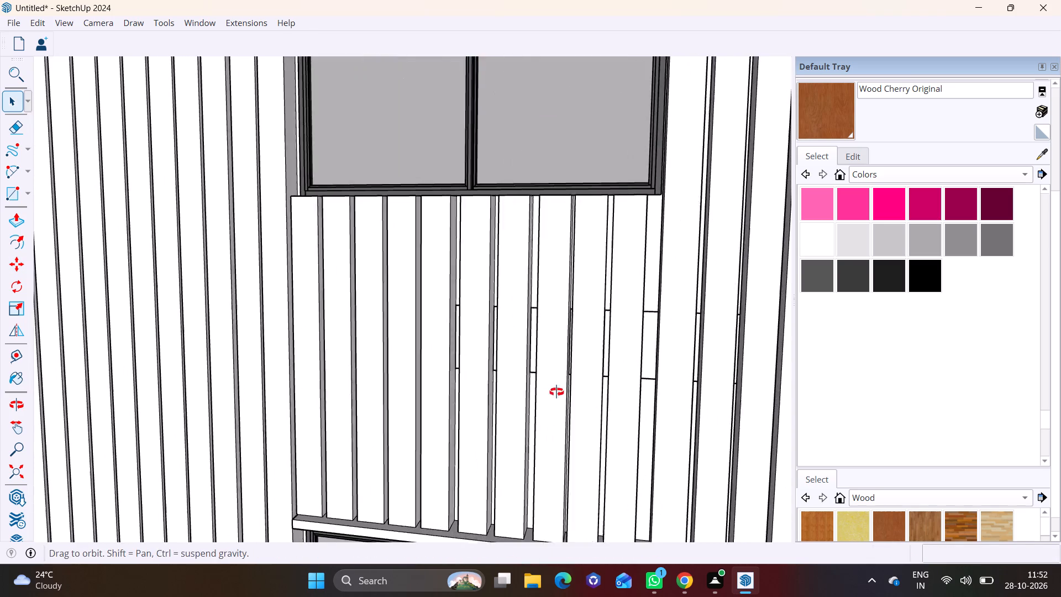
middle_click_drag(556, 392, 418, 397)
middle_click_drag(565, 426, 532, 328)
scroll(532, 328, "up", 4, "shift")
triple_click(574, 431)
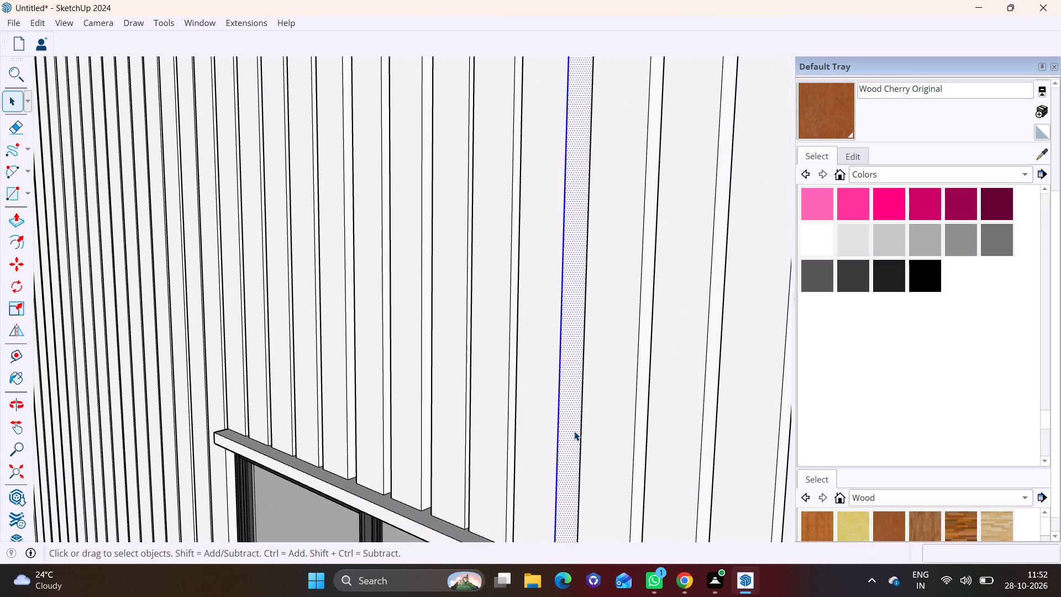
left_click(572, 426)
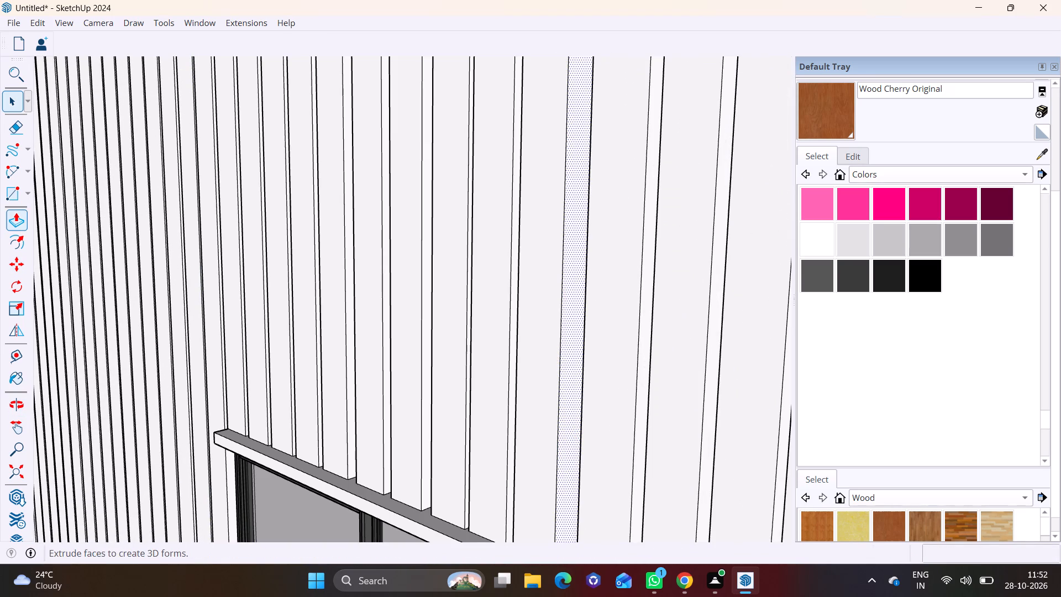
left_click(16, 223)
scroll(478, 422, "down", 4)
middle_click_drag(569, 432, 705, 398)
scroll(588, 417, "up", 3)
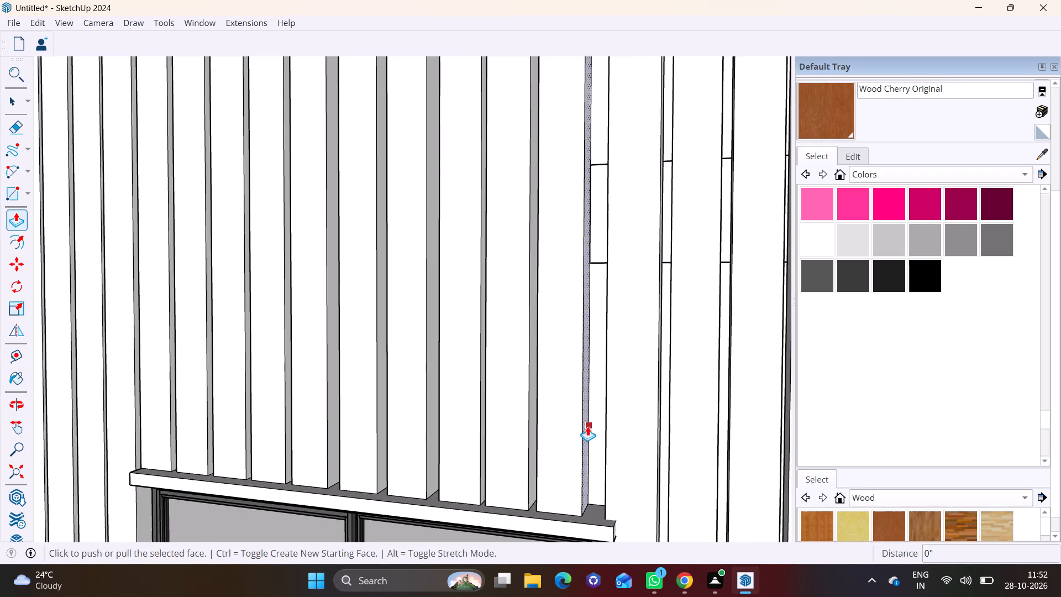
left_click(587, 426)
key("ctrl+z")
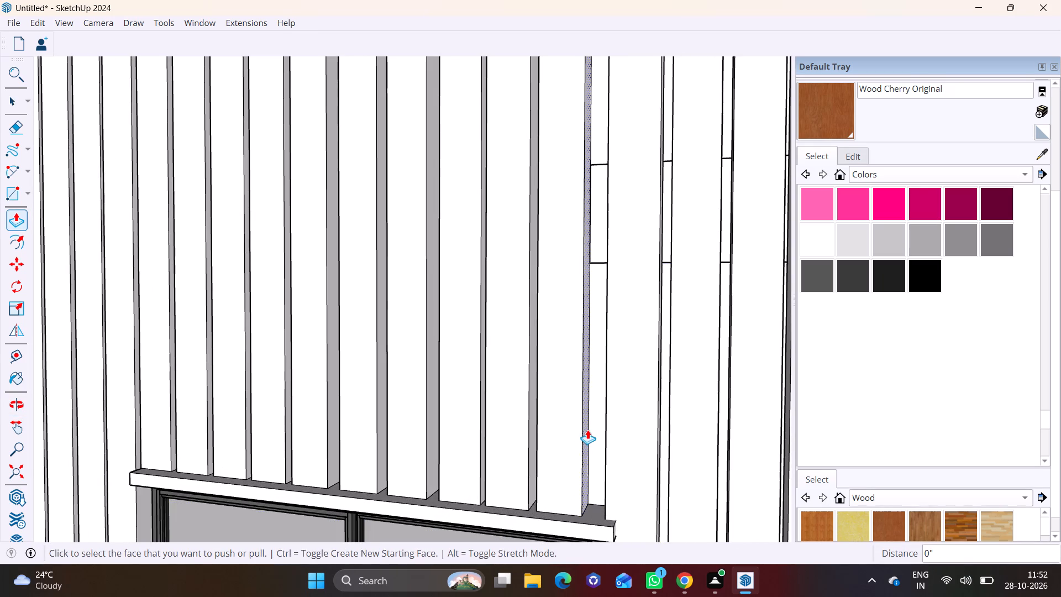
left_click(585, 429)
left_click(598, 430)
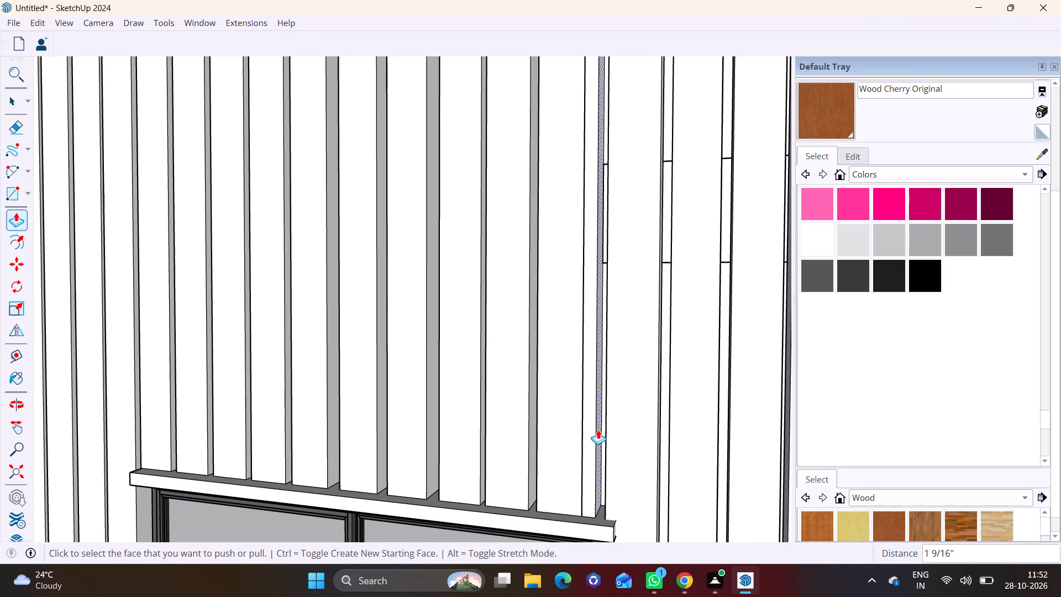
key("space")
scroll(495, 438, "down", 13)
left_click(729, 476)
Draw a rectangle about 5" wide and 6 1/2" high on the wall strip beneath the lowest window, at its left end on the base ledge.
scroll(573, 476, "down", 6)
middle_click_drag(565, 472, 548, 350)
middle_click_drag(542, 433, 551, 508)
scroll(551, 509, "down", 1)
middle_click_drag(553, 502, 531, 300, "shift")
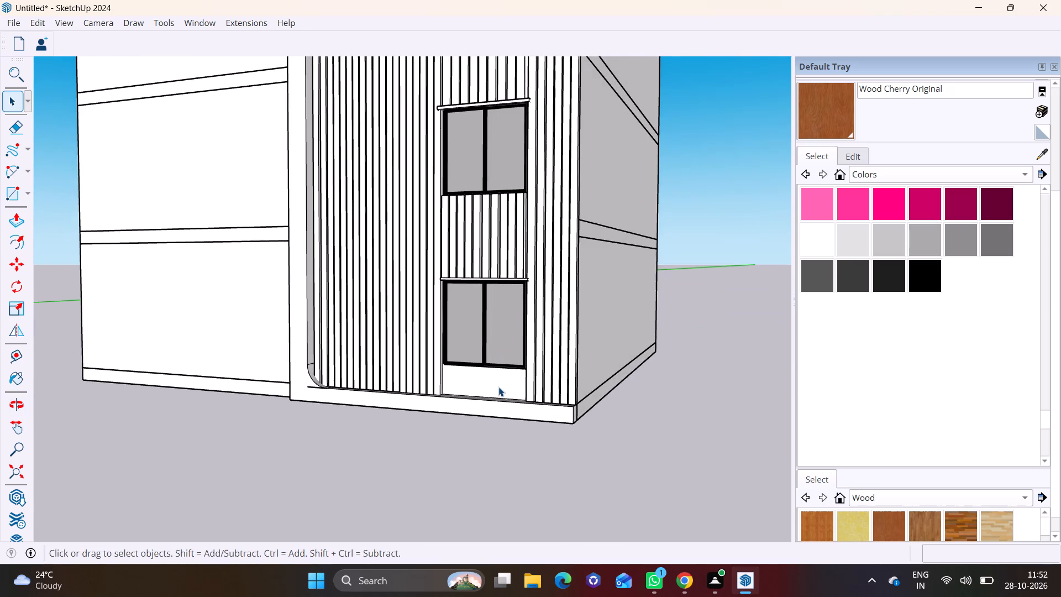
scroll(489, 391, "up", 13)
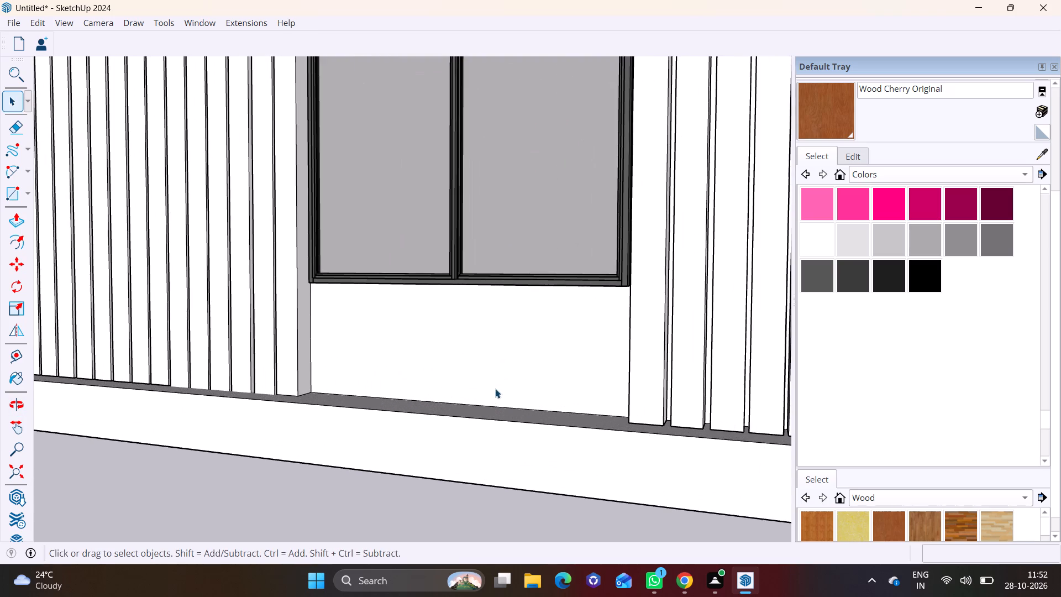
middle_click_drag(496, 386, 476, 408)
scroll(437, 395, "up", 2)
middle_click(401, 396)
scroll(397, 395, "up", 1)
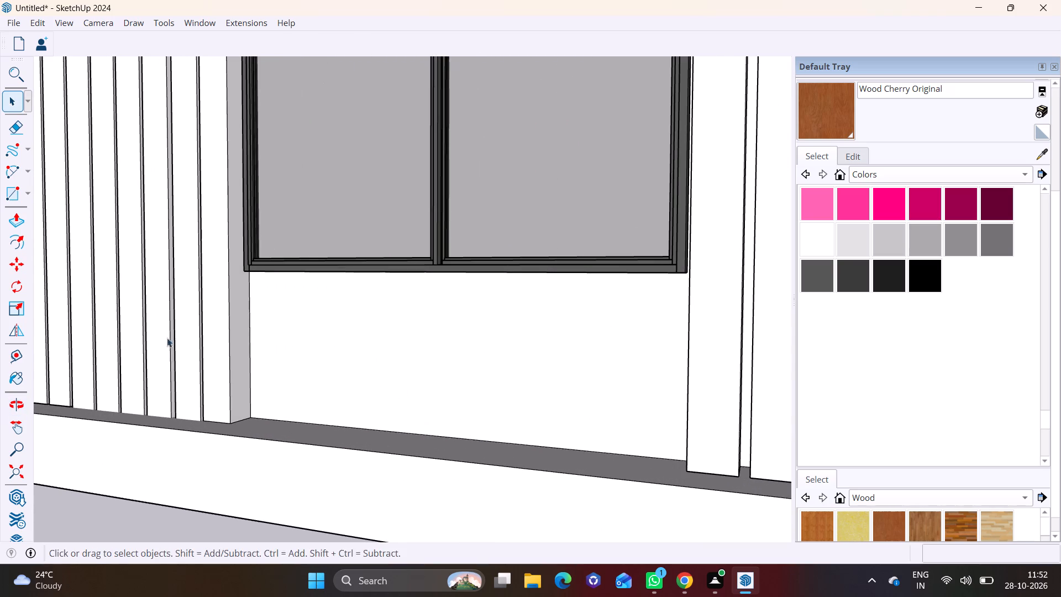
left_click(30, 195)
left_click(34, 210)
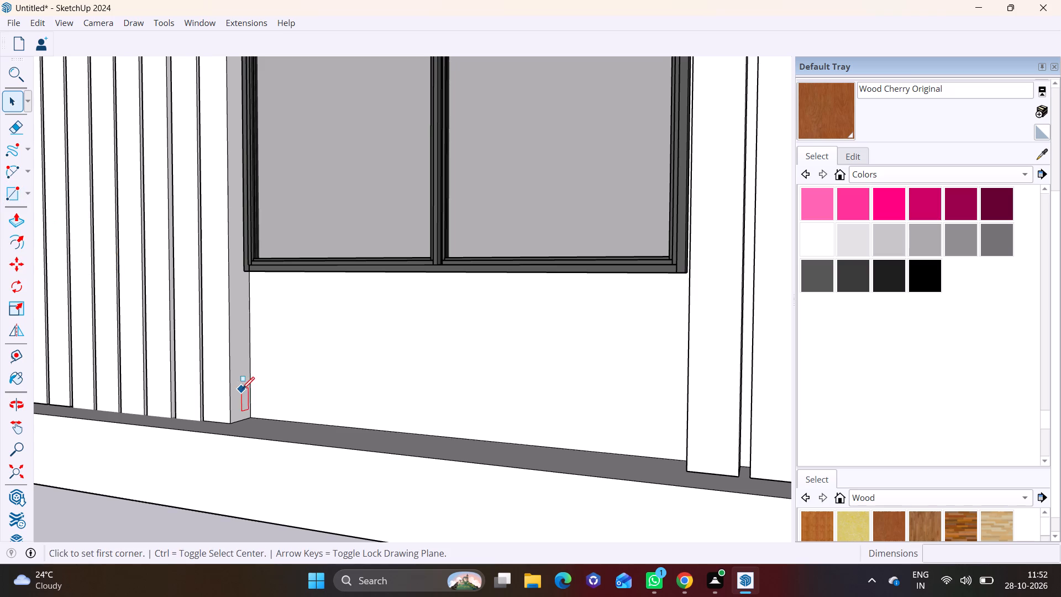
scroll(242, 389, "up", 4)
scroll(262, 430, "up", 4)
middle_click_drag(262, 430, 419, 430)
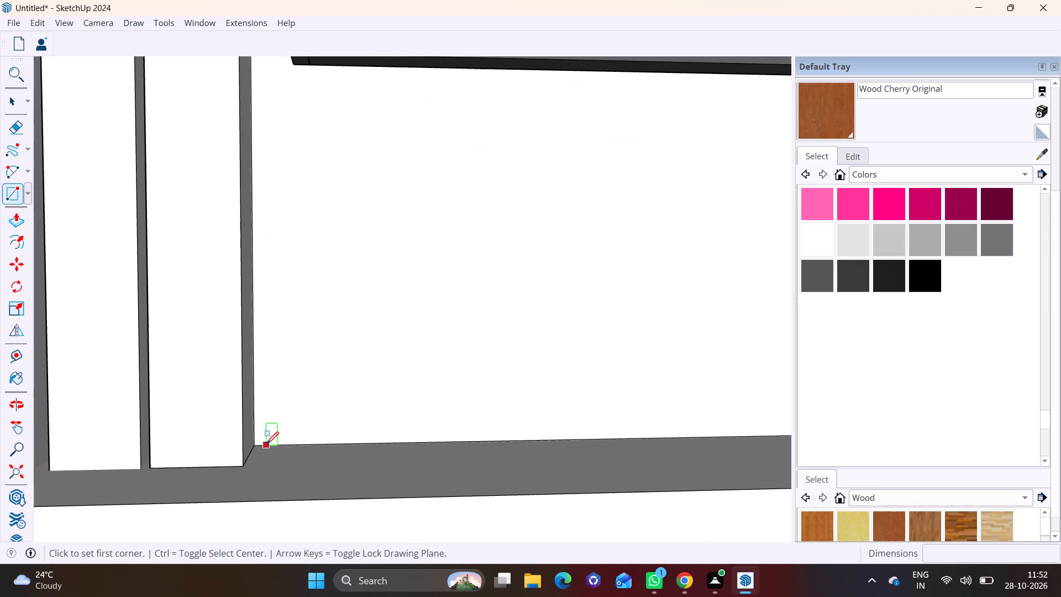
left_click(267, 444)
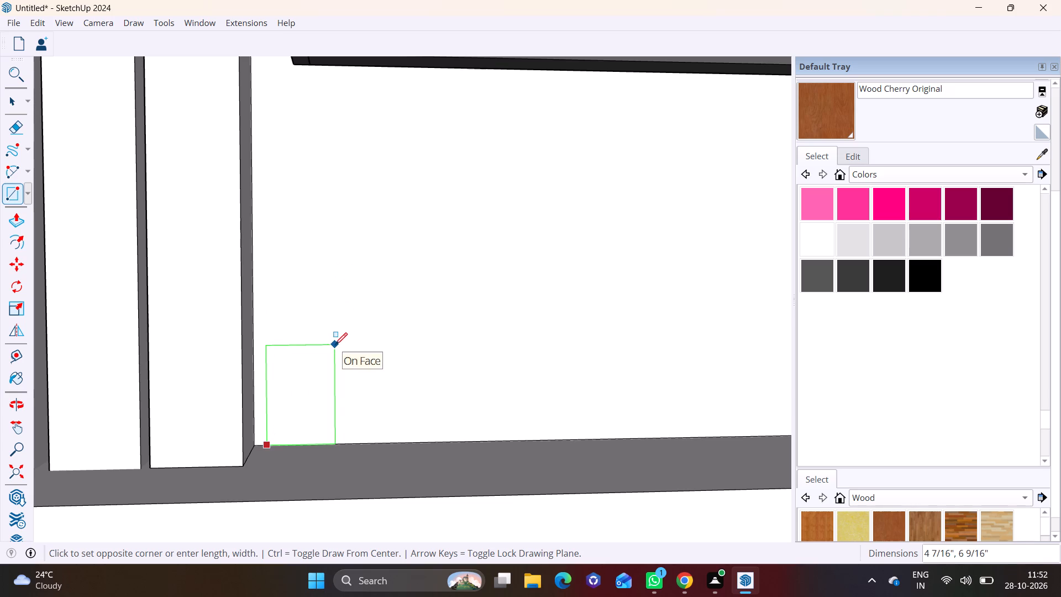
left_click(343, 345)
Push/Pull the rectangle outward until it is flush with the front of the neighbouring vertical slats.
middle_click_drag(377, 417, 233, 467)
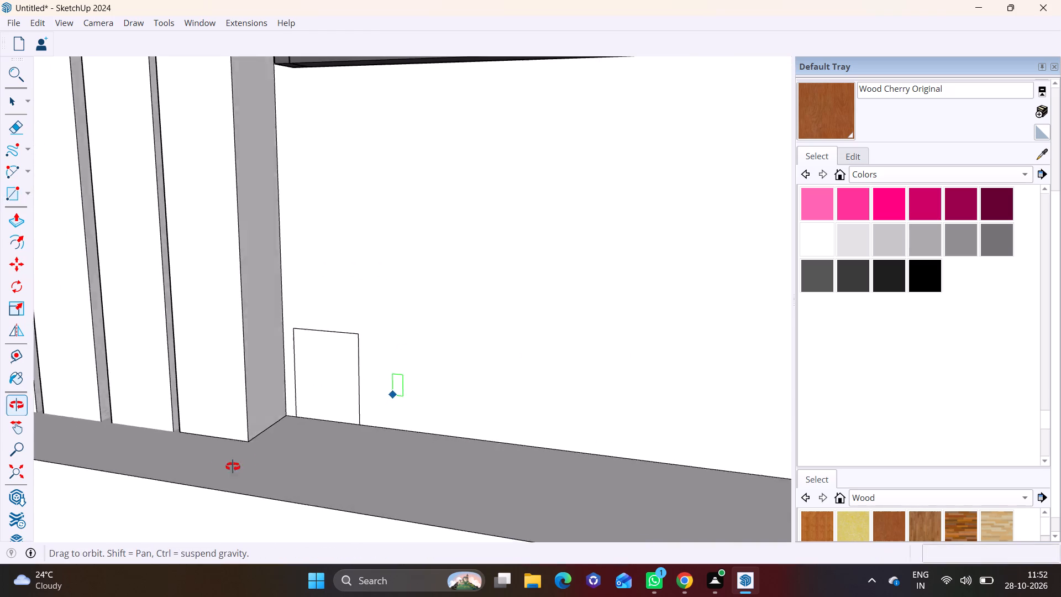
middle_click_drag(233, 467, 228, 467)
key("space")
left_click(331, 376)
left_click(24, 222)
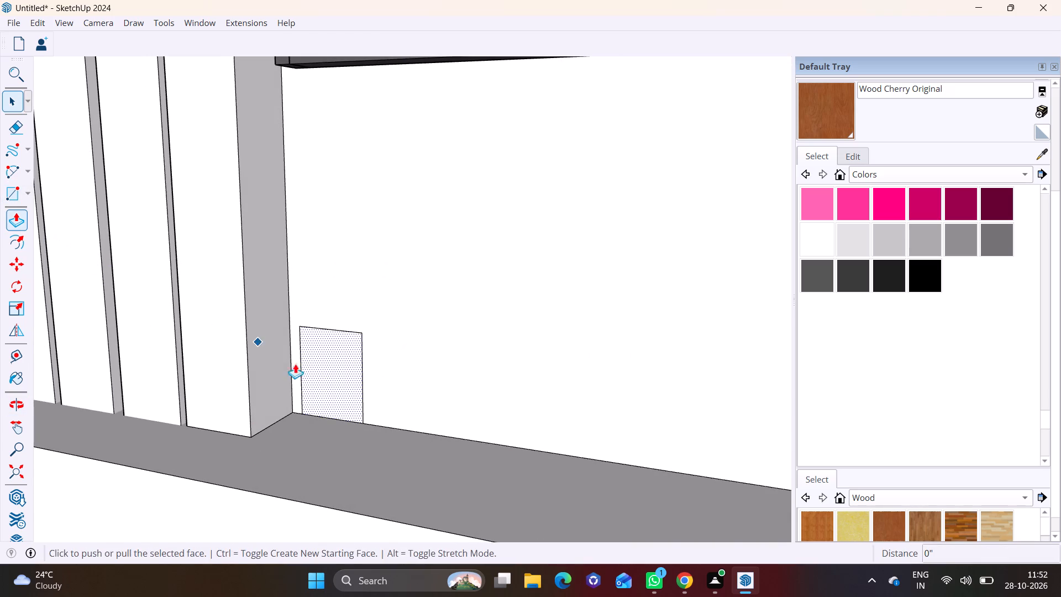
left_click(321, 368)
left_click(240, 271)
Push/Pull the block's top face up about 1' 5 1/16" to the underside of the window frame.
key("space")
left_click(316, 336)
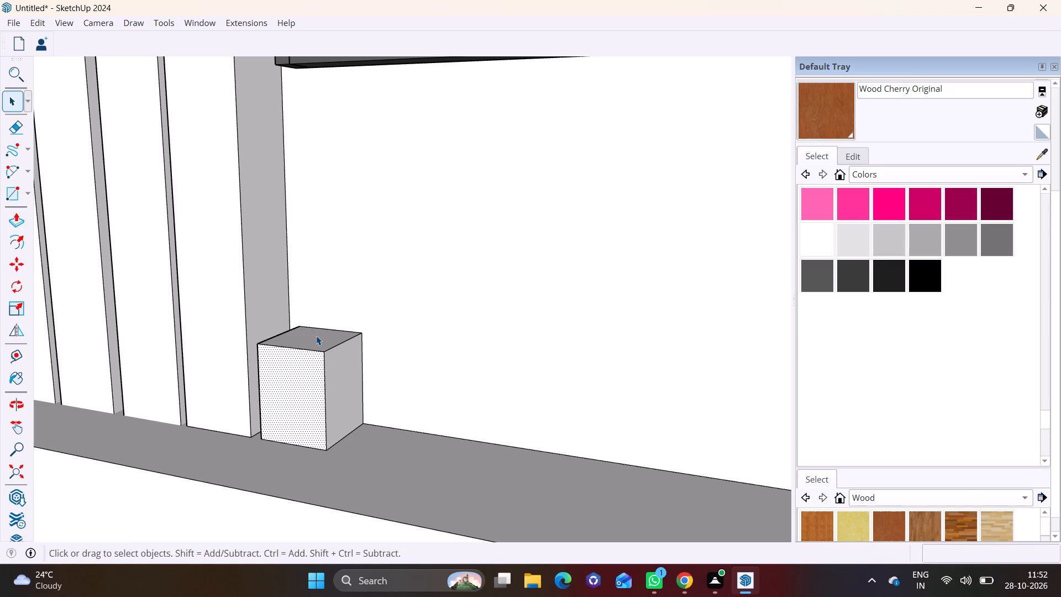
left_click(17, 217)
left_click(305, 330)
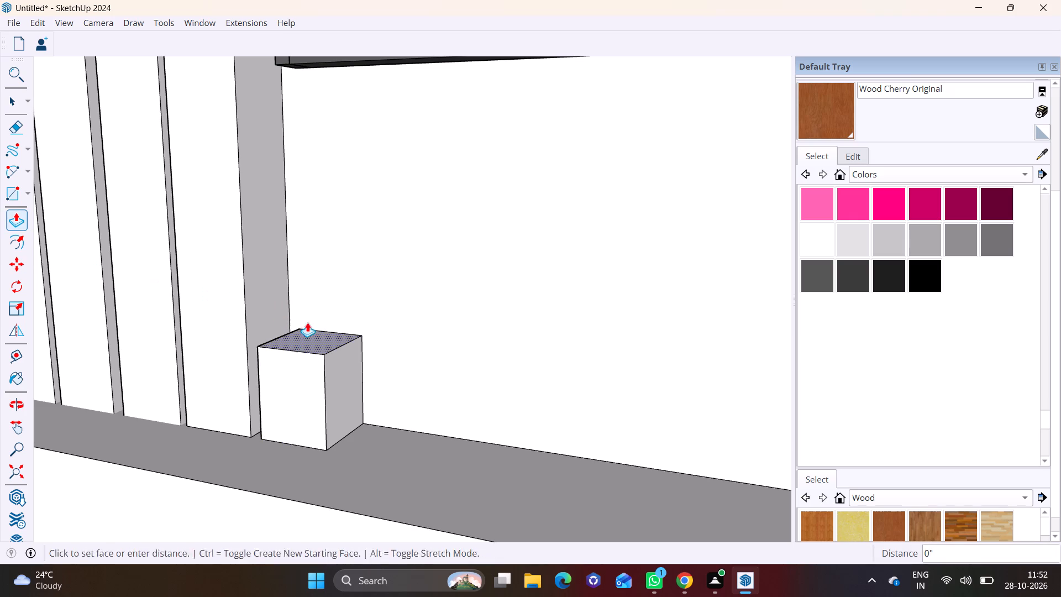
left_click(317, 351)
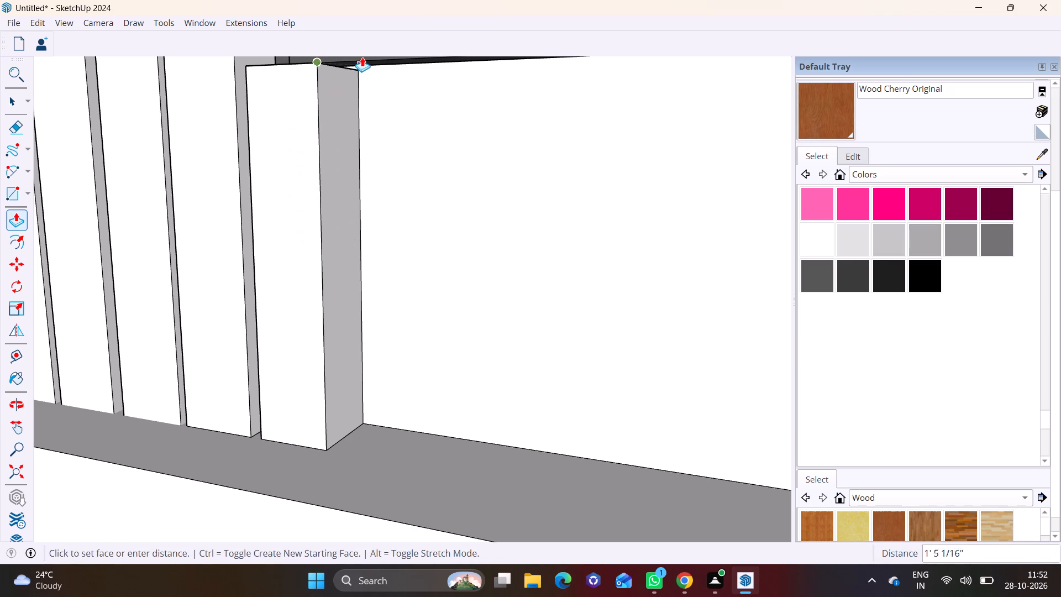
left_click(361, 67)
Select the block's front, side and top faces and copy it twice along the base ledge, the first copy offset about 5 5/8".
middle_click_drag(376, 174, 404, 302, "shift")
middle_click_drag(389, 323, 393, 348)
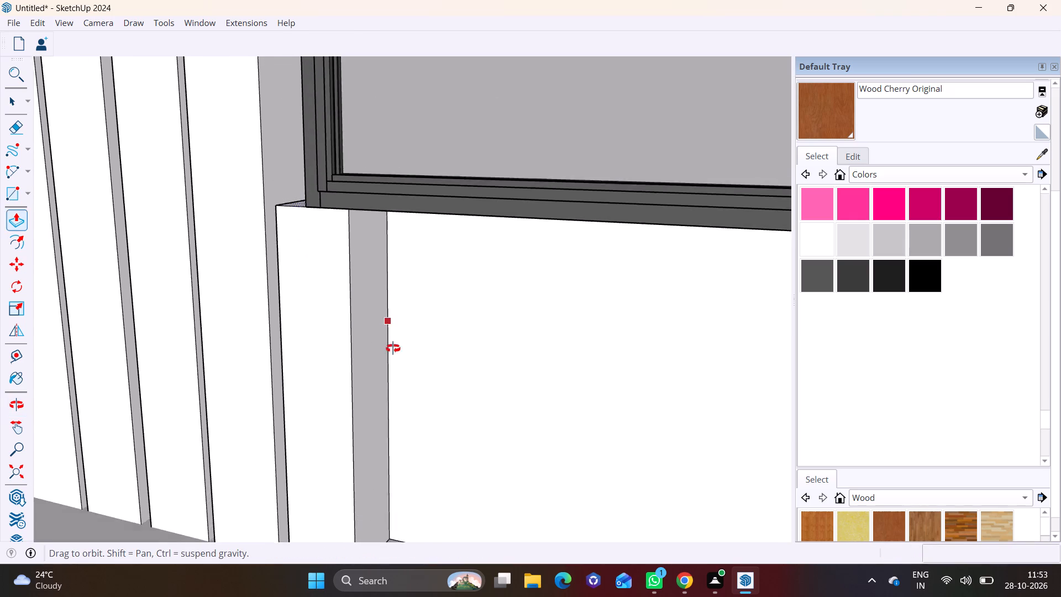
middle_click_drag(393, 348, 502, 260)
scroll(430, 336, "down", 3)
key("space")
double_click(392, 374)
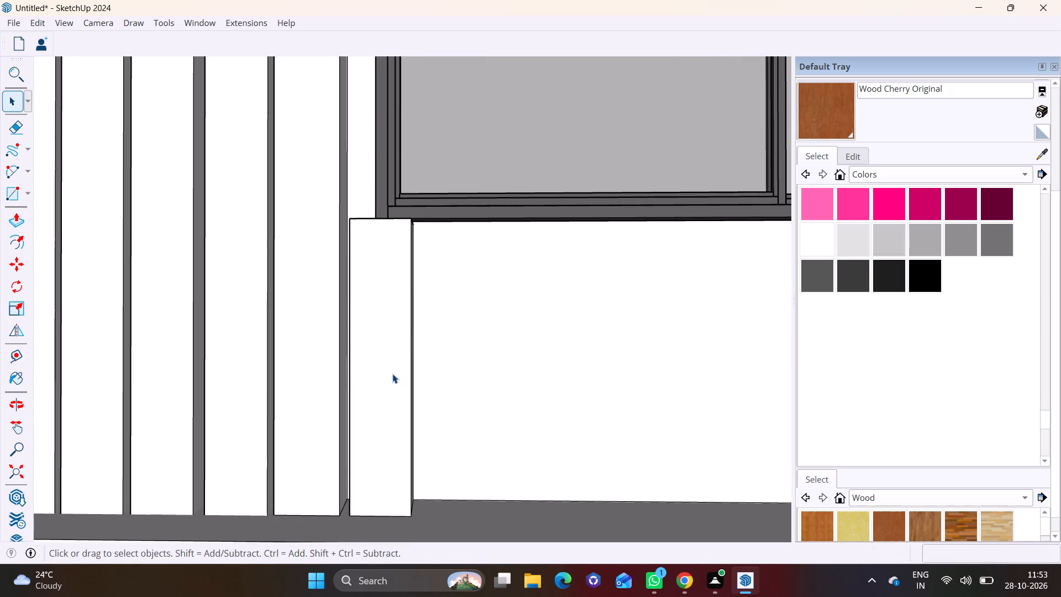
middle_click_drag(423, 380, 285, 392)
double_click(398, 401, "ctrl")
middle_click_drag(385, 385, 621, 395)
scroll(455, 396, "up", 5)
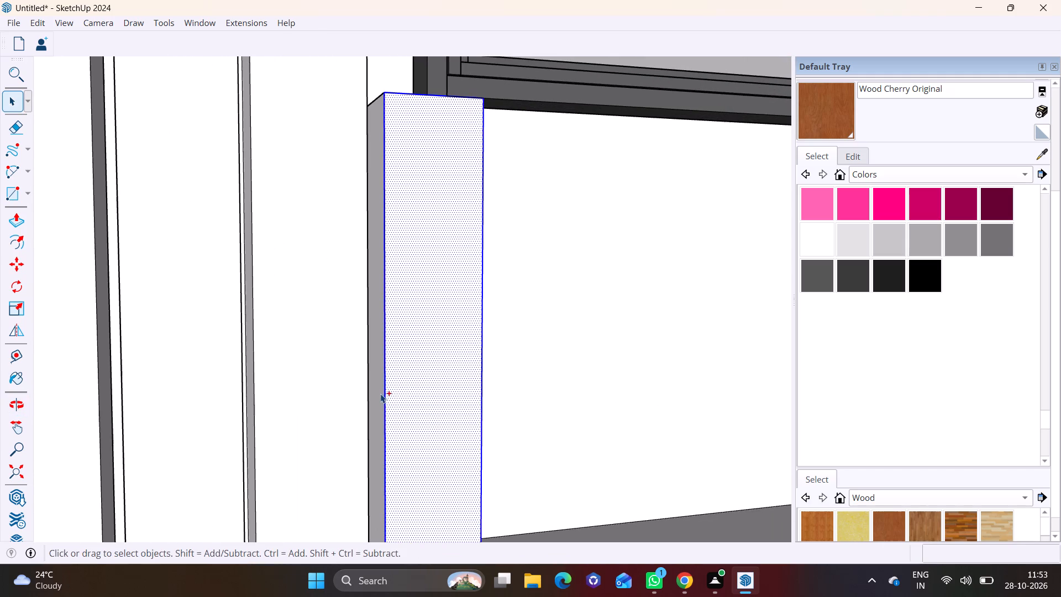
double_click(380, 394, "ctrl")
scroll(397, 321, "down", 6)
middle_click_drag(413, 328, 346, 430)
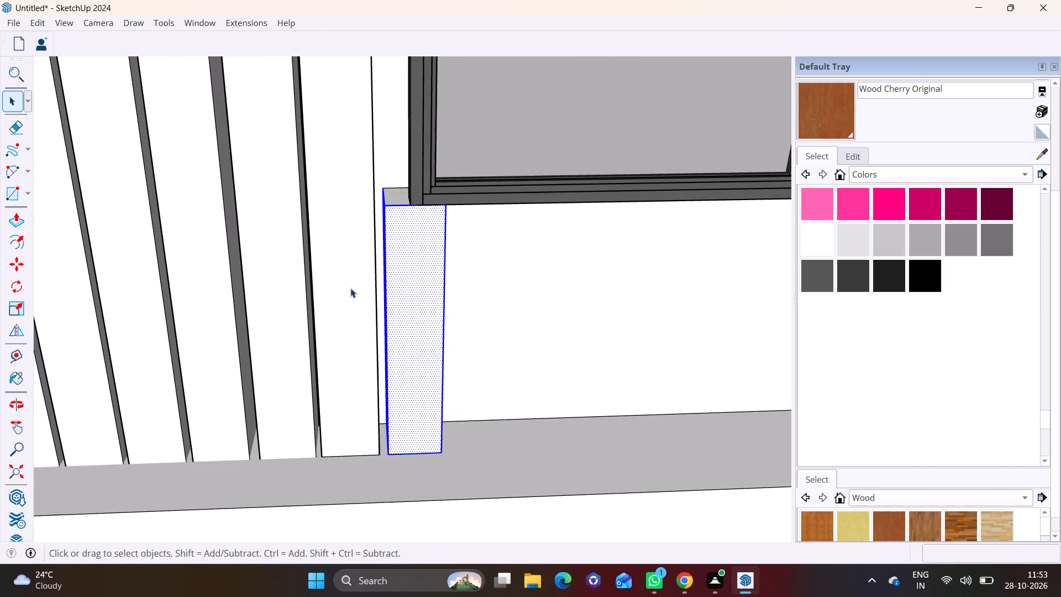
double_click(395, 200, "ctrl")
scroll(397, 261, "down", 3)
middle_click_drag(430, 319, 426, 223)
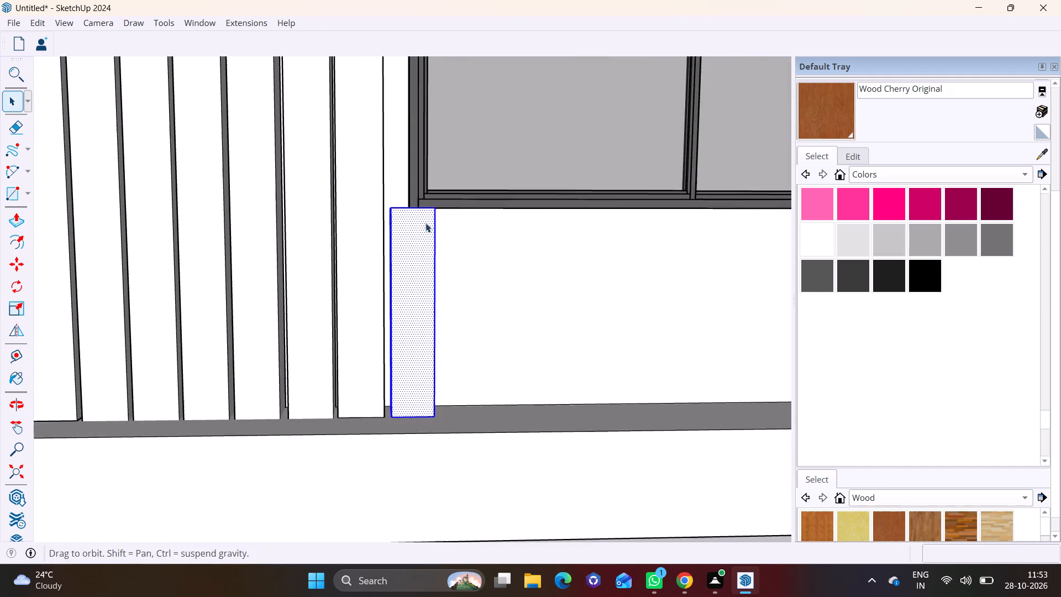
scroll(426, 297, "down", 2)
middle_click_drag(424, 308, 327, 308, "shift")
key("m")
scroll(364, 394, "up", 4)
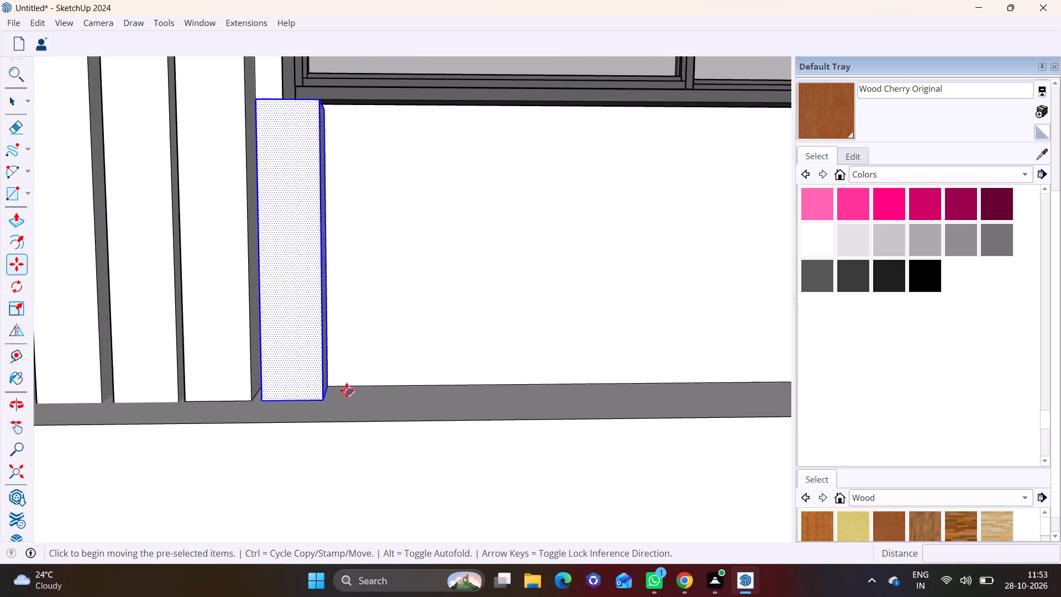
scroll(346, 390, "up", 3)
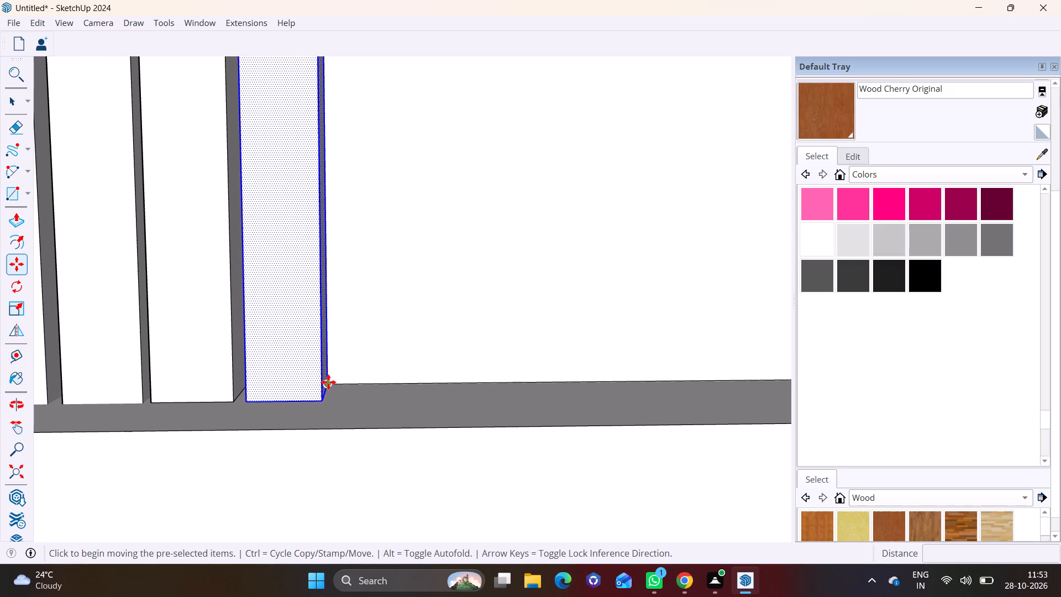
left_click(328, 382)
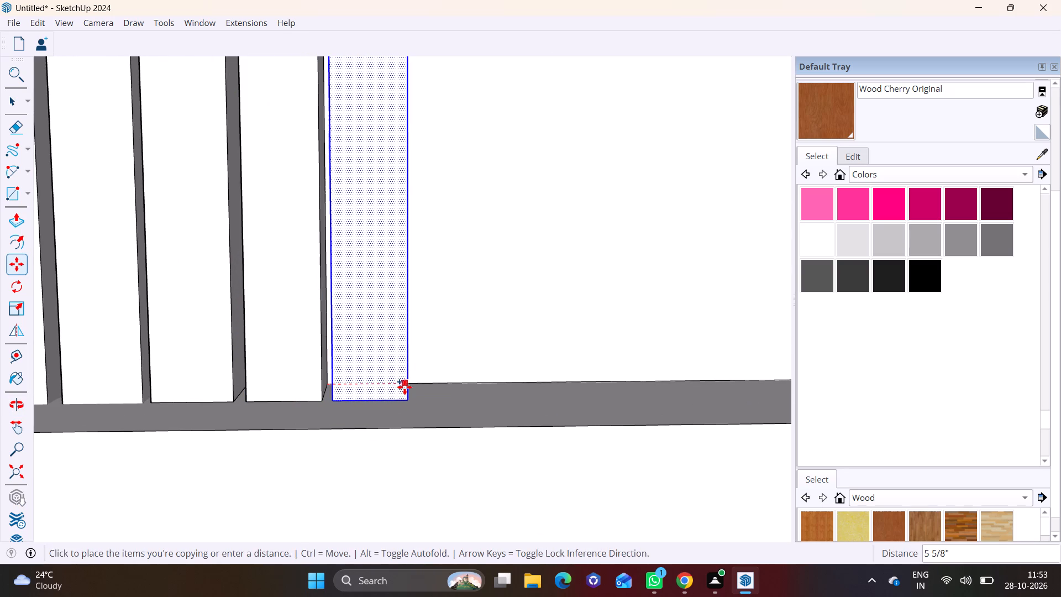
left_click(405, 387)
left_click(406, 397)
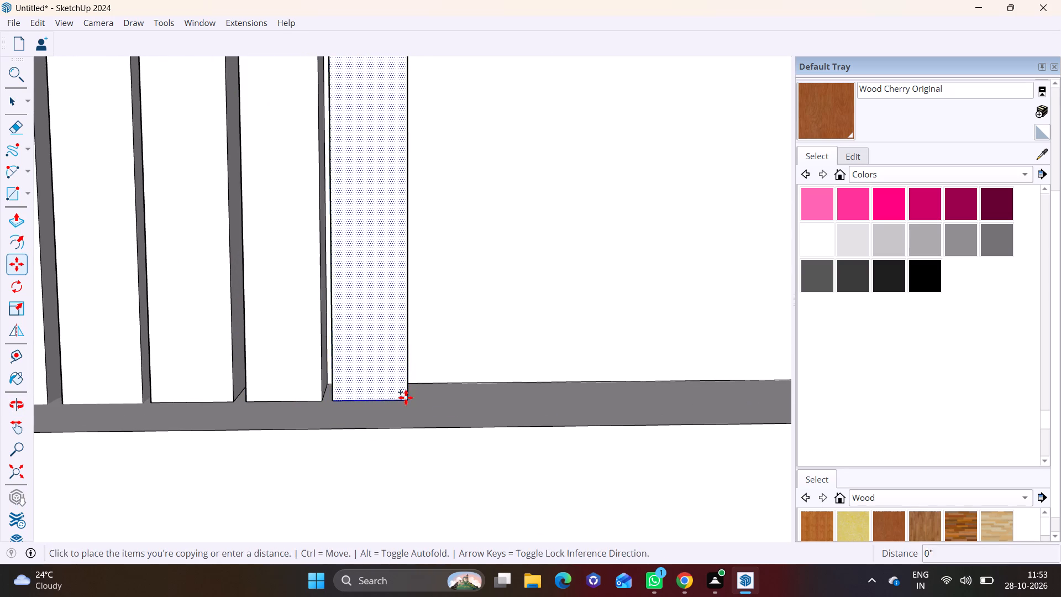
left_click(491, 405)
Add four more block copies along the base ledge, spacing the first three about 5 3/4", 5 5/8" and 5 3/8" apart.
scroll(429, 362, "down", 7)
middle_click_drag(420, 363, 249, 357, "shift")
middle_click_drag(295, 366, 190, 374)
scroll(210, 368, "up", 2)
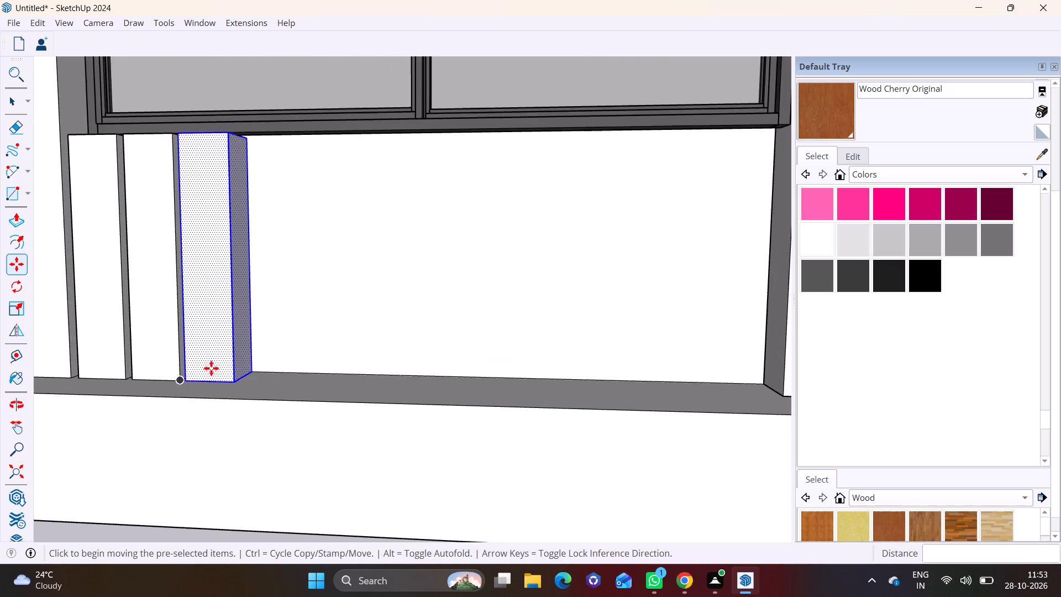
scroll(211, 368, "up", 3)
left_click(239, 384)
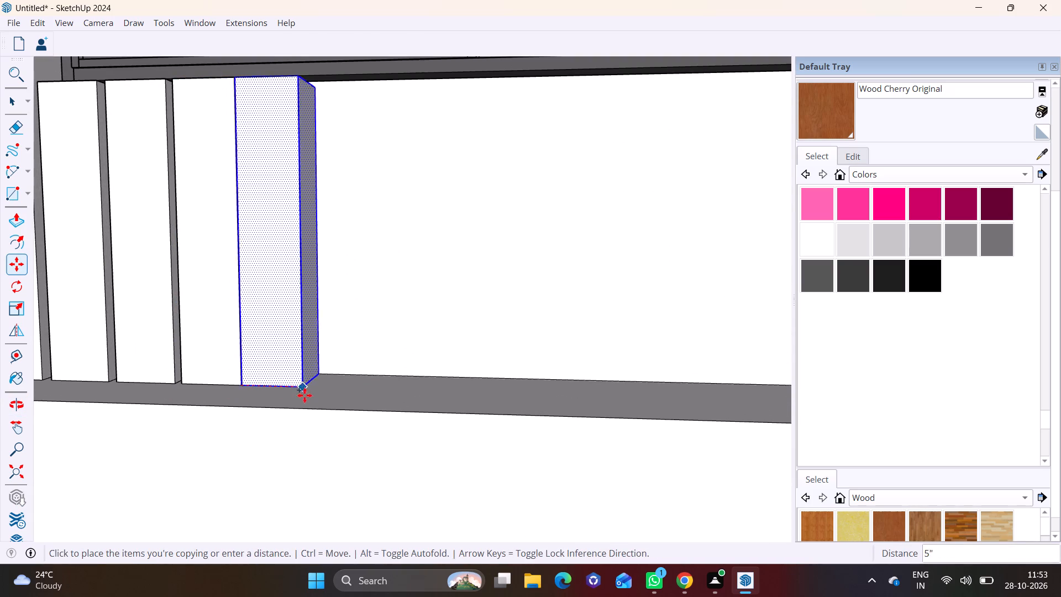
left_click(312, 391)
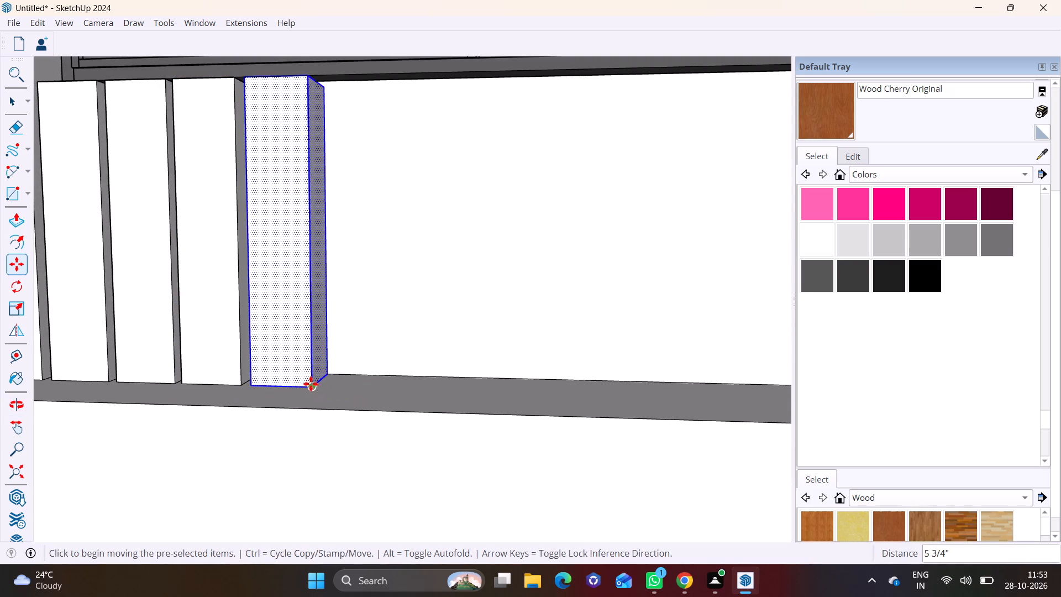
left_click(311, 384)
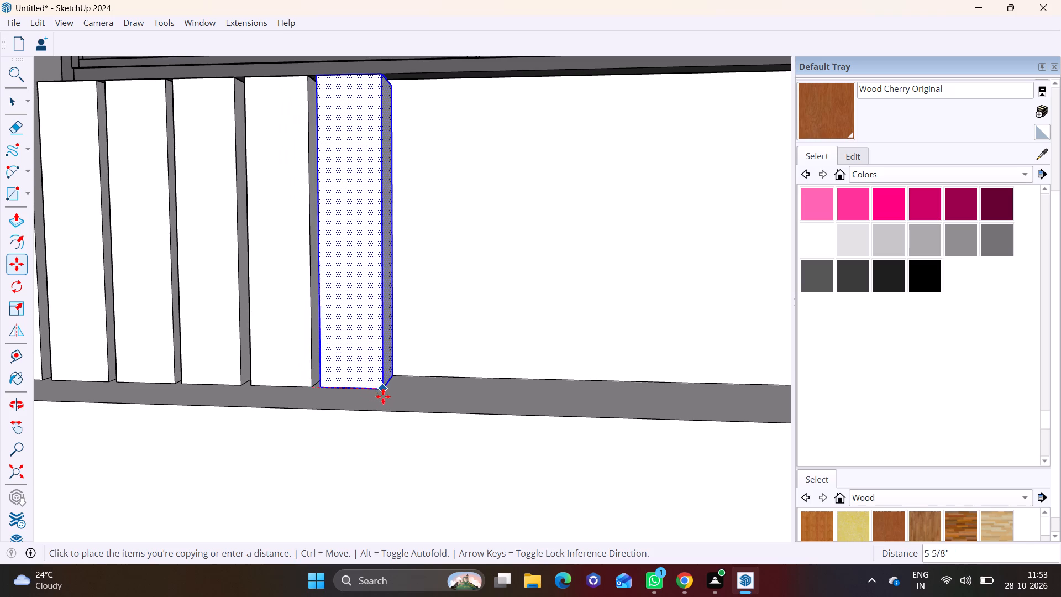
left_click(383, 396)
left_click(381, 387)
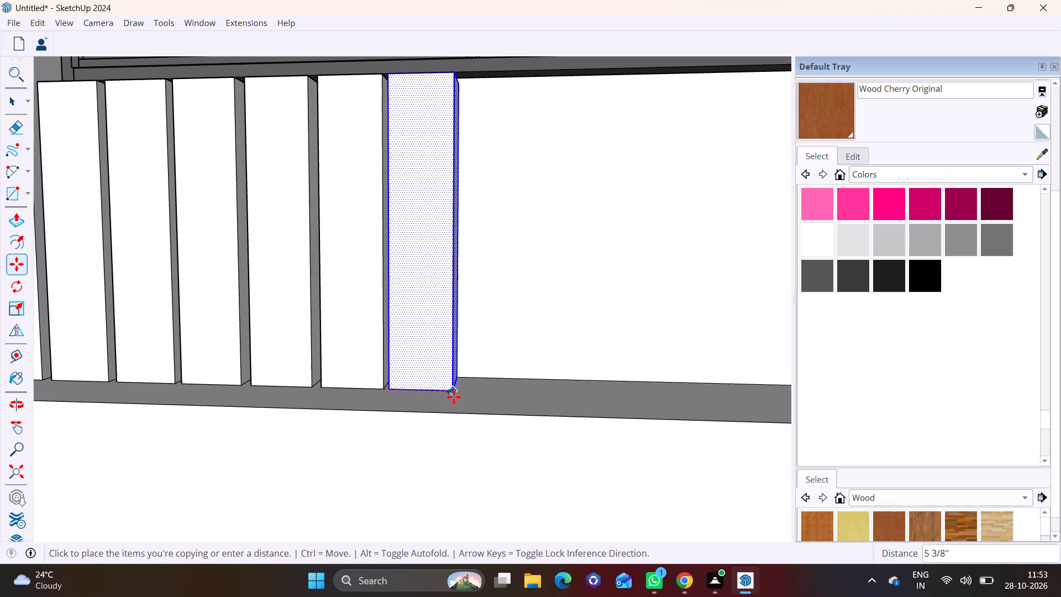
left_click(456, 397)
left_click(453, 390)
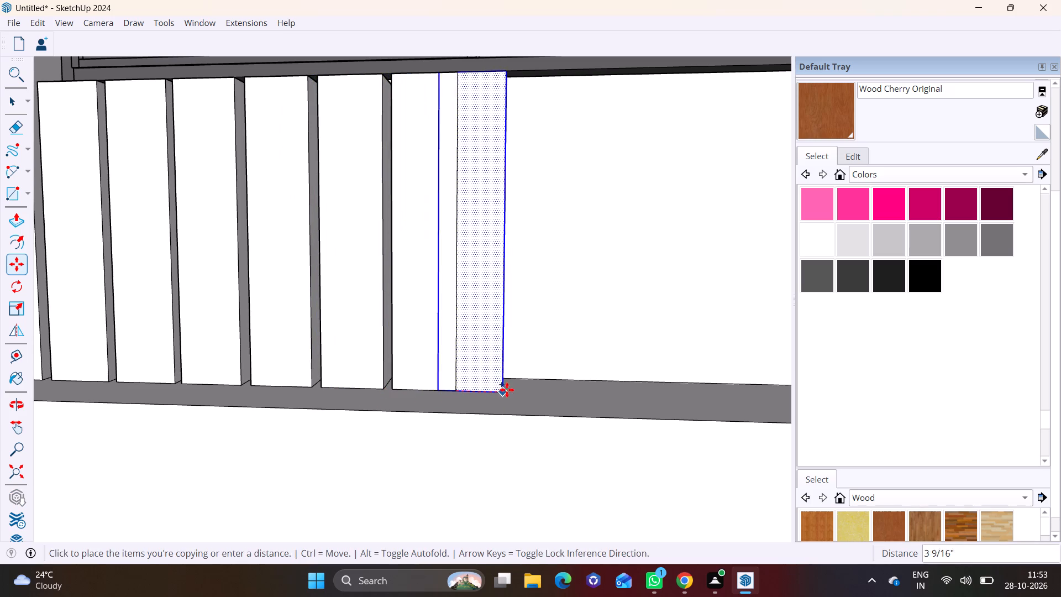
left_click(530, 393)
Place five more block copies up to the recess's right side, the first two offset about 5 15/16" and 5 7/8", and clear the selection.
scroll(491, 358, "down", 3)
middle_click_drag(486, 354, 202, 431, "shift")
left_click(234, 463)
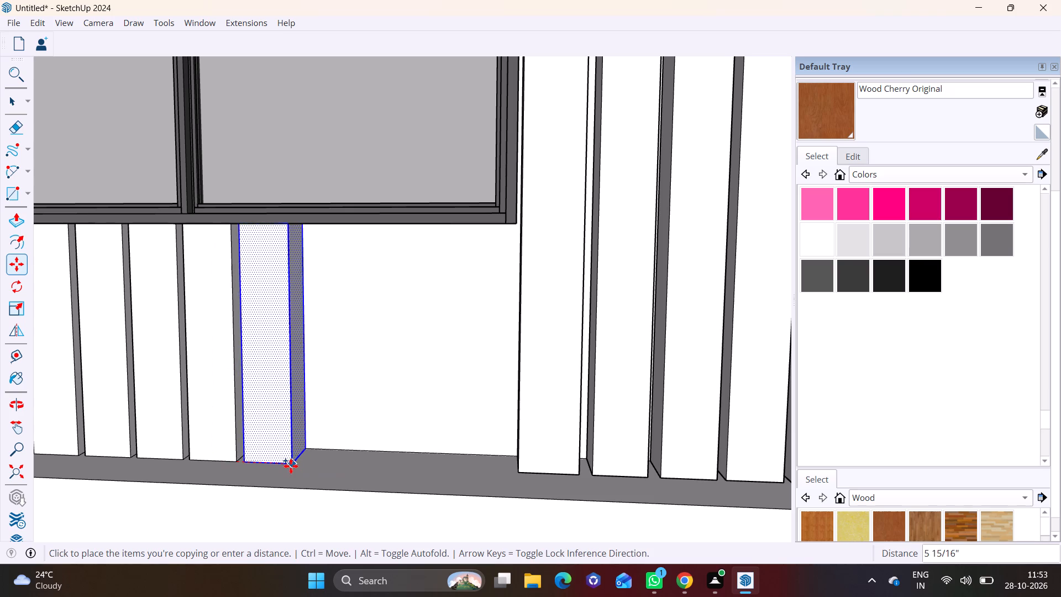
left_click(290, 466)
left_click(290, 462)
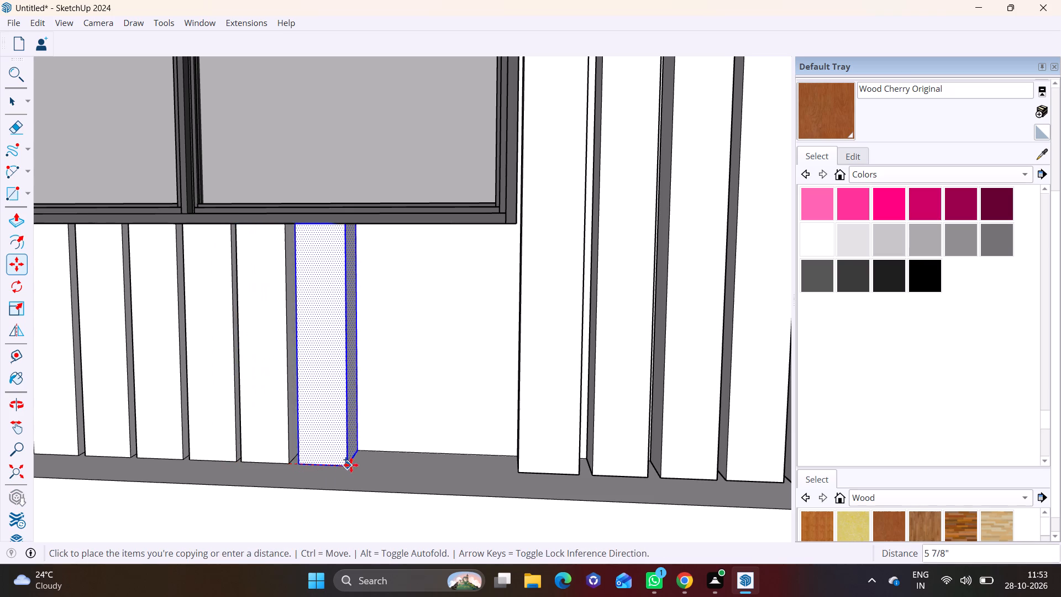
left_click(346, 465)
left_click(342, 464)
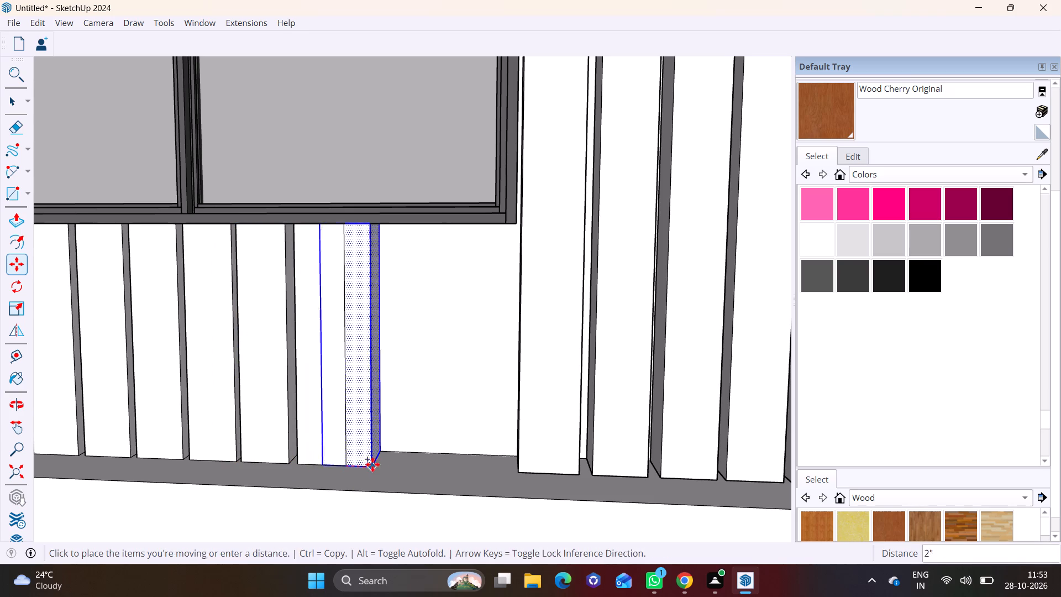
left_click(402, 464)
left_click(404, 465)
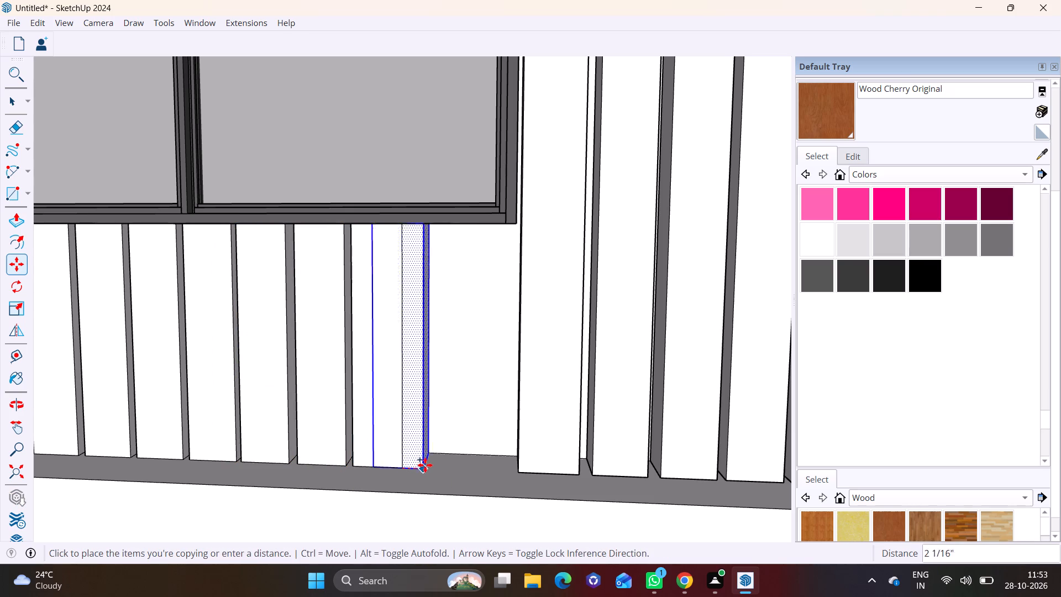
left_click(464, 468)
left_click(460, 472)
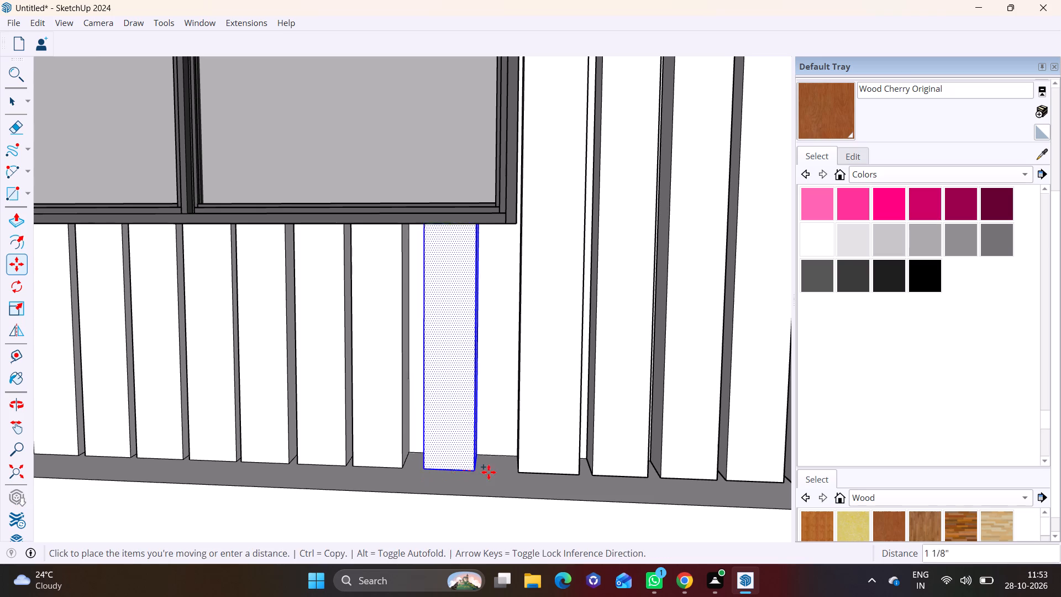
left_click(518, 471)
key("space")
scroll(426, 456, "down", 4)
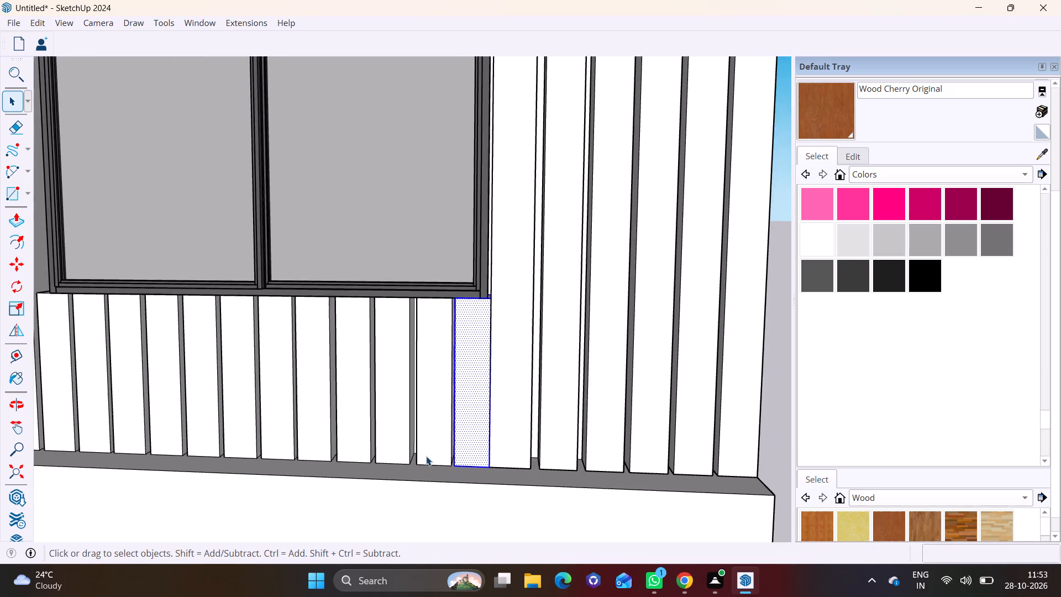
scroll(426, 456, "down", 7)
left_click(758, 478)
Examine the facade's window column and the block rows beneath each window from a wider view.
scroll(466, 418, "down", 4)
middle_click_drag(445, 418, 539, 351)
scroll(288, 332, "down", 6)
middle_click_drag(333, 333, 359, 456, "shift")
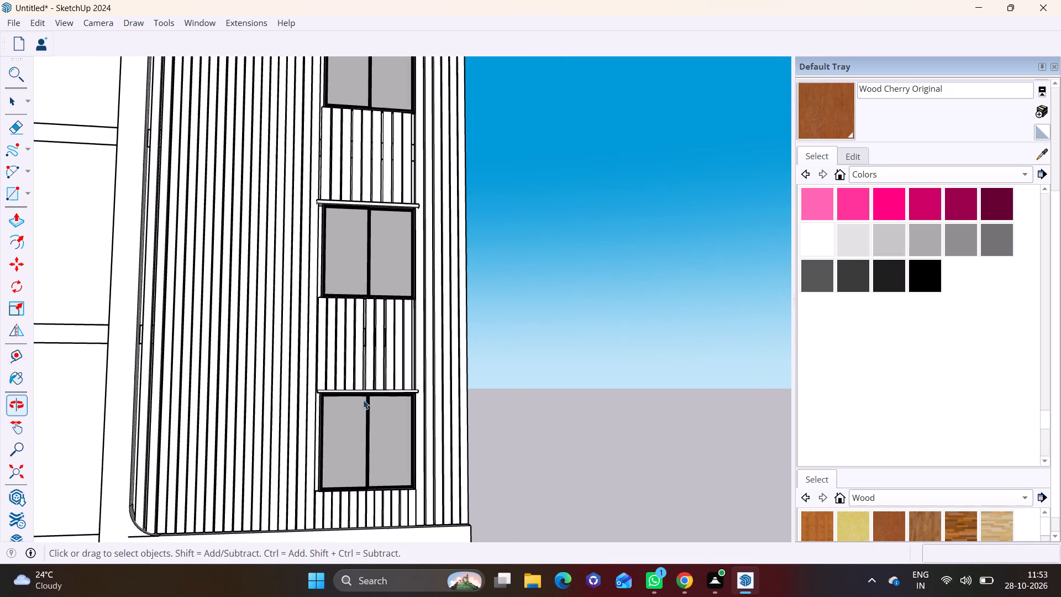
middle_click_drag(364, 389, 232, 460)
left_click(547, 459)
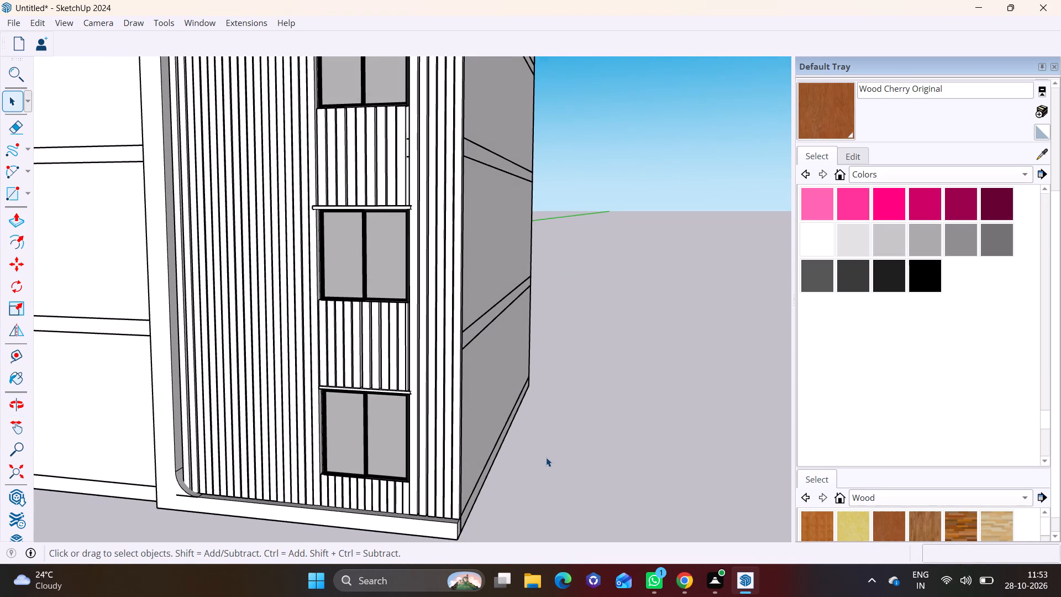
scroll(291, 369, "up", 3)
scroll(291, 369, "down", 7)
middle_click_drag(302, 364, 299, 432, "shift")
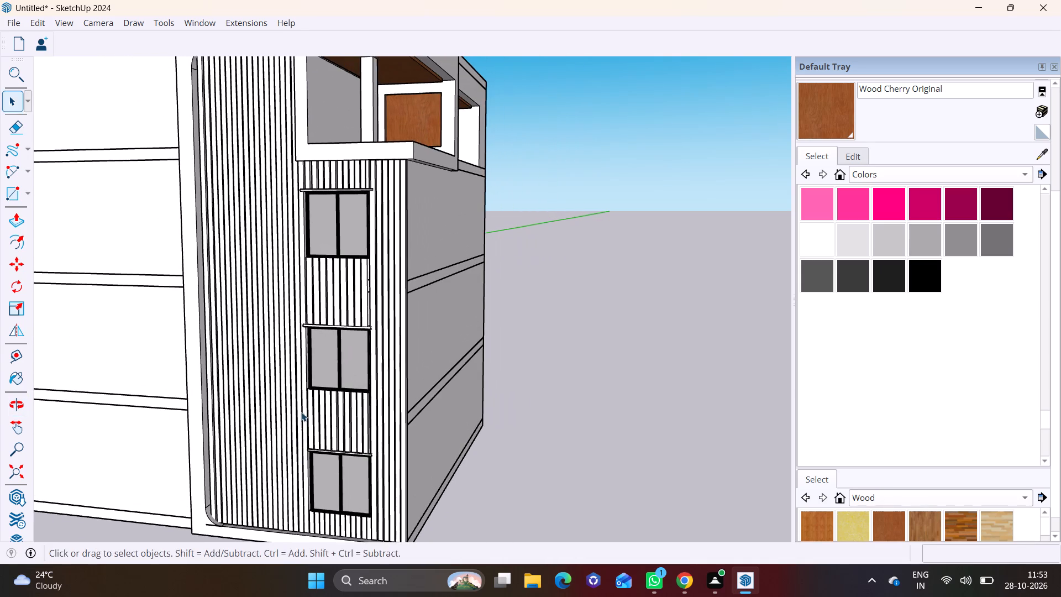
Push/Pull the top face of the projecting ledge above the uppermost window upward by about 2 5/16".
middle_click_drag(302, 410, 262, 385)
scroll(303, 231, "up", 5)
middle_click_drag(346, 270, 348, 343)
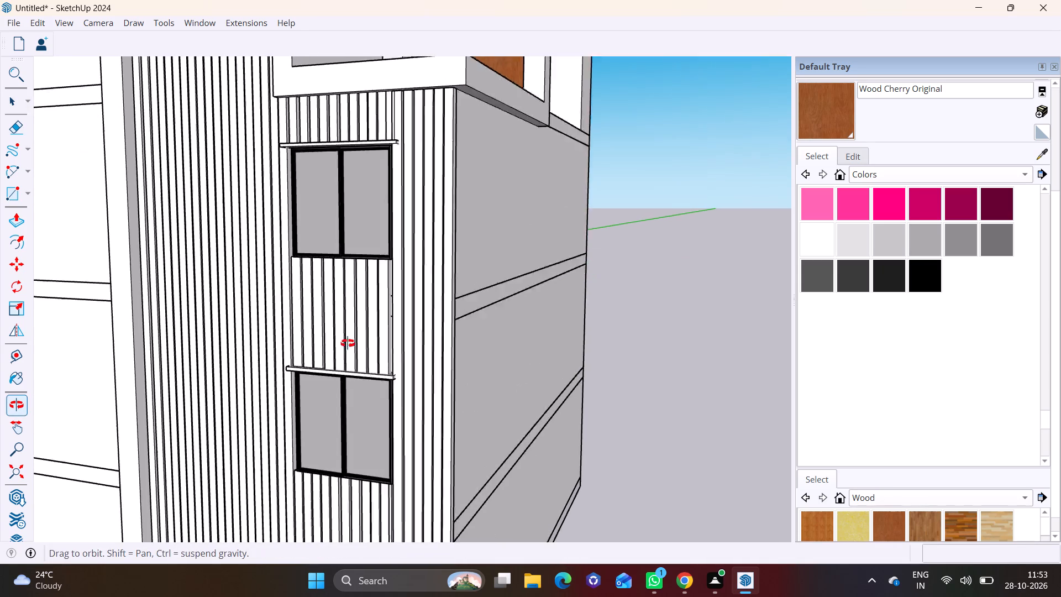
middle_click_drag(348, 343, 350, 367)
scroll(366, 224, "up", 6)
middle_click_drag(391, 176, 375, 286, "shift")
middle_click_drag(366, 216, 341, 286)
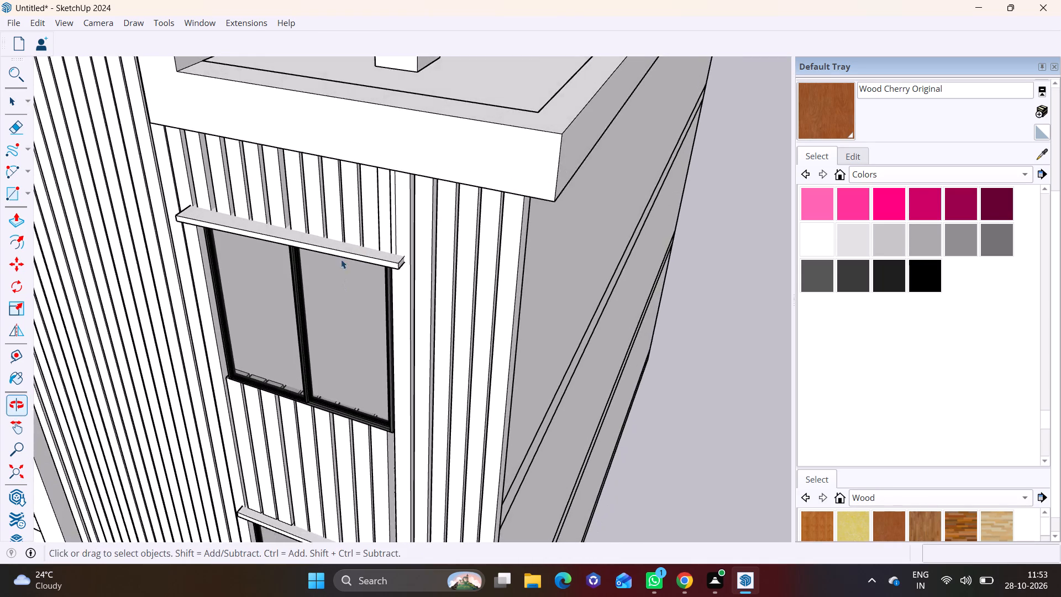
scroll(341, 248, "up", 3)
left_click(340, 243)
left_click(15, 228)
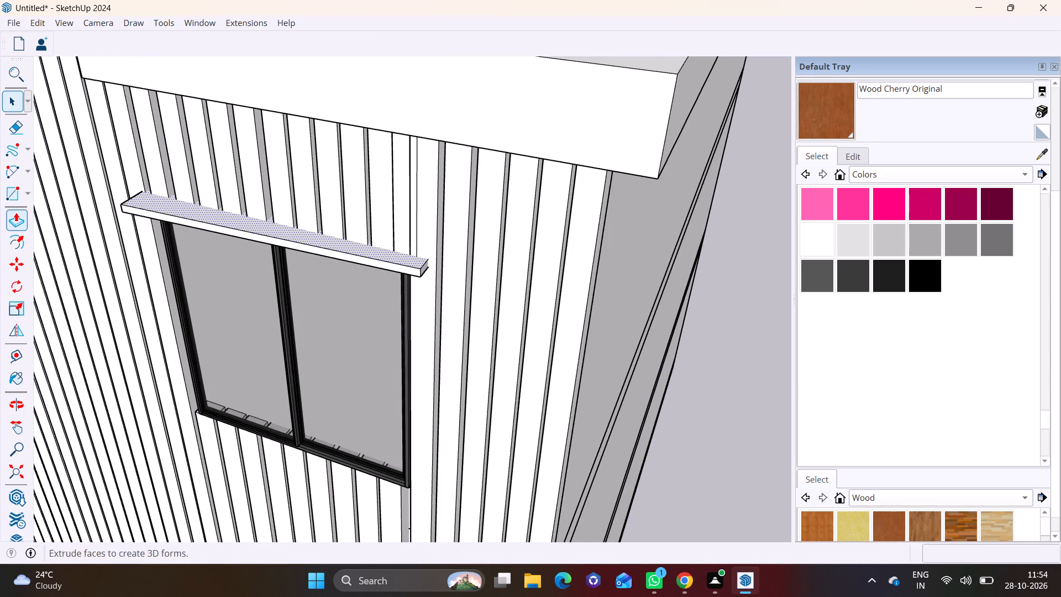
left_click(237, 223)
left_click(244, 213)
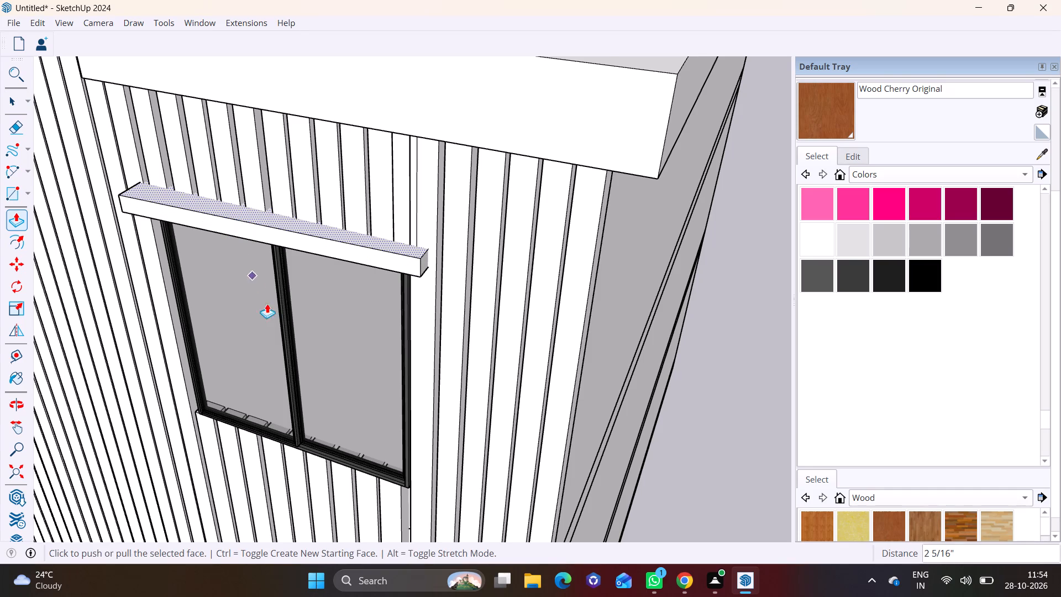
Push/Pull the top face of the projecting ledge above the middle window upward by about 1 1/4".
scroll(275, 337, "down", 5)
middle_click_drag(310, 394, 322, 199, "shift")
scroll(323, 345, "up", 7)
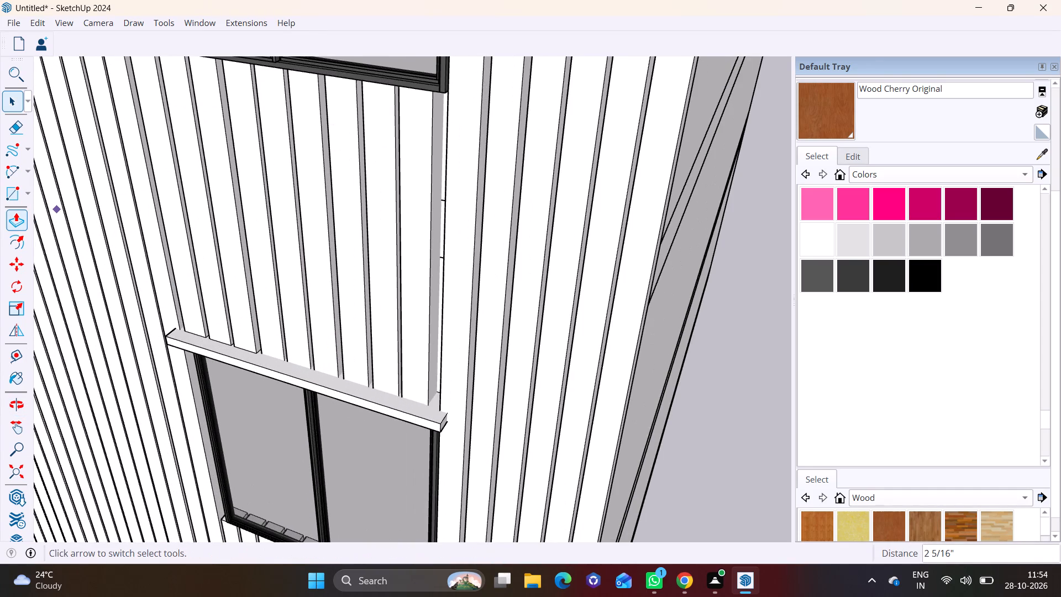
left_click(15, 97)
left_click(276, 366)
middle_click_drag(276, 360, 269, 269)
scroll(270, 355, "up", 3)
middle_click_drag(277, 357, 228, 405)
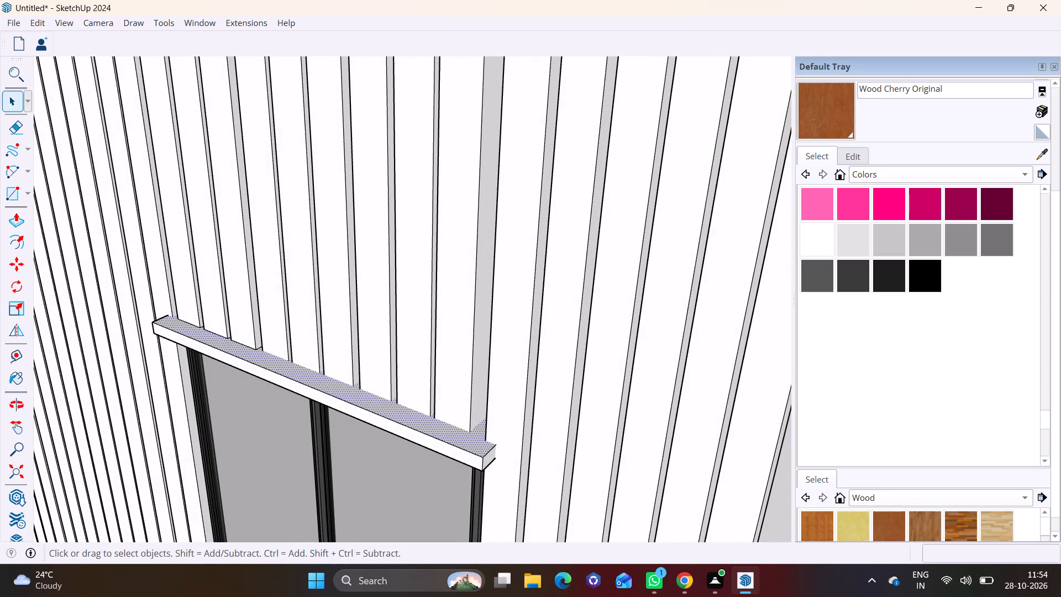
left_click(23, 213)
left_click(315, 382)
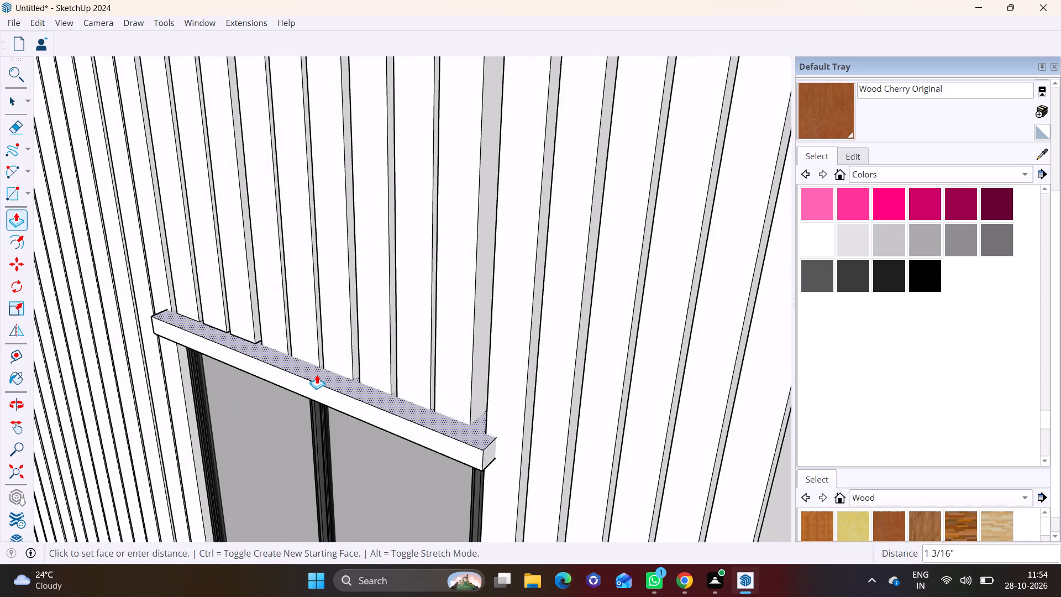
left_click(307, 376)
Push/Pull the top face of the ledge above the lowest window upward by about 2 13/16" and clear the selection.
scroll(283, 414, "down", 6)
middle_click_drag(300, 455, 332, 327)
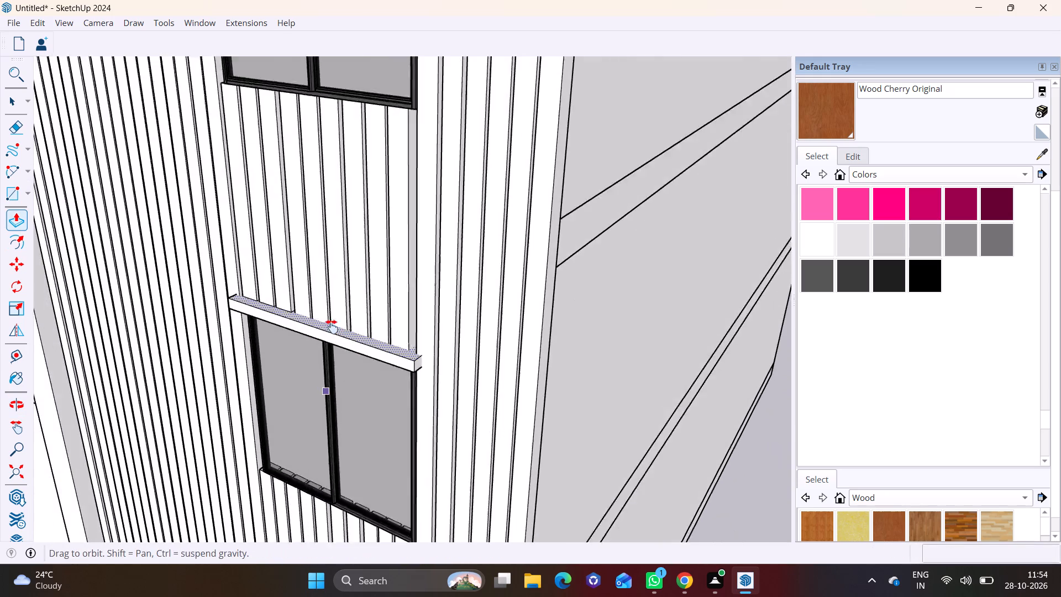
middle_click_drag(332, 327, 332, 260)
middle_click_drag(372, 455, 437, 226, "shift")
scroll(381, 369, "up", 6)
middle_click_drag(388, 343, 159, 395, "shift")
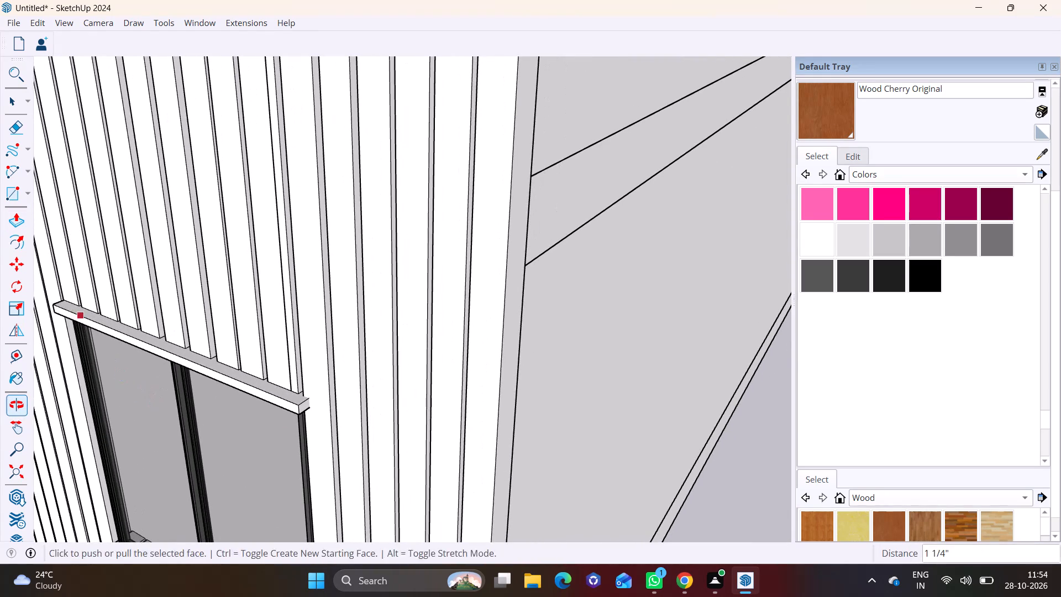
left_click(11, 104)
left_click(259, 381)
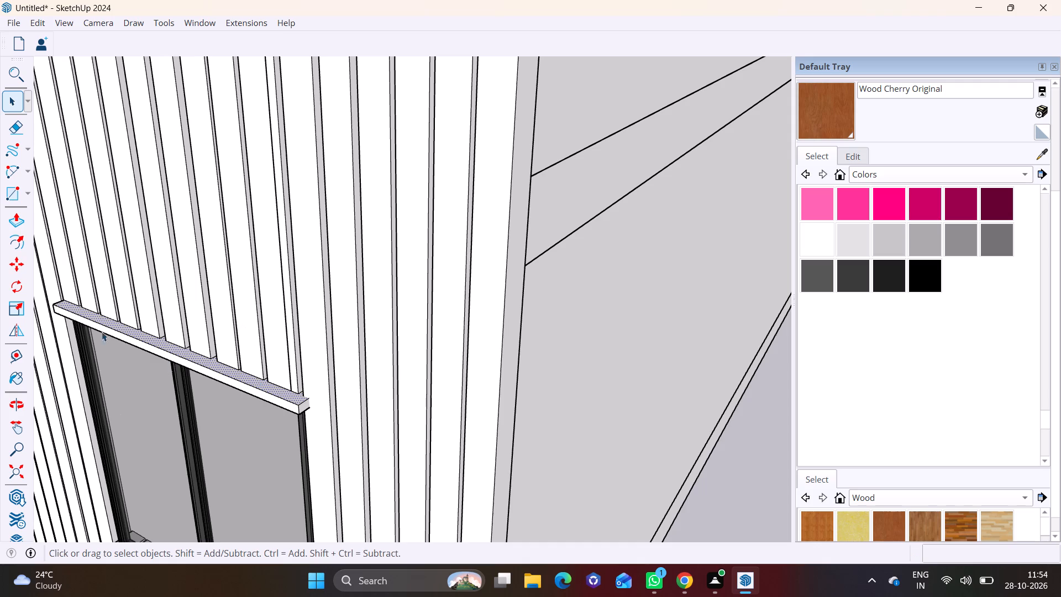
left_click(15, 219)
left_click(233, 368)
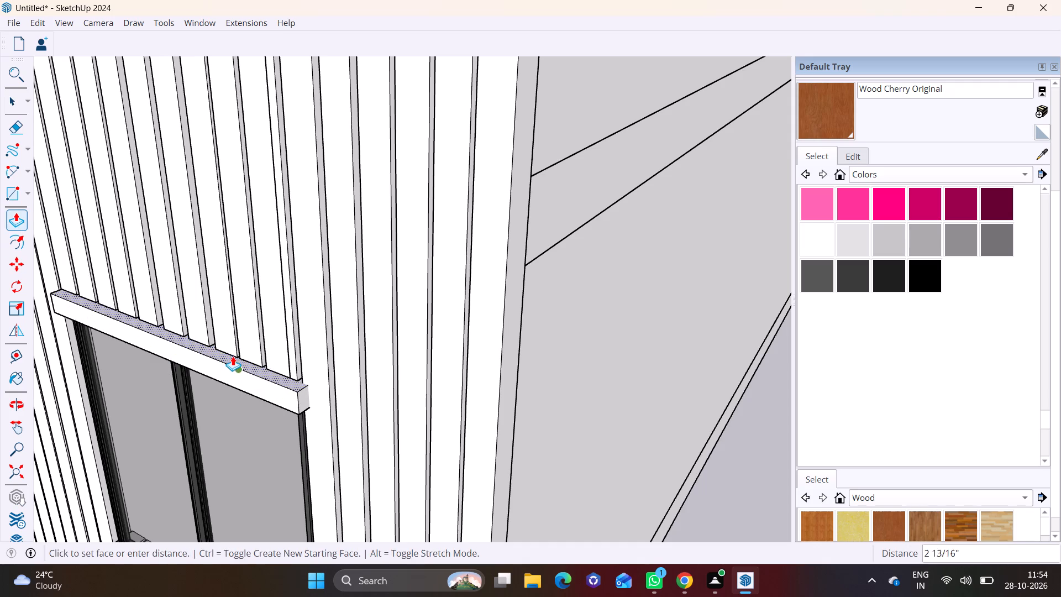
left_click(233, 355)
key("space")
scroll(290, 402, "down", 7)
middle_click_drag(297, 405, 391, 260)
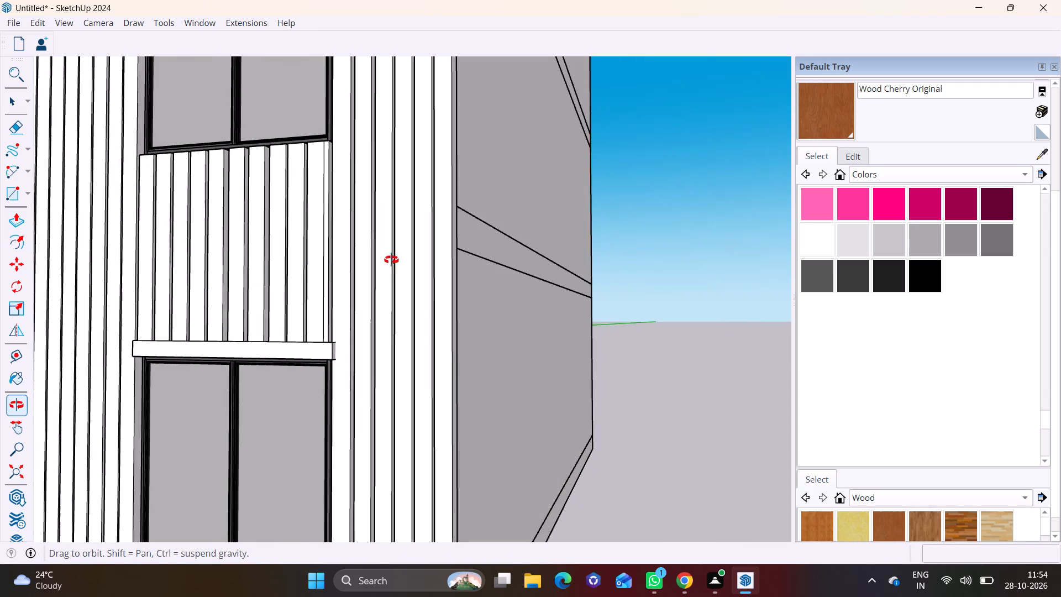
middle_click_drag(391, 260, 392, 260)
left_click(695, 489)
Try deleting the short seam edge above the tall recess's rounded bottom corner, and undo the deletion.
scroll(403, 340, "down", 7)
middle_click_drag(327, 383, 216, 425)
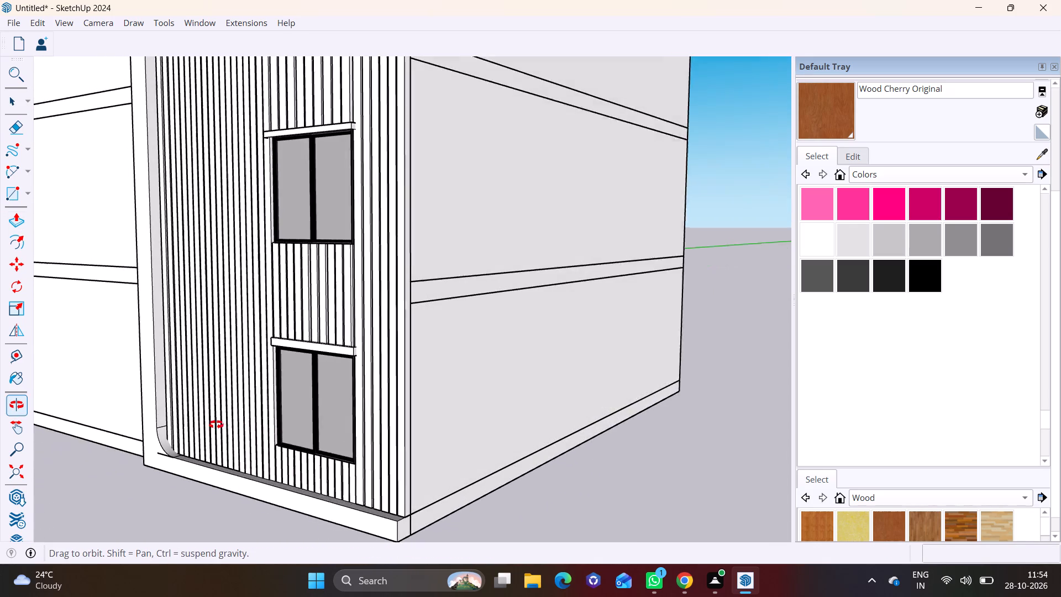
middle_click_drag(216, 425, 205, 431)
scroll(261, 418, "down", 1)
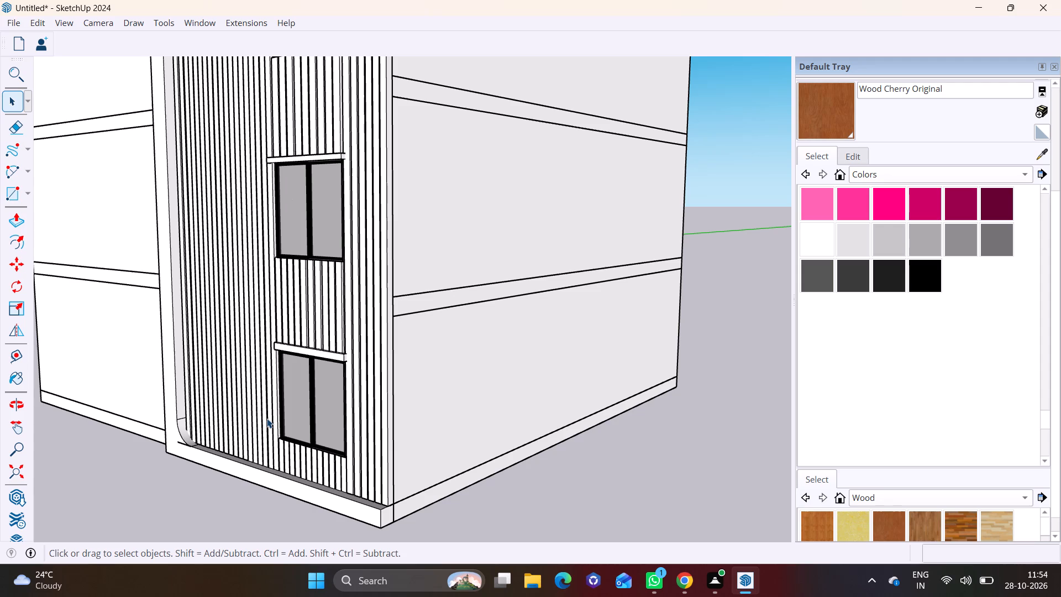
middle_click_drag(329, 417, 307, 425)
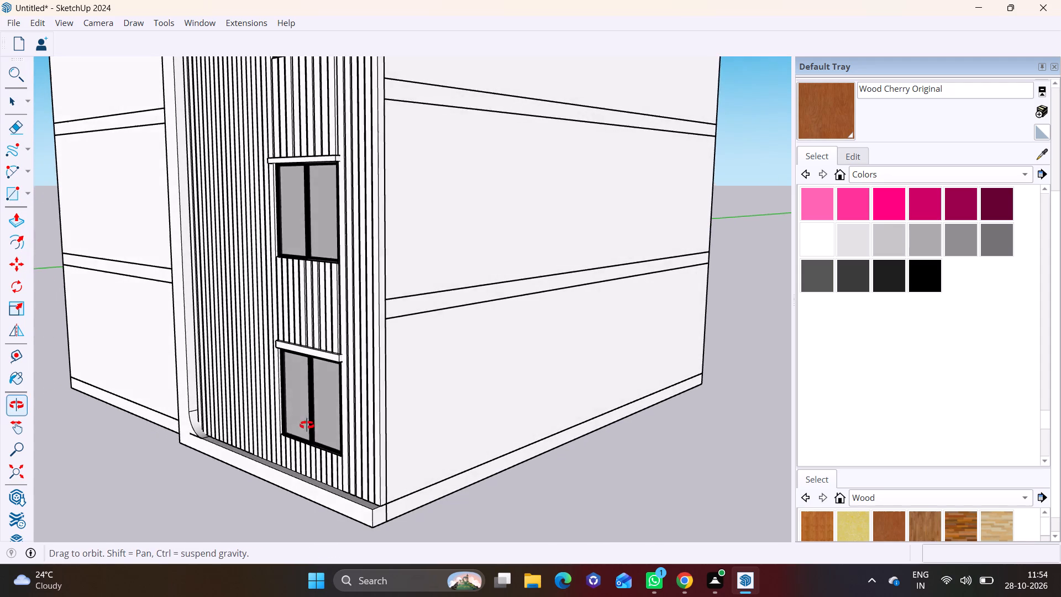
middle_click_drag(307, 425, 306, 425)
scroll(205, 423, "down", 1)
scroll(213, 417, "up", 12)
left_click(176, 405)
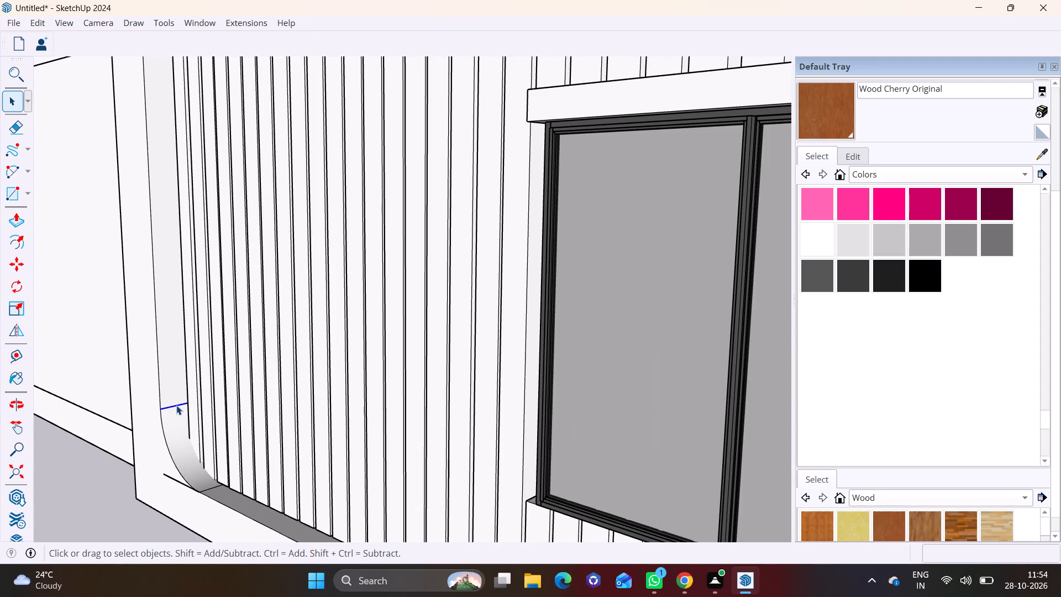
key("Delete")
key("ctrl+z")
Delete the stray line on the wall frame extending outward from the recess's rounded bottom corner.
left_click(171, 481)
left_click(170, 480)
key("Delete")
Examine the slatted facade, the window column and the top-floor corner balcony from several wider angles.
scroll(204, 470, "down", 7)
middle_click_drag(211, 334, 280, 579)
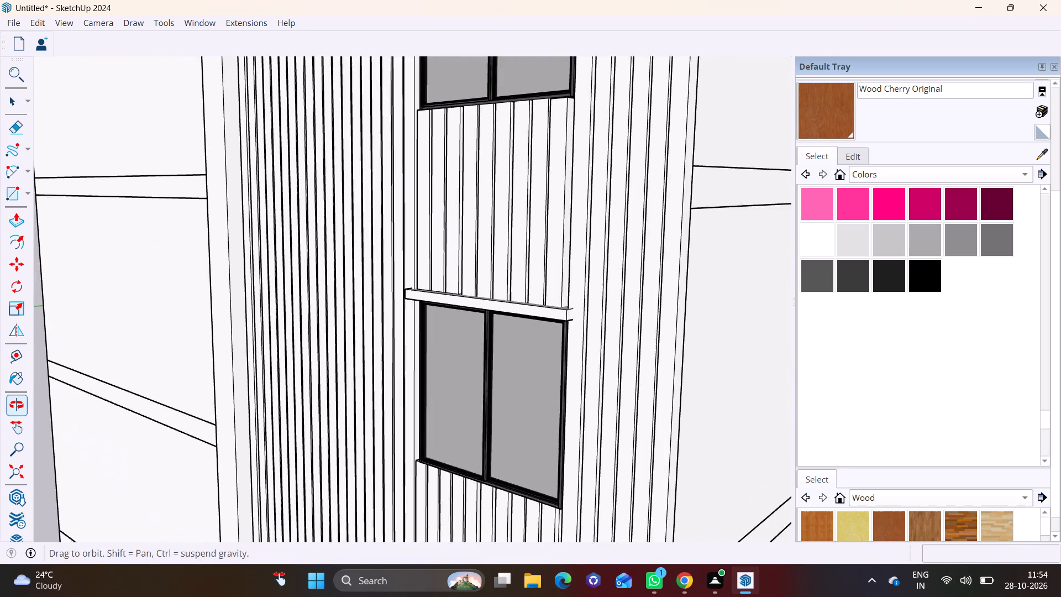
middle_click_drag(280, 579, 280, 574)
scroll(282, 420, "down", 12)
middle_click_drag(308, 439, 313, 426)
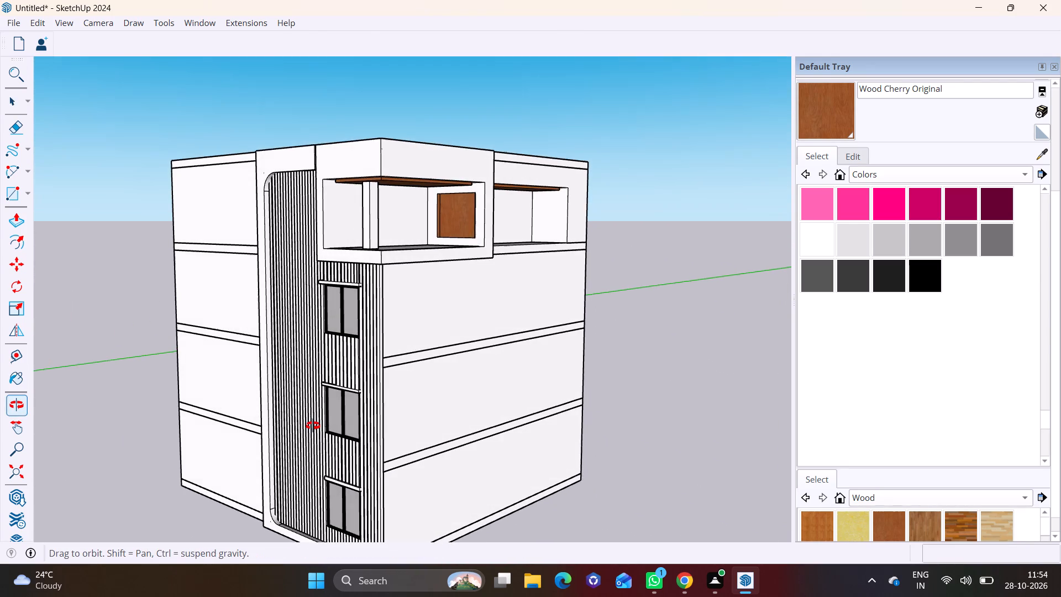
middle_click_drag(313, 426, 541, 447)
scroll(398, 441, "down", 1)
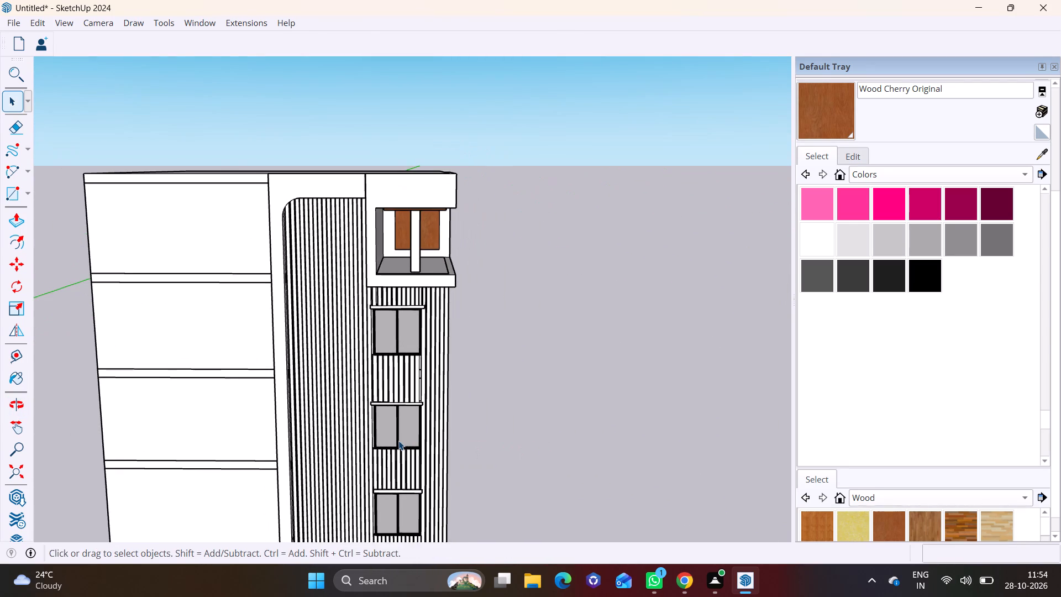
scroll(398, 441, "down", 2)
scroll(344, 353, "up", 2)
middle_click_drag(348, 360, 329, 318, "shift")
scroll(339, 359, "up", 1, "shift")
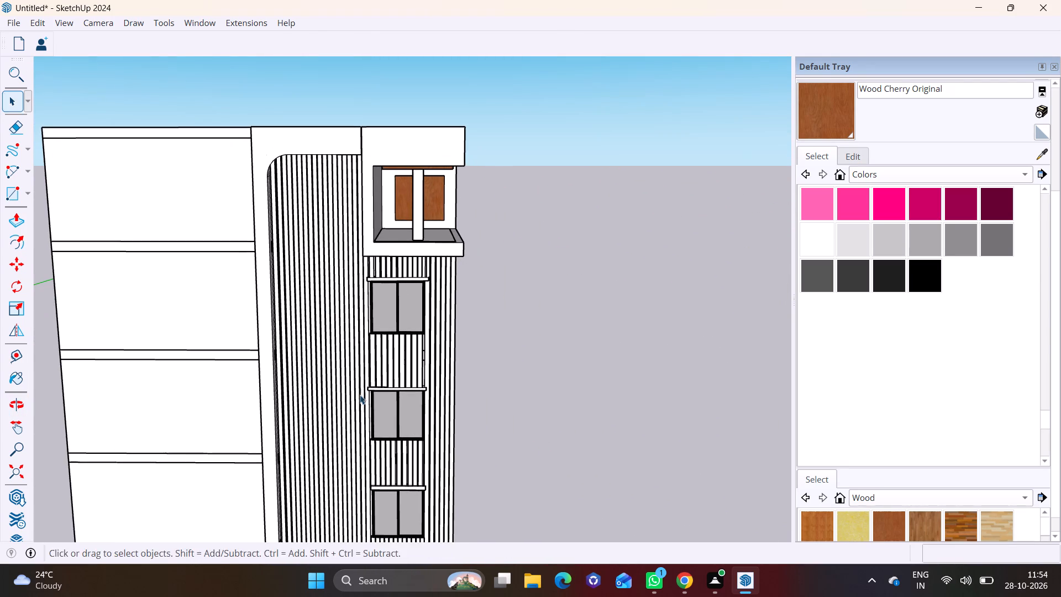
middle_click_drag(360, 395, 357, 357)
middle_click_drag(412, 444, 393, 373)
scroll(383, 381, "down", 3)
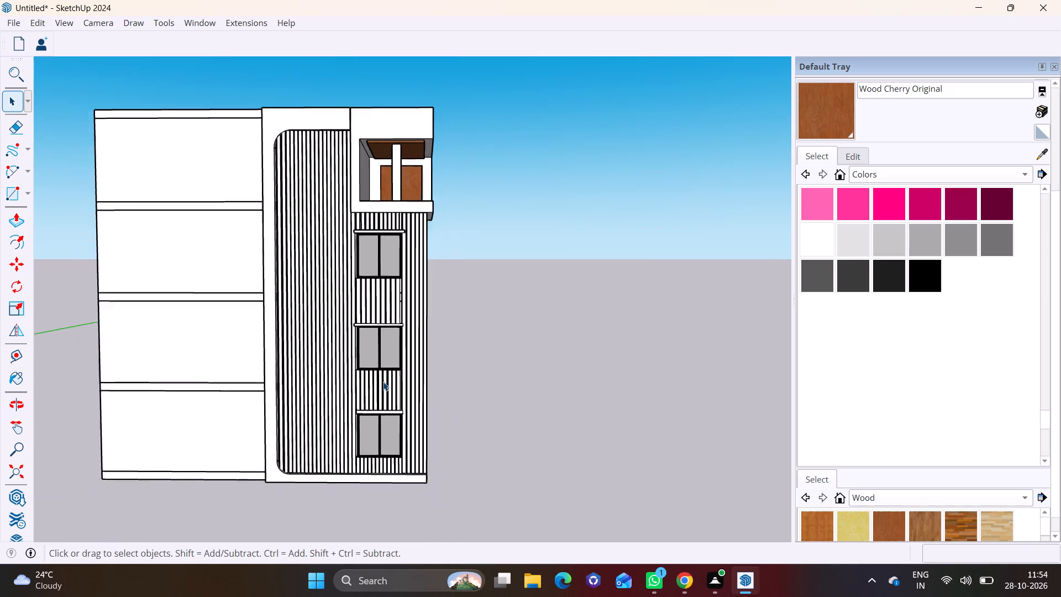
scroll(383, 381, "down", 1)
middle_click_drag(389, 385, 262, 384)
middle_click_drag(441, 390, 337, 424, "shift")
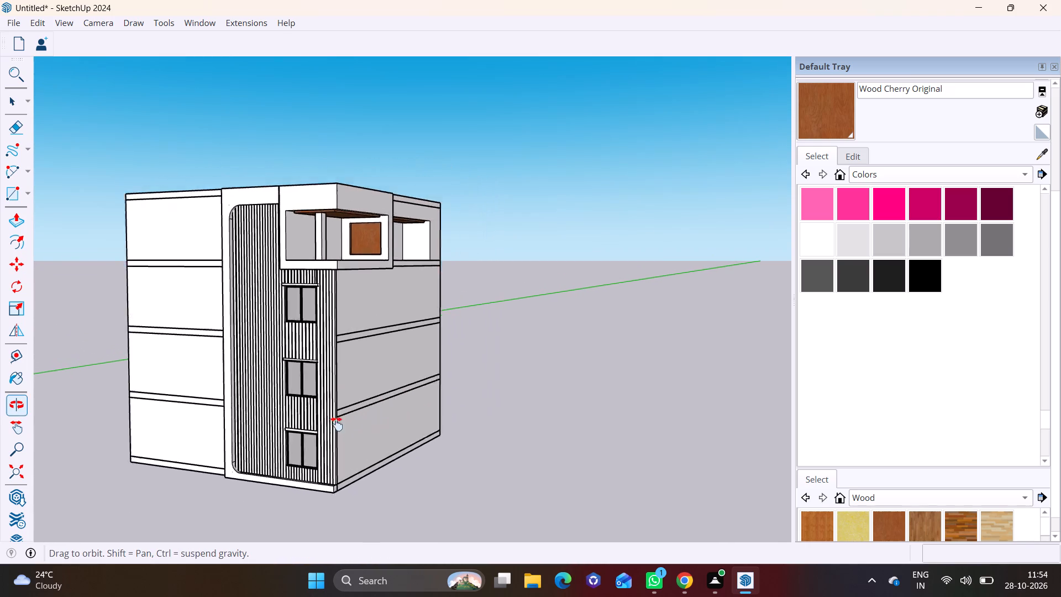
middle_click_drag(337, 424, 222, 443, "shift")
scroll(175, 326, "up", 6)
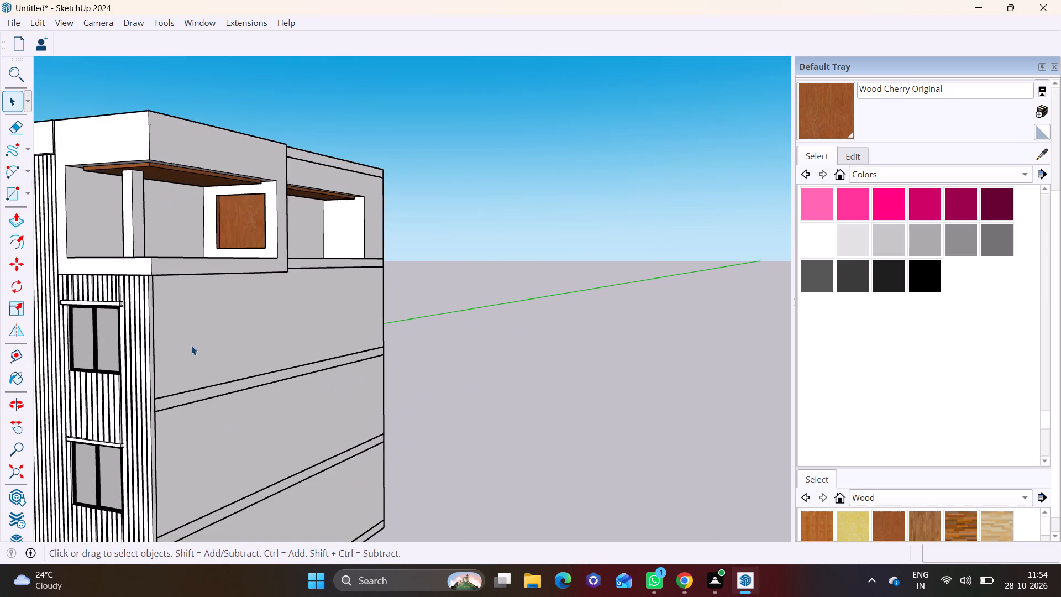
middle_click_drag(191, 348, 211, 447)
middle_click_drag(216, 393, 216, 368)
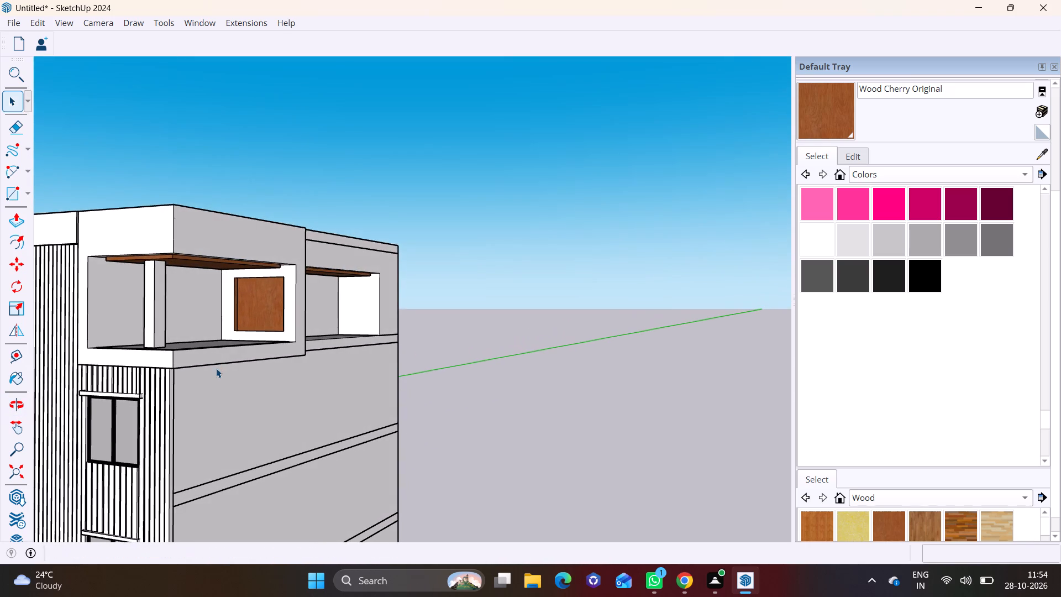
scroll(216, 368, "down", 1)
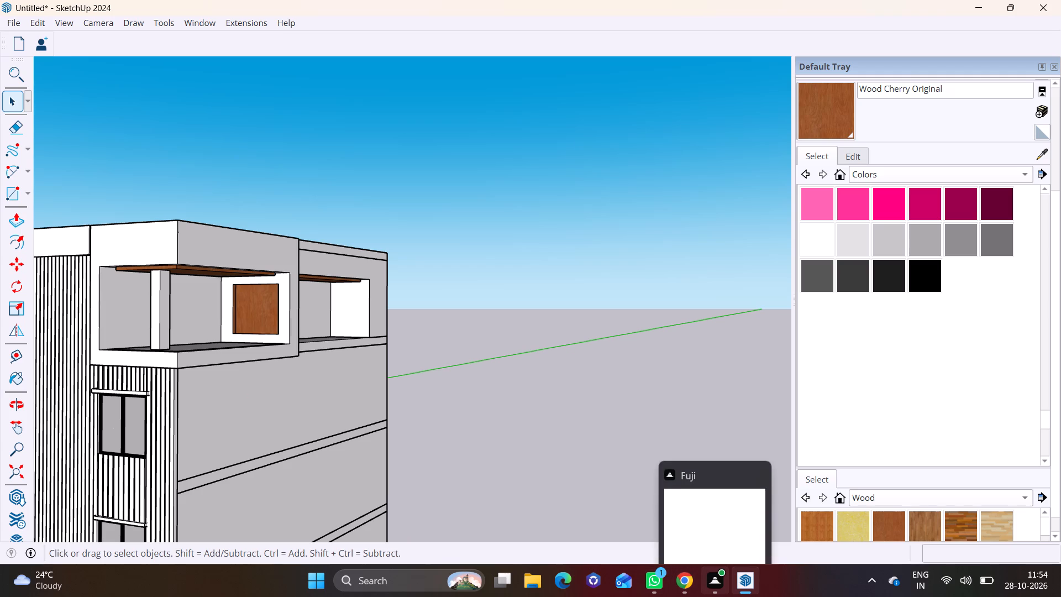
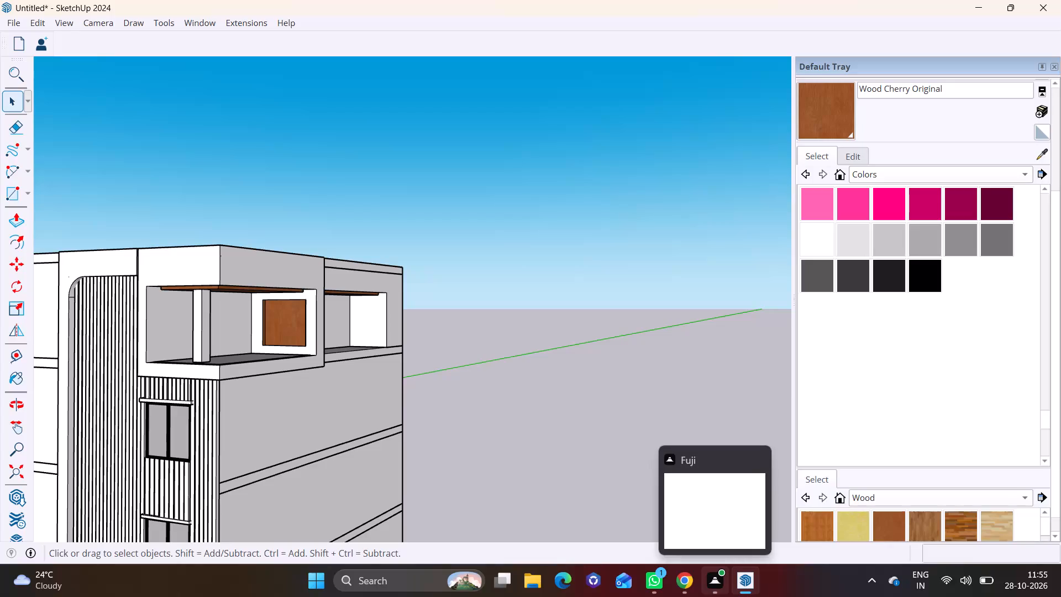
Draw a line about 1' 8 1/8" long across the corner balcony's side frame, from the opening's bottom corner to the frame's outer edge.
scroll(417, 388, "down", 2)
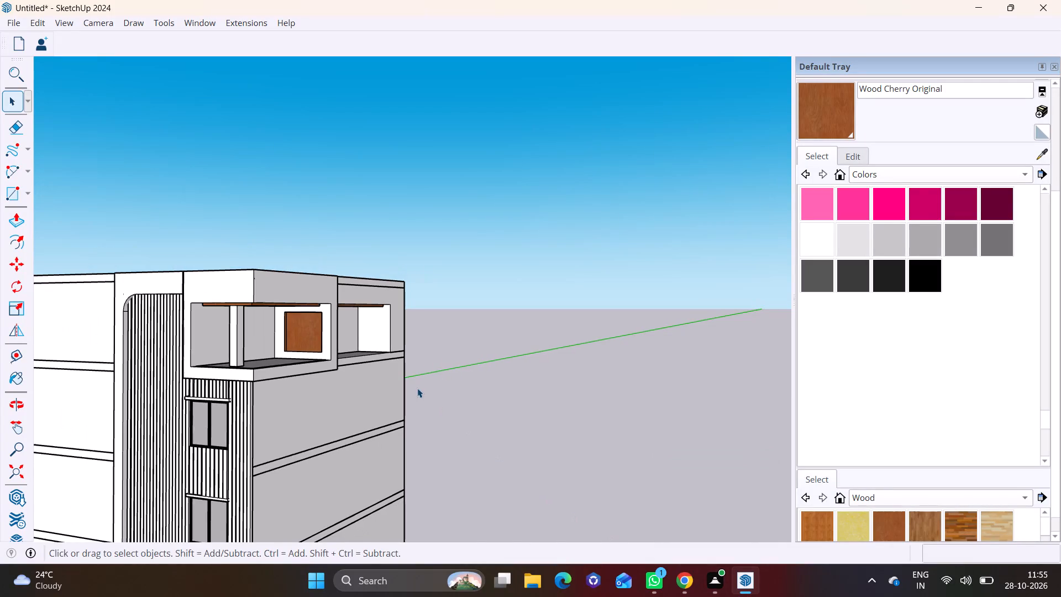
middle_click_drag(412, 388, 514, 281)
middle_click_drag(395, 314, 282, 324)
scroll(379, 284, "up", 6)
middle_click_drag(457, 226, 377, 325, "shift")
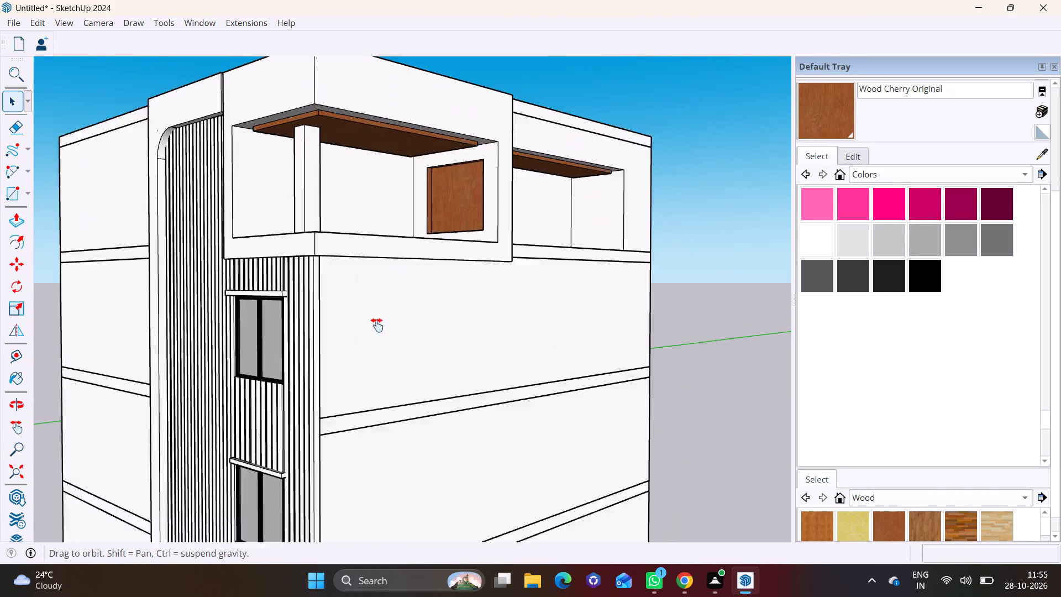
middle_click_drag(377, 325, 364, 341, "shift")
middle_click_drag(362, 285, 335, 167)
scroll(355, 244, "up", 3)
left_click(342, 294)
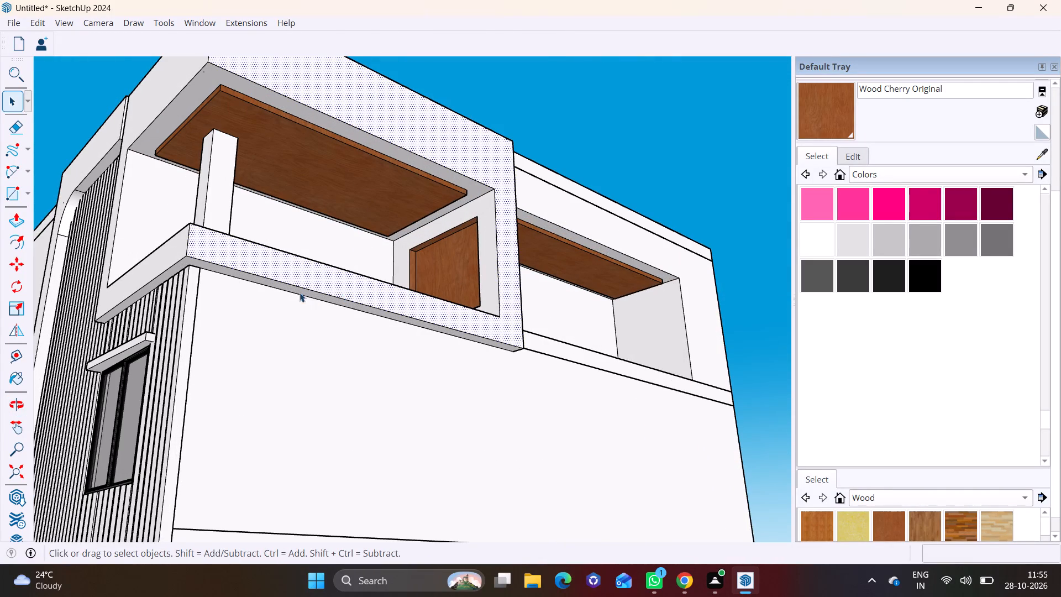
middle_click_drag(452, 285, 360, 369)
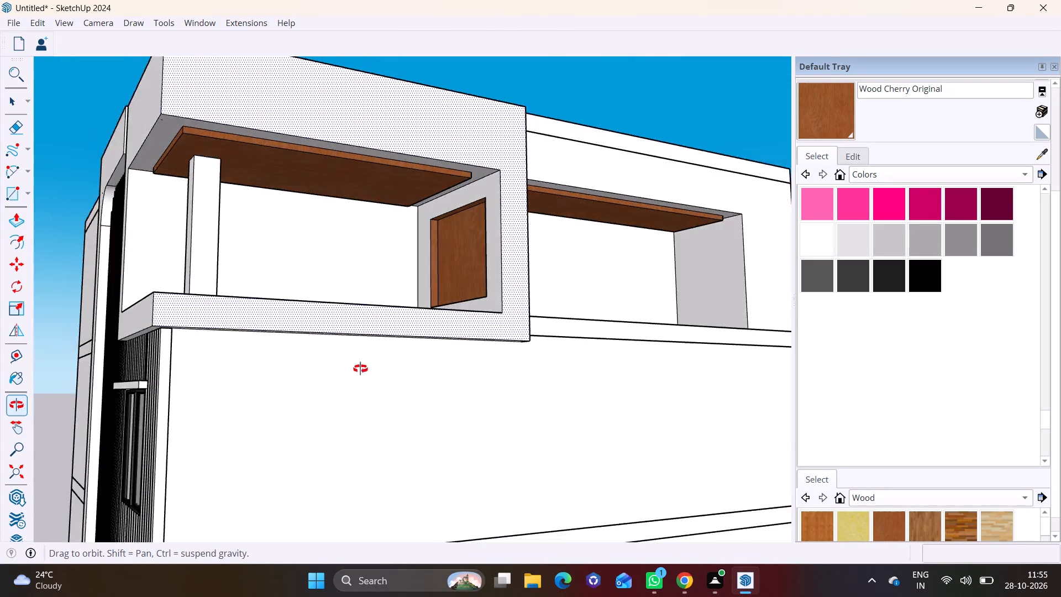
middle_click_drag(360, 369, 287, 368)
left_click(8, 97)
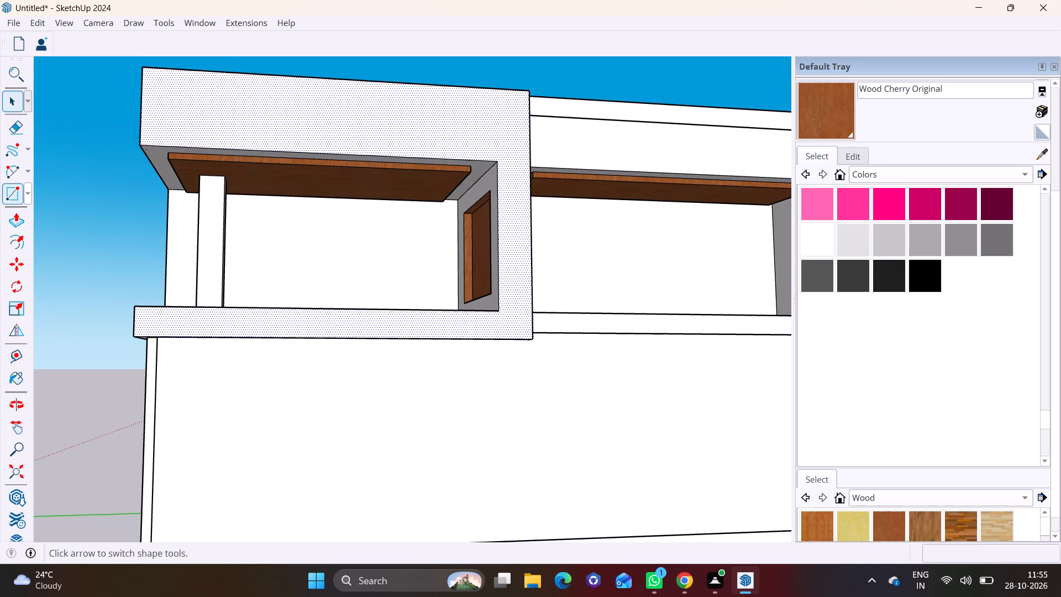
left_click(30, 190)
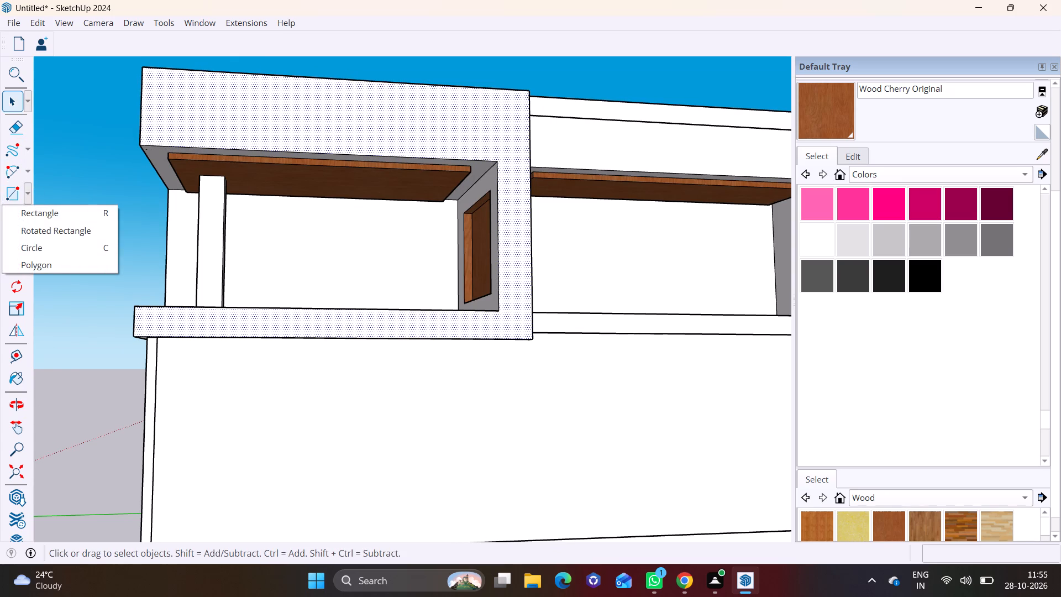
left_click(29, 147)
left_click(34, 171)
scroll(501, 269, "up", 8)
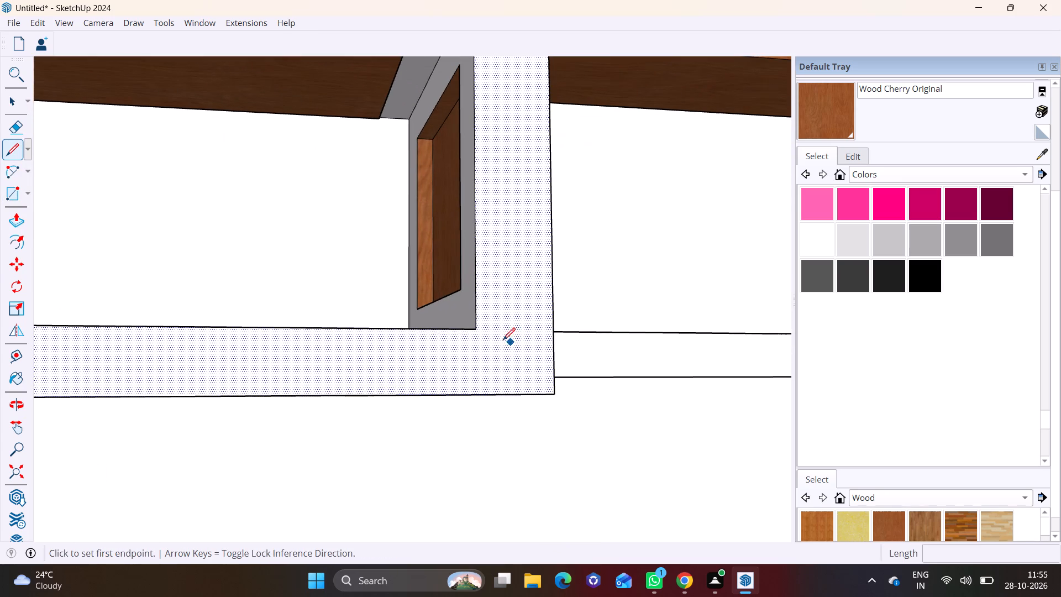
left_click(479, 329)
left_click(556, 331)
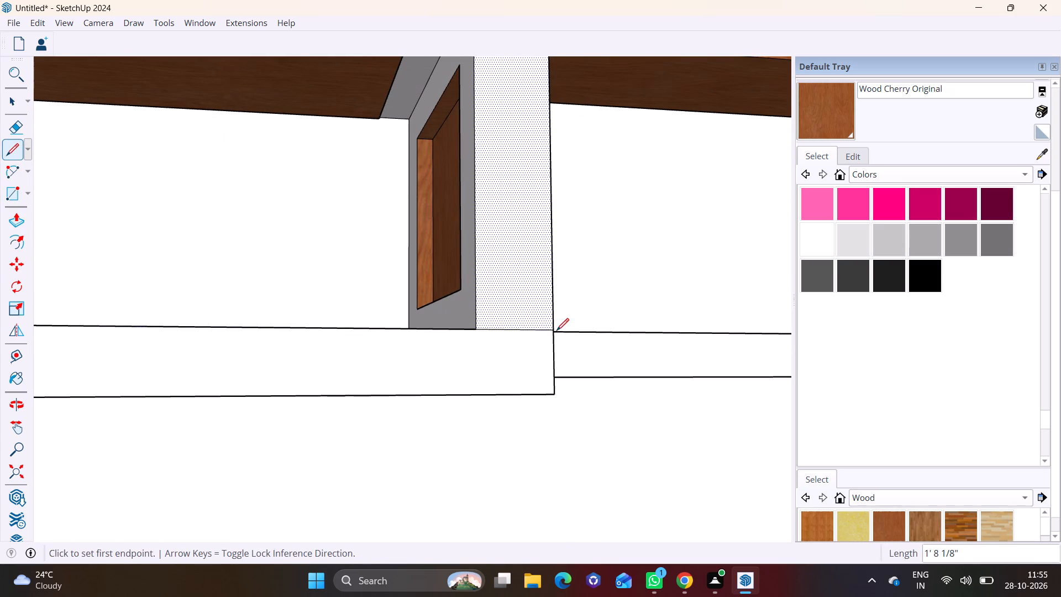
Push/Pull the band below the corner balcony's side opening outward by about 3' 5 7/16".
scroll(468, 338, "down", 12)
middle_click_drag(423, 339, 445, 265)
middle_click_drag(440, 308, 479, 349)
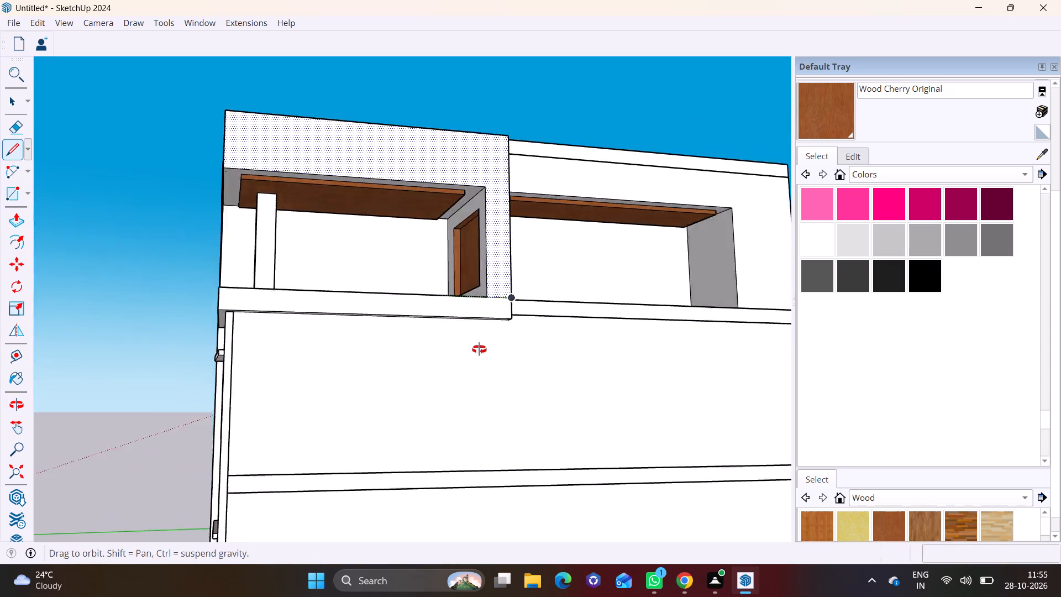
middle_click_drag(479, 349, 568, 403)
scroll(371, 353, "up", 4)
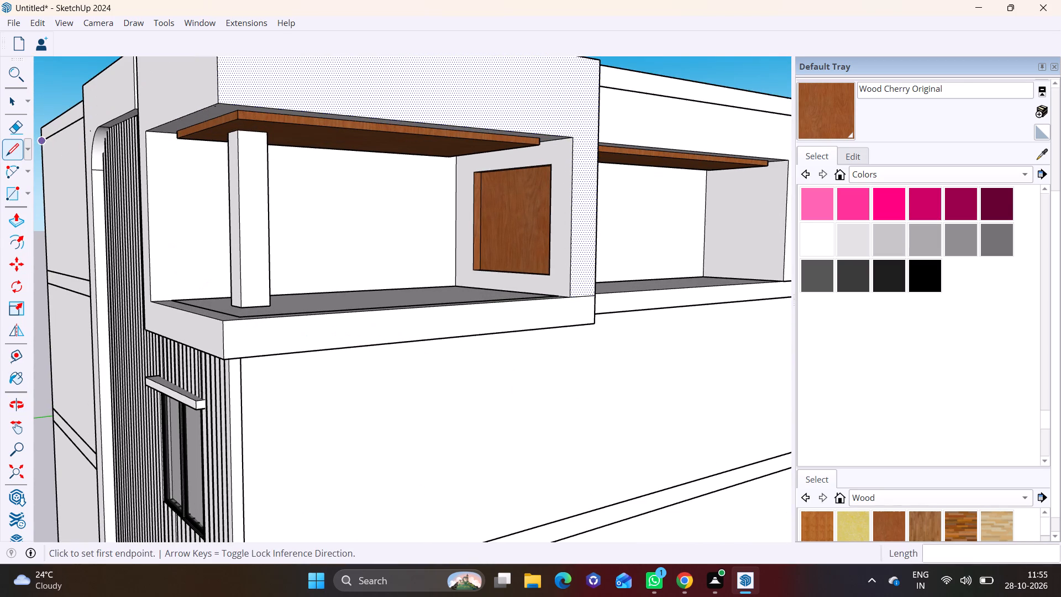
left_click(12, 102)
left_click(310, 324)
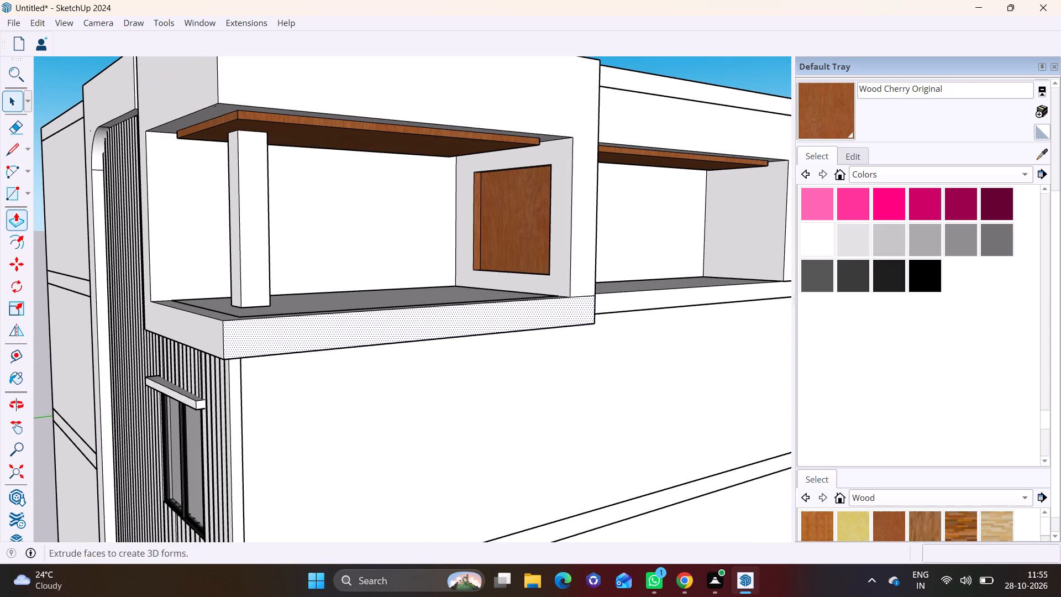
left_click(14, 212)
left_click(359, 324)
left_click(406, 331)
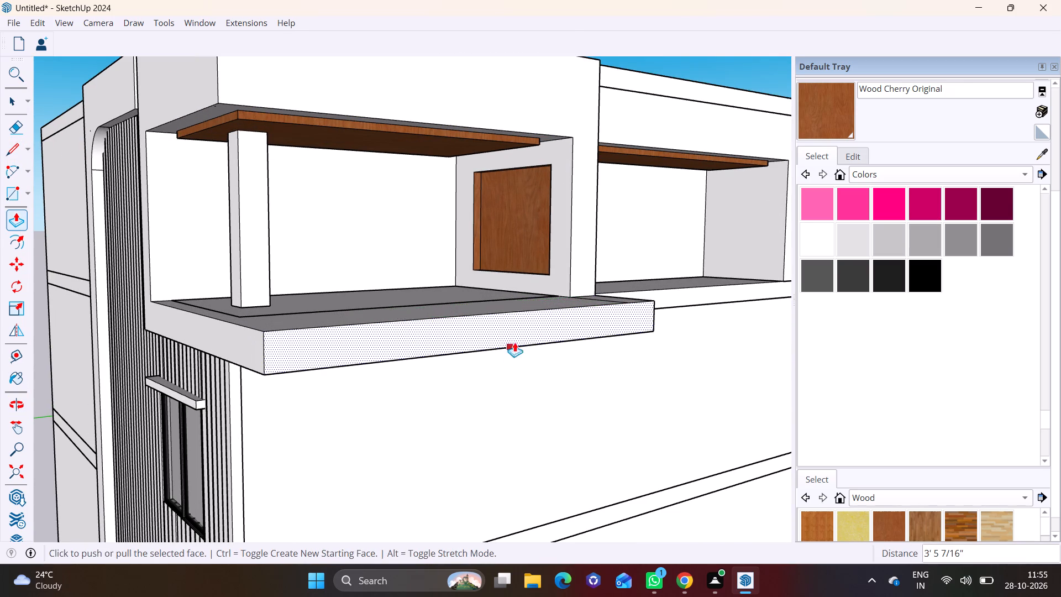
Delete the short seam edge on top of the extended balcony slab, beside the foot of the frame's upright.
scroll(516, 343, "down", 7)
middle_click_drag(598, 334, 491, 502)
scroll(538, 400, "up", 11)
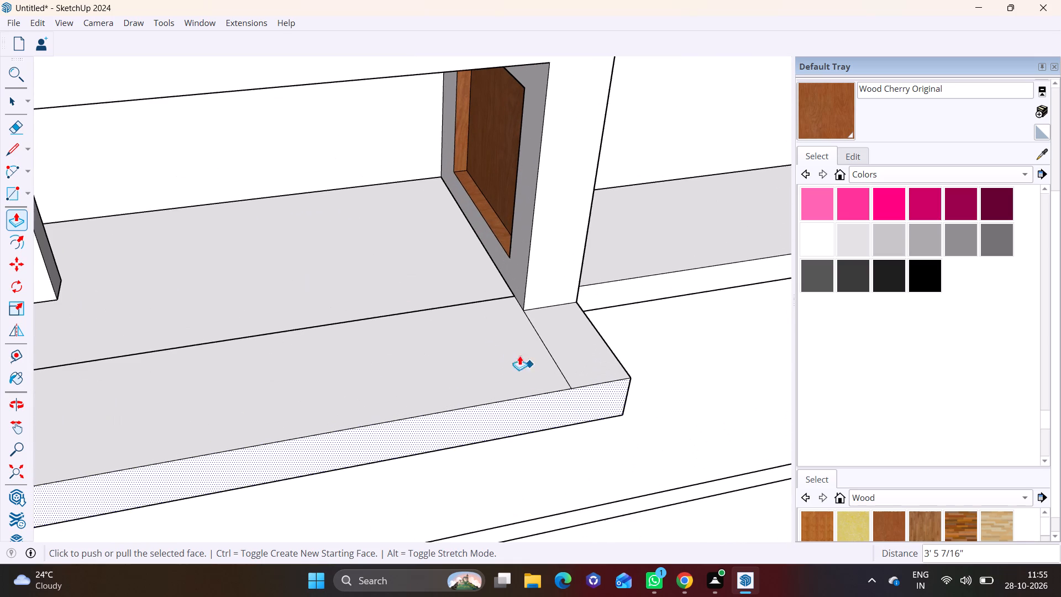
left_click(17, 98)
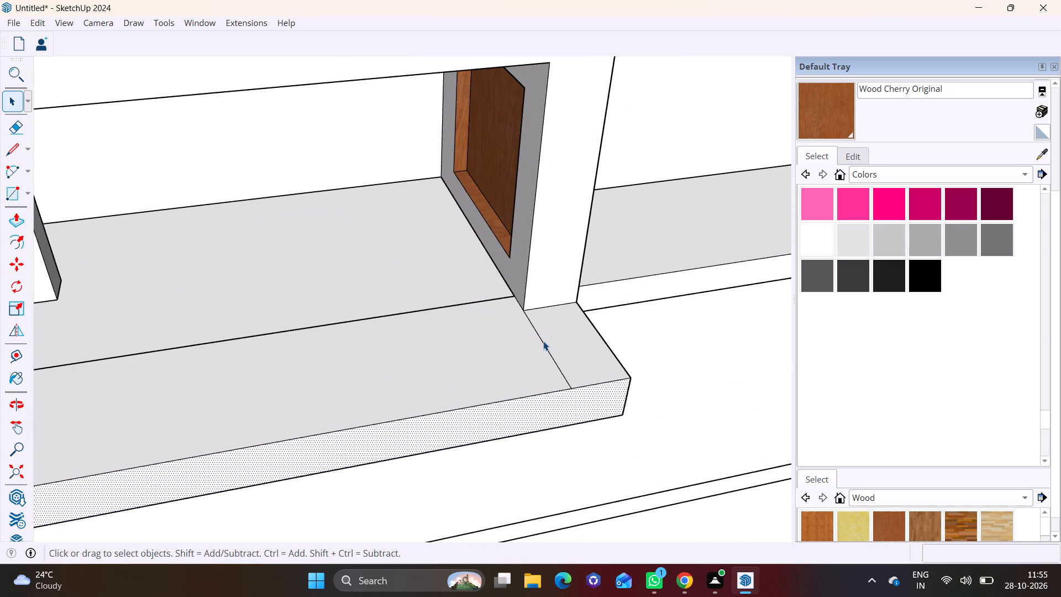
left_click(543, 341)
right_click(543, 342)
left_click(585, 366)
scroll(590, 364, "down", 2)
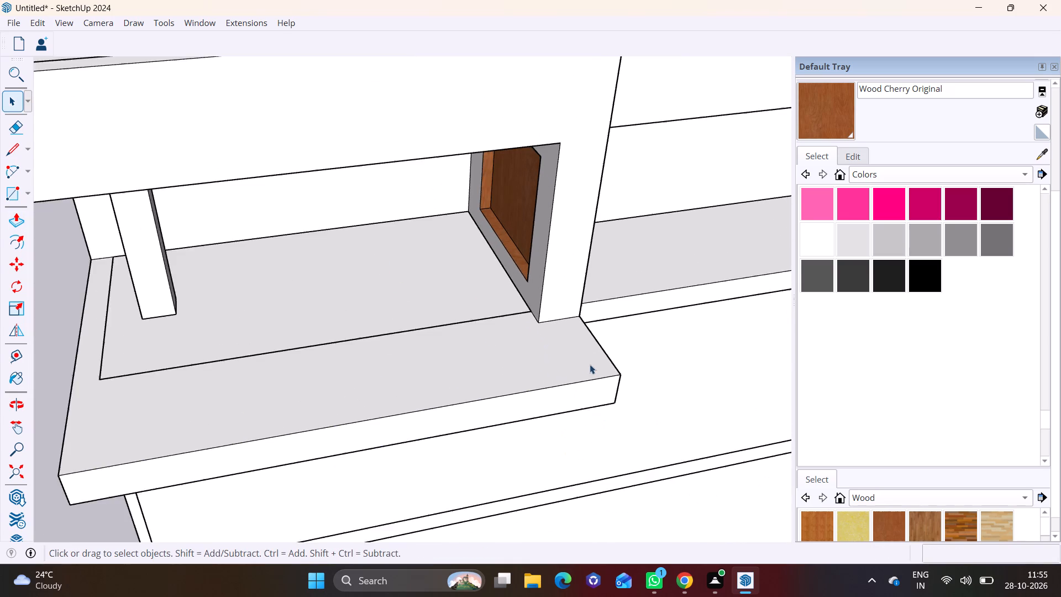
Draw a vertical line on the extended slab's end face, from the upright's outer bottom corner down to the slab's bottom edge.
scroll(590, 364, "down", 7)
middle_click_drag(579, 390, 211, 253)
scroll(354, 278, "up", 2)
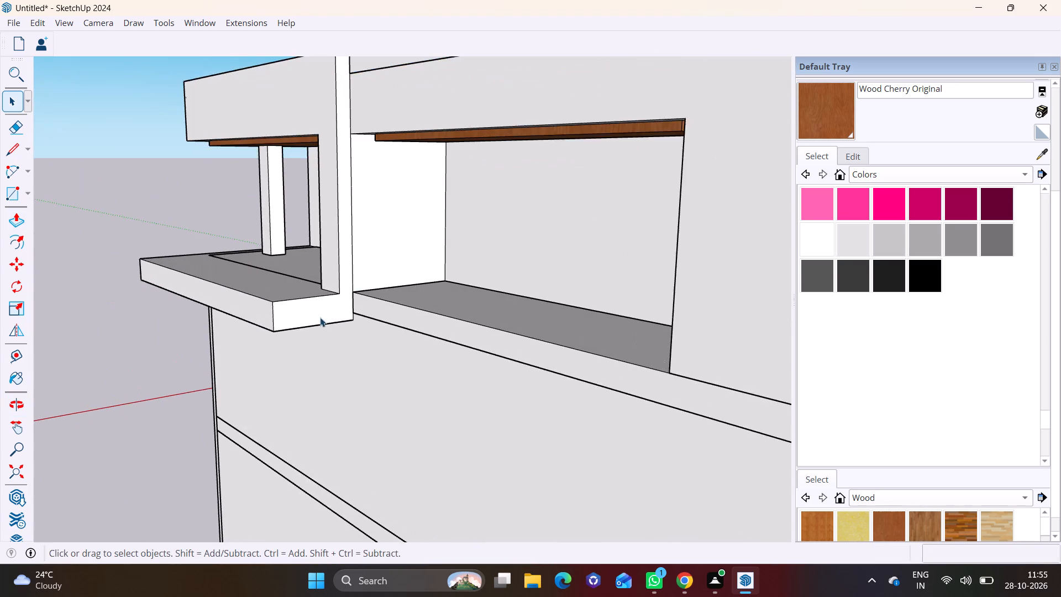
scroll(322, 316, "down", 2)
middle_click_drag(343, 307, 291, 300)
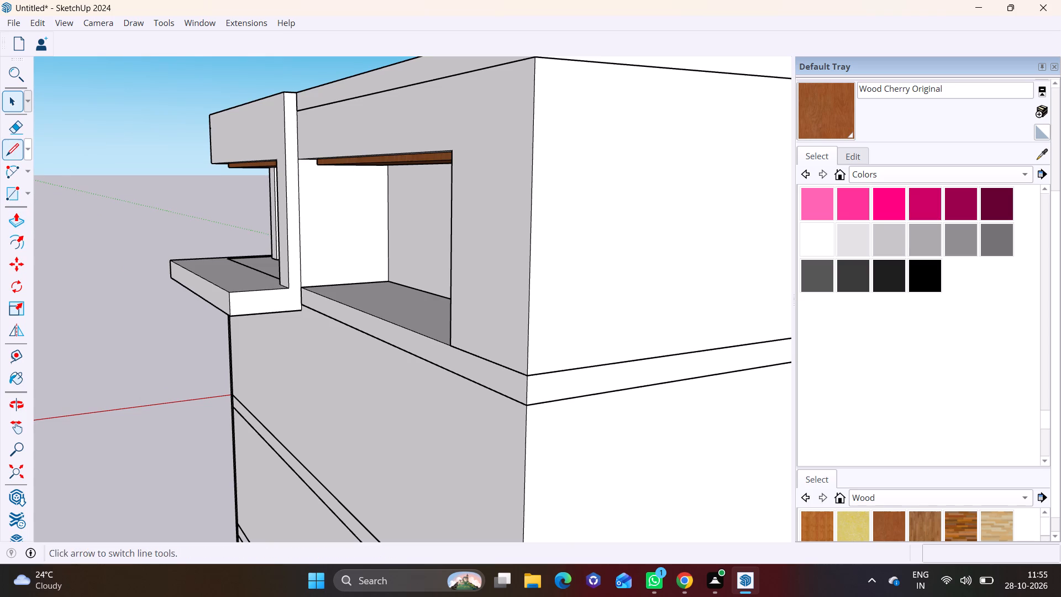
left_click(5, 141)
scroll(311, 293, "up", 6)
left_click(275, 276)
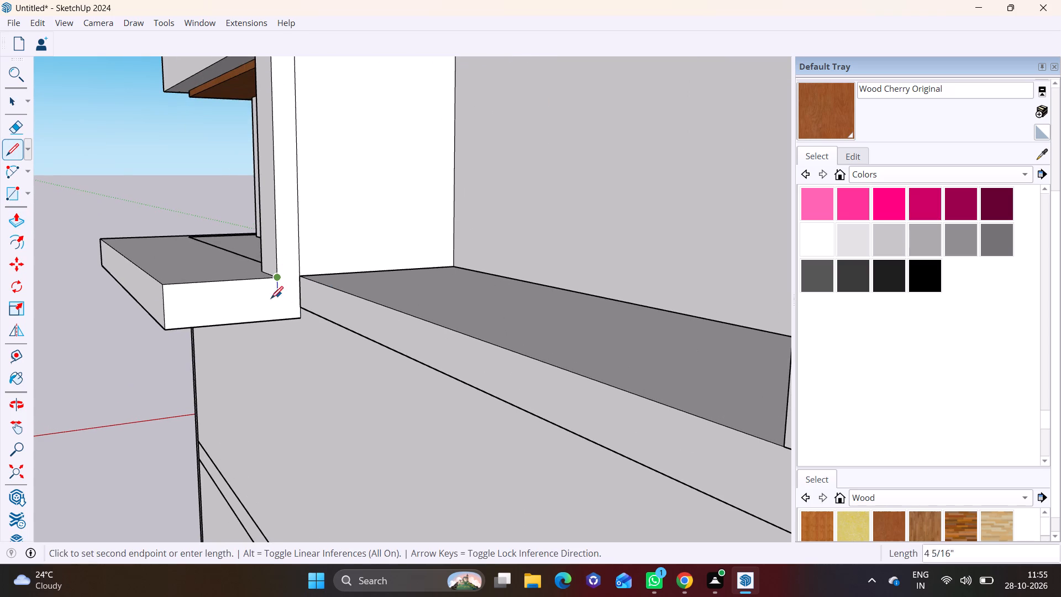
left_click(278, 318)
scroll(207, 324, "down", 3)
key("space")
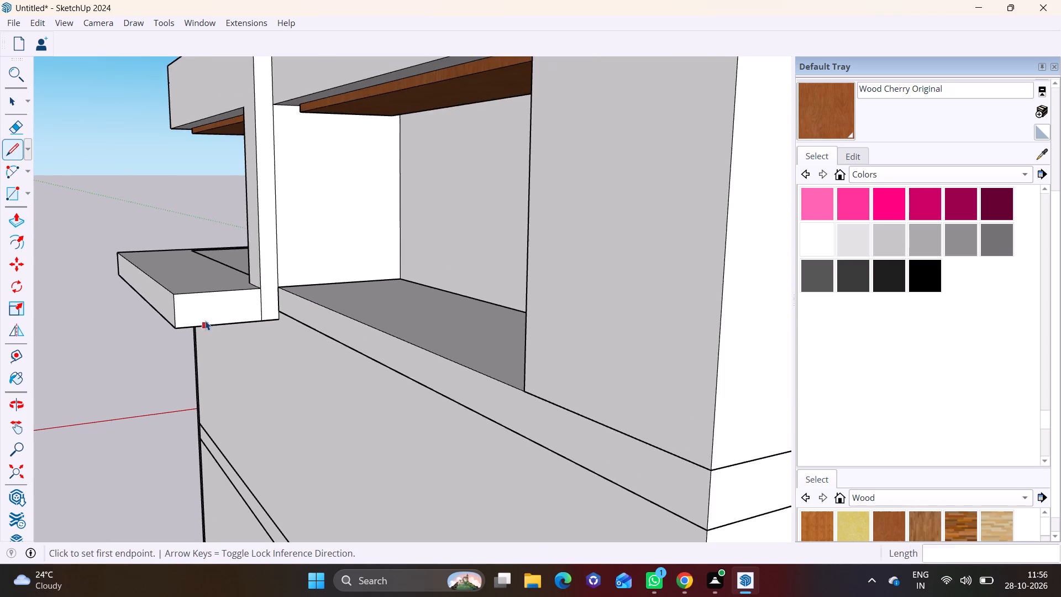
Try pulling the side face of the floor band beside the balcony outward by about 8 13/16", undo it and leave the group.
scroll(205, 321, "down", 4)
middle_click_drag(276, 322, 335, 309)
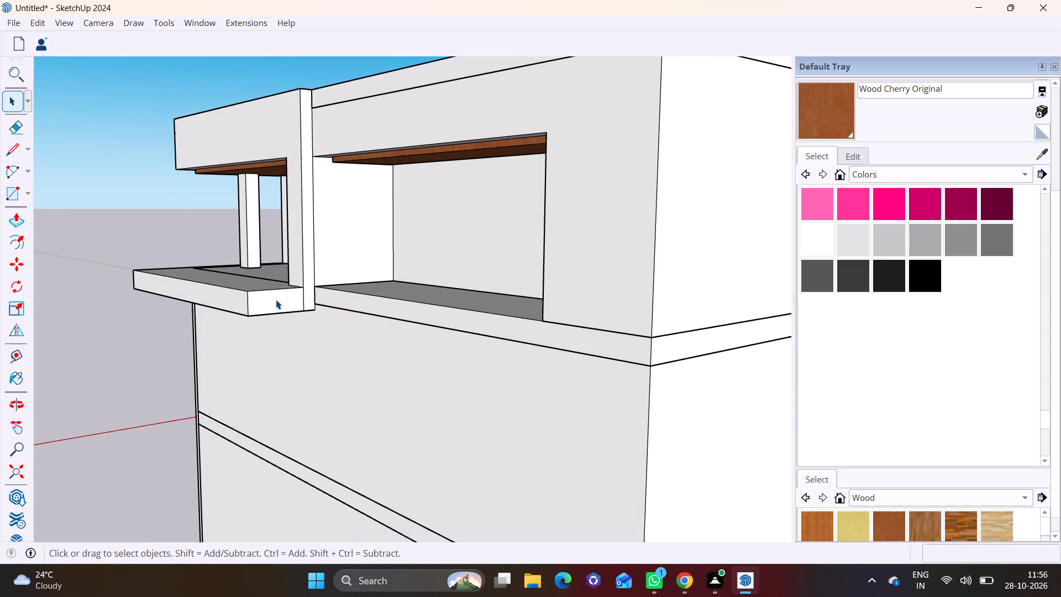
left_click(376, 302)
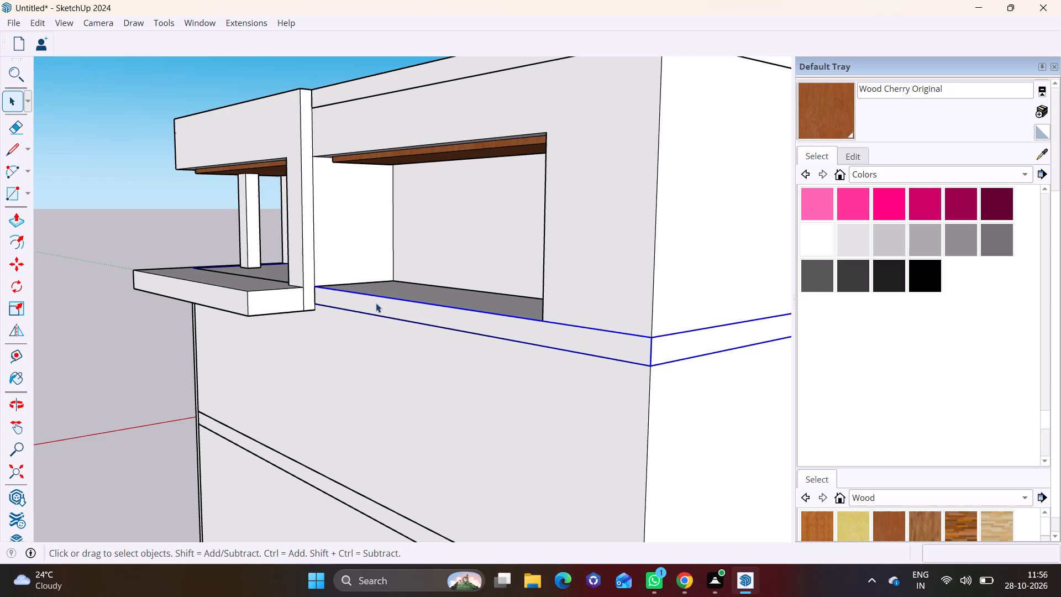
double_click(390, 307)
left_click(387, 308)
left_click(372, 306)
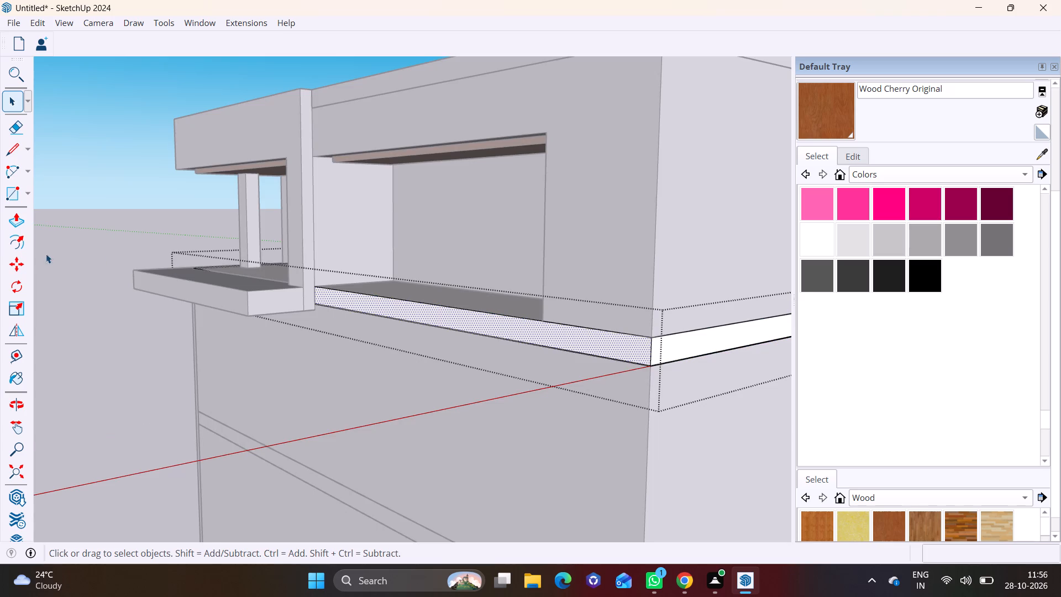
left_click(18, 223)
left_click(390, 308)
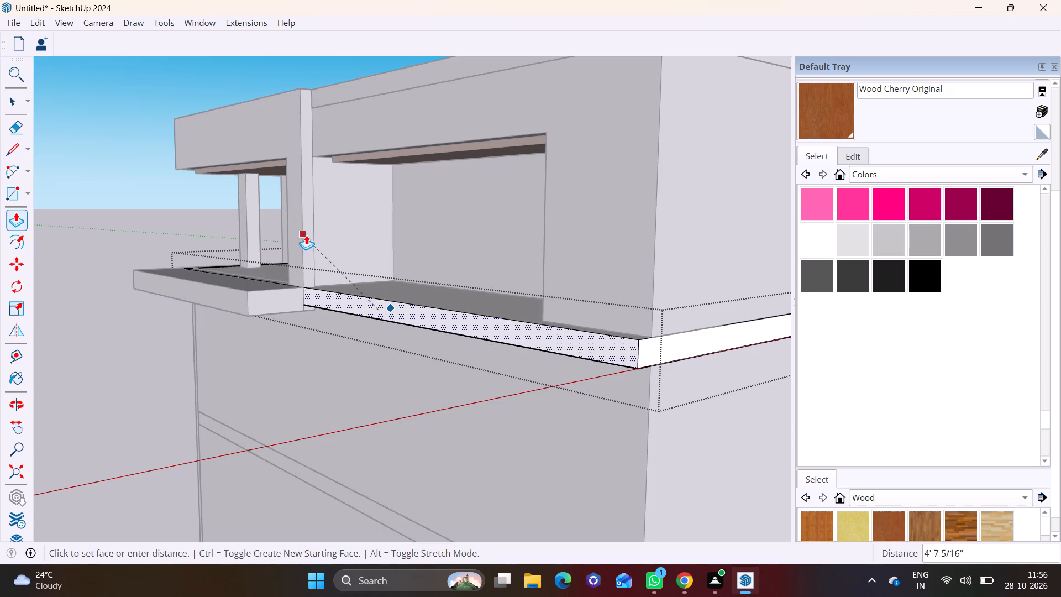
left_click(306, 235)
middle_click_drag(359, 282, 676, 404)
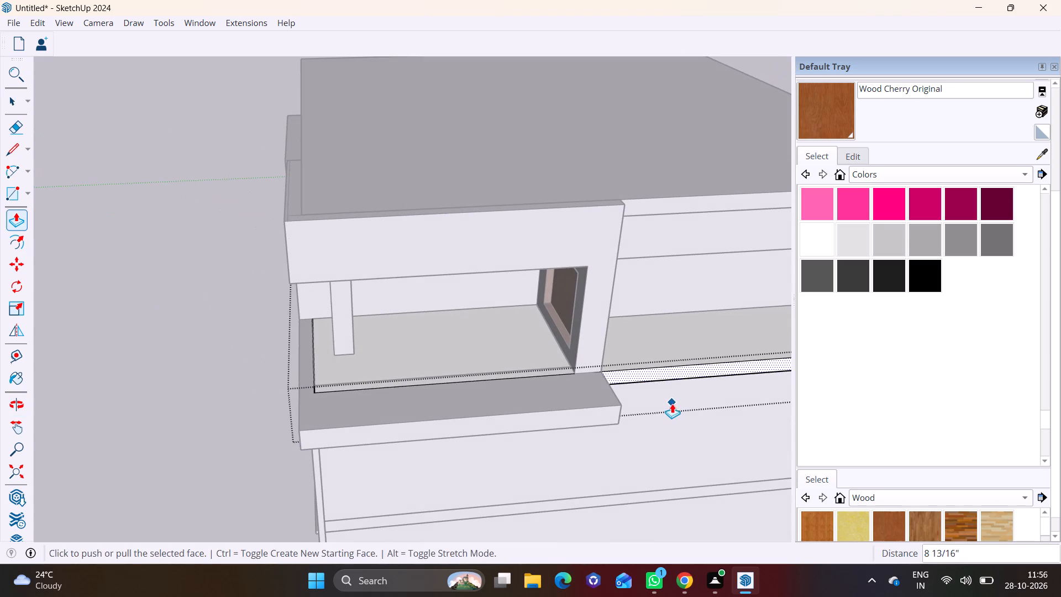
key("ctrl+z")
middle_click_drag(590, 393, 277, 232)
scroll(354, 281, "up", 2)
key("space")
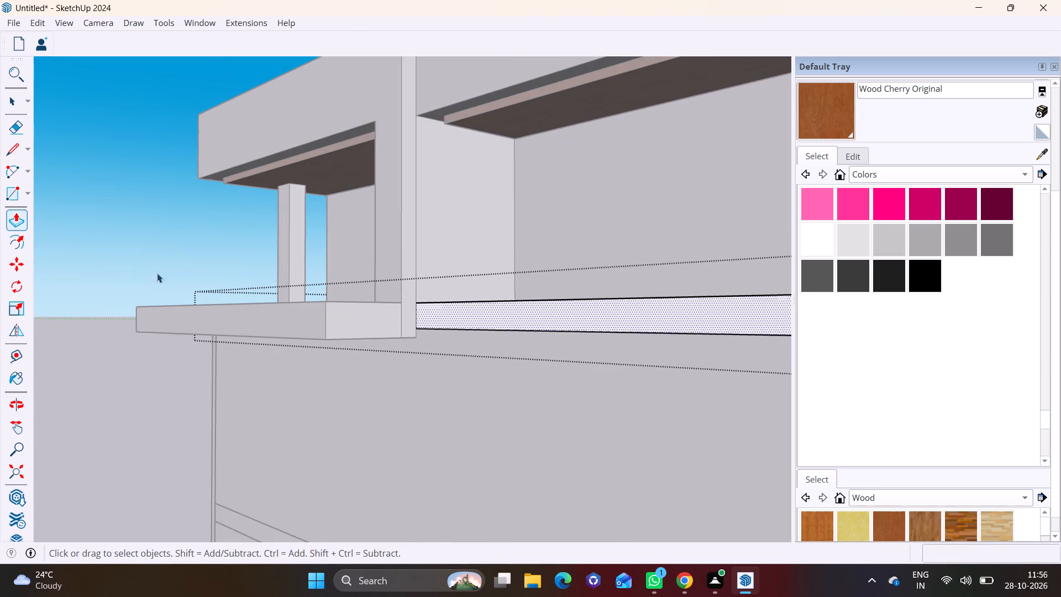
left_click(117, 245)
Examine the extended balcony slab and the slatted window column from wider angles.
scroll(327, 278, "down", 10)
middle_click_drag(381, 318, 656, 352)
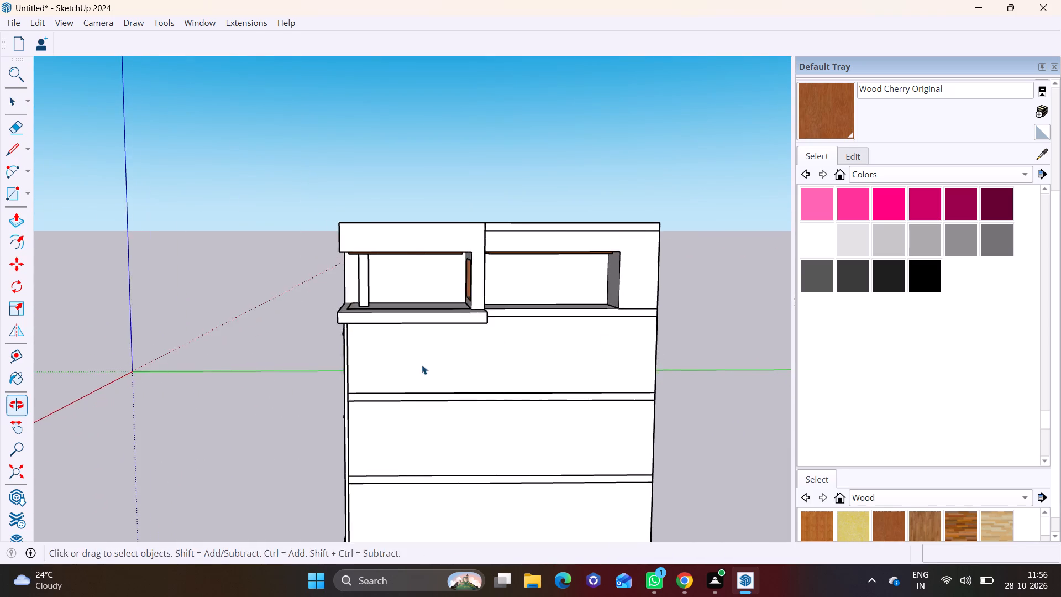
scroll(422, 365, "down", 3)
middle_click_drag(421, 367, 338, 243, "shift")
middle_click_drag(358, 267, 591, 266)
scroll(299, 278, "up", 5)
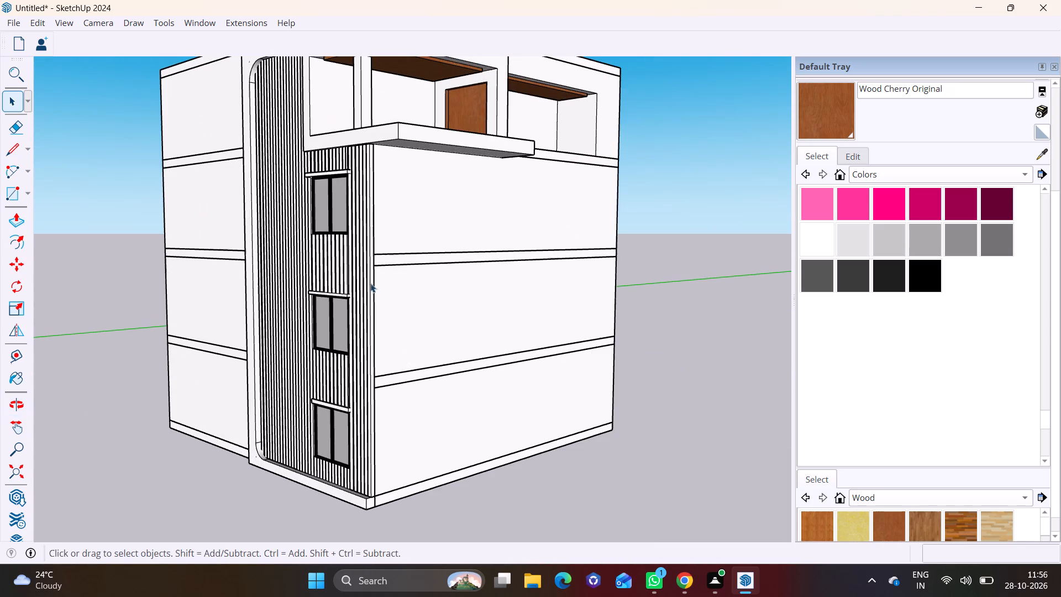
middle_click_drag(421, 282, 482, 270)
scroll(442, 267, "down", 3)
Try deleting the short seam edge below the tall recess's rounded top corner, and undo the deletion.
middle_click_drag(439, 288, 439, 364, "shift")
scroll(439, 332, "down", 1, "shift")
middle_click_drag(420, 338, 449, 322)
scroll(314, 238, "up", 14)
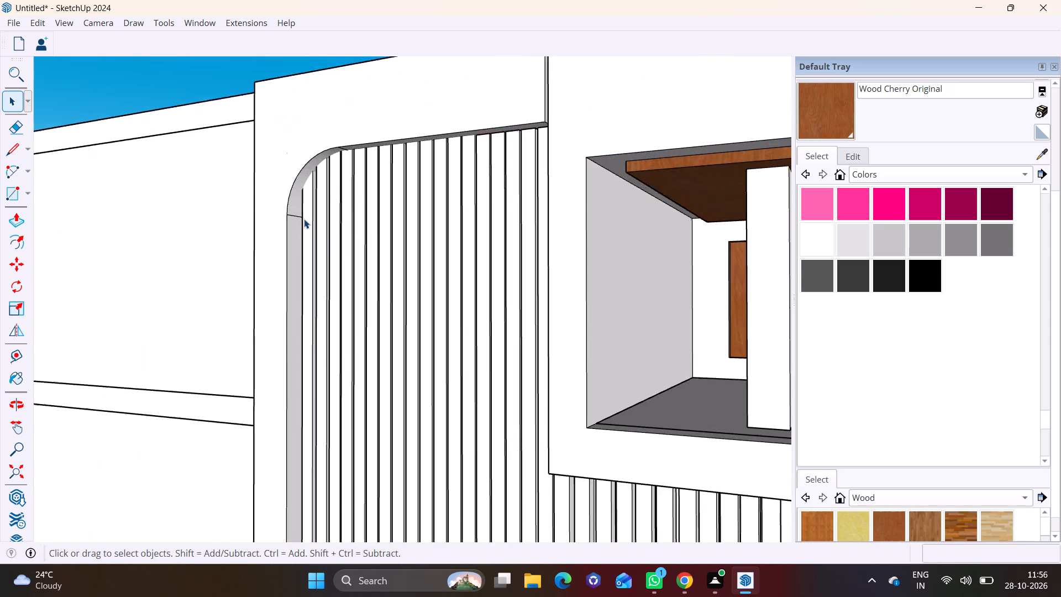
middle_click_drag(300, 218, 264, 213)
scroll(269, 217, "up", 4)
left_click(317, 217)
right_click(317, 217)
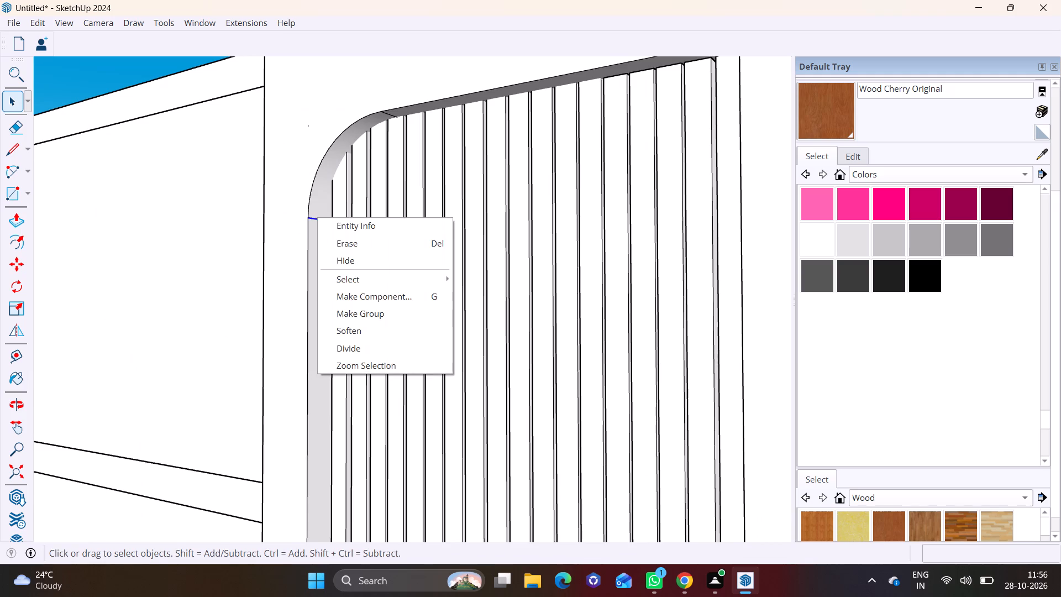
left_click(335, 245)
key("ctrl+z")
Examine the whole building, including the slatted facade, the base corner and the extended corner balcony, from several angles.
scroll(297, 290, "down", 3)
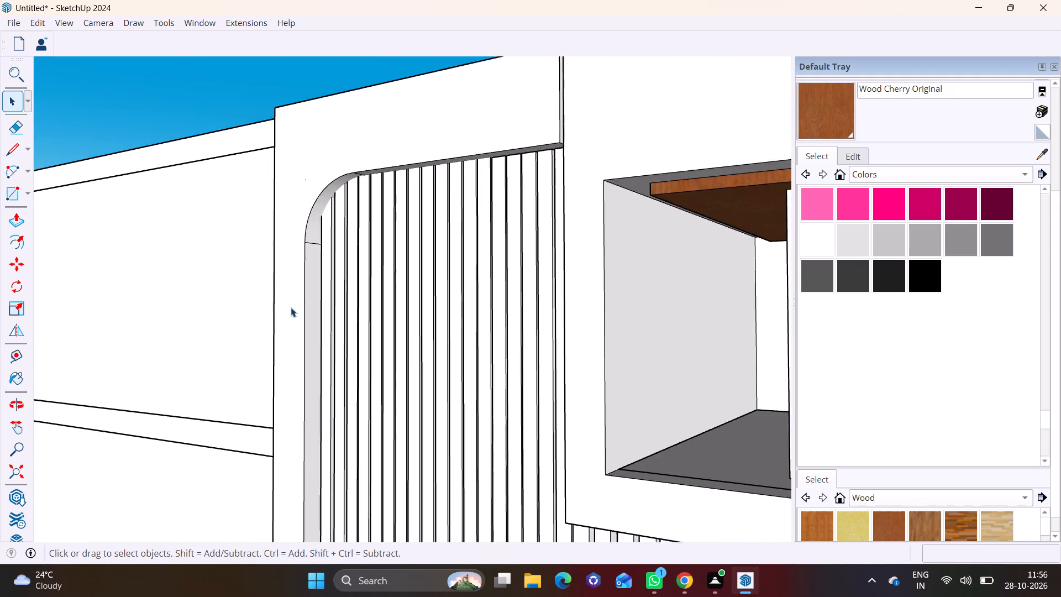
scroll(291, 307, "down", 13)
middle_click_drag(327, 347, 348, 220, "shift")
scroll(356, 252, "down", 3)
middle_click_drag(396, 290, 376, 247)
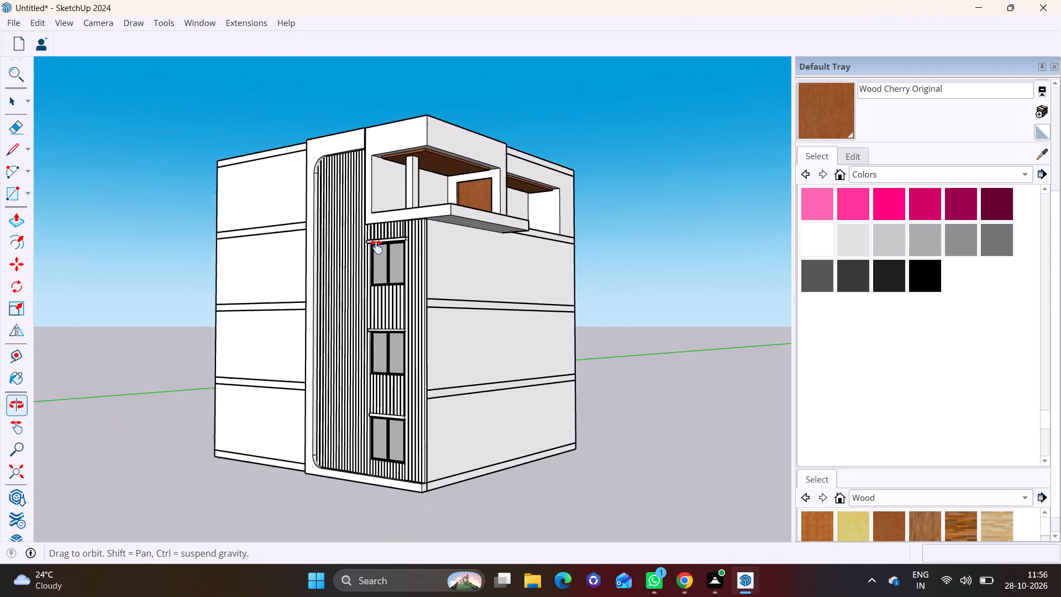
middle_click_drag(376, 247, 376, 245)
middle_click_drag(374, 268, 402, 305)
scroll(476, 444, "up", 7)
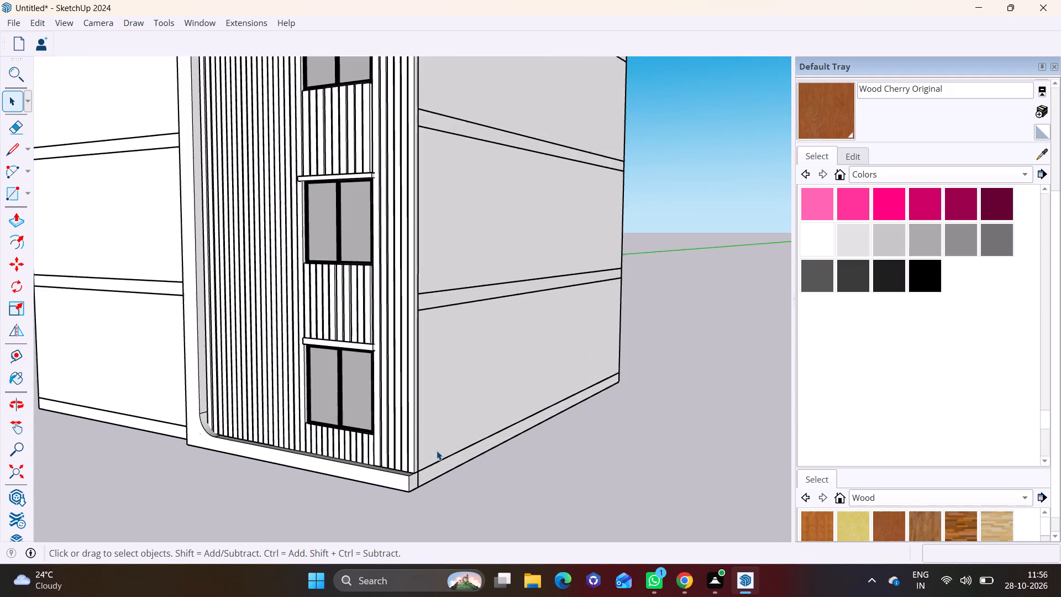
scroll(438, 442, "up", 3)
middle_click_drag(409, 475, 239, 406)
scroll(345, 448, "up", 5)
scroll(354, 436, "down", 6)
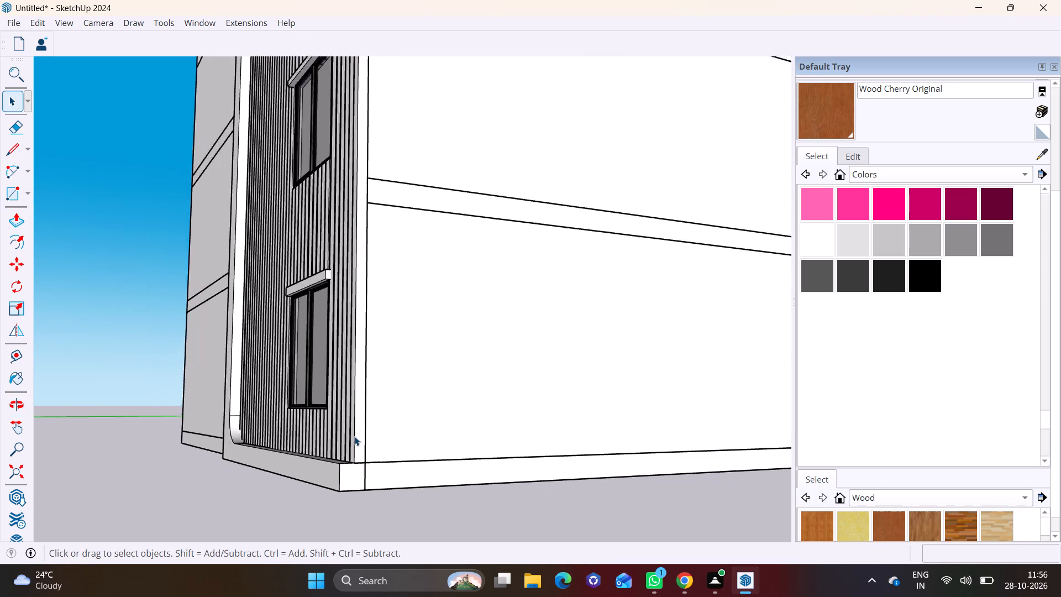
scroll(354, 436, "down", 11)
middle_click_drag(377, 406, 367, 438, "shift")
middle_click_drag(444, 383, 655, 407)
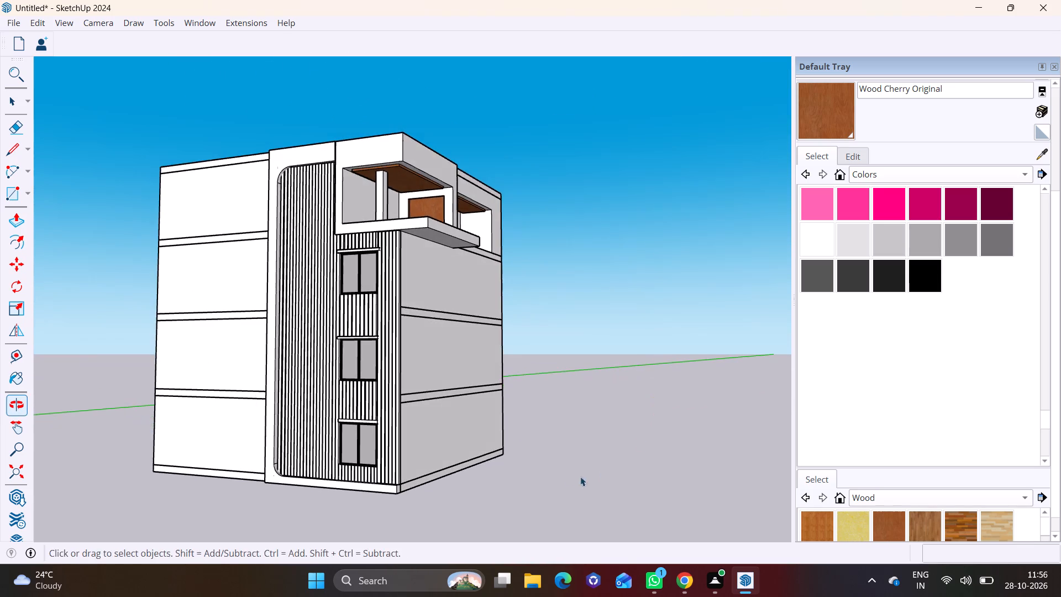
middle_click_drag(465, 323, 497, 363)
middle_click_drag(551, 356, 672, 363, "shift")
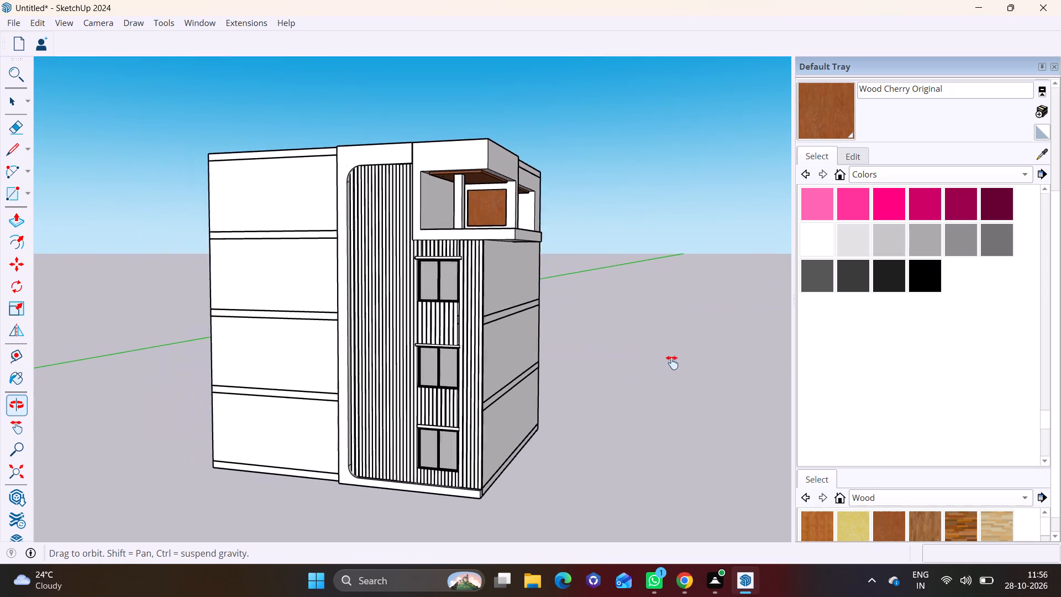
middle_click_drag(672, 363, 679, 367, "shift")
middle_click_drag(569, 340, 539, 320)
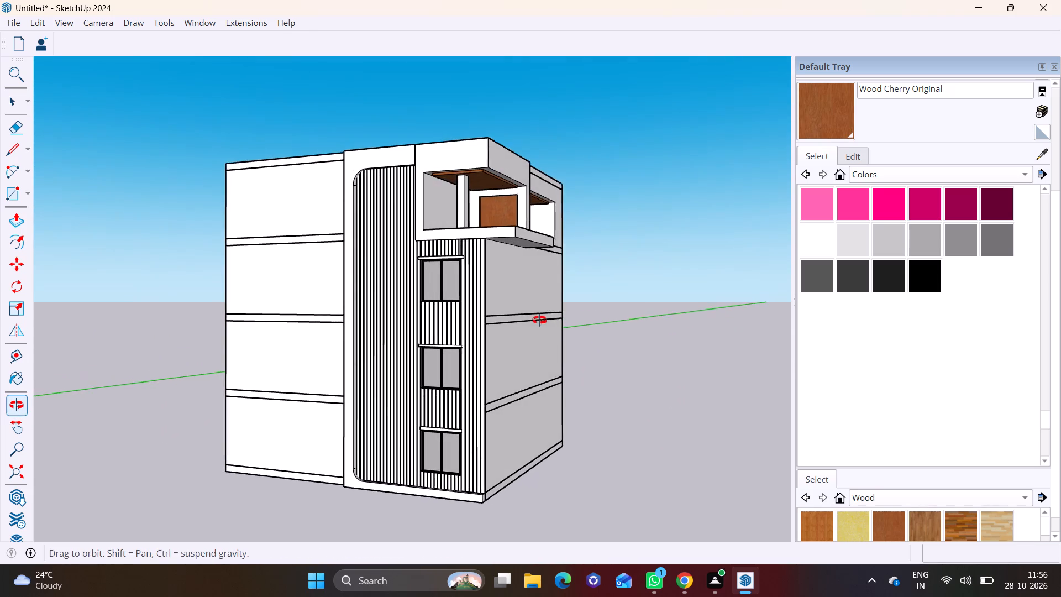
middle_click_drag(539, 320, 528, 316)
scroll(506, 368, "up", 1)
scroll(505, 359, "up", 1, "shift")
middle_click(500, 358, "shift")
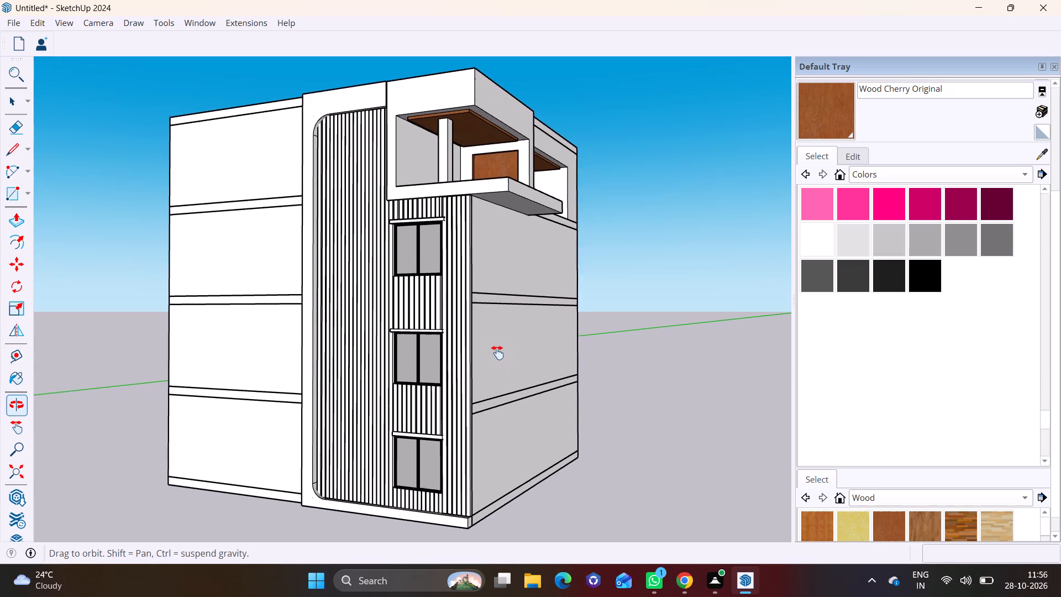
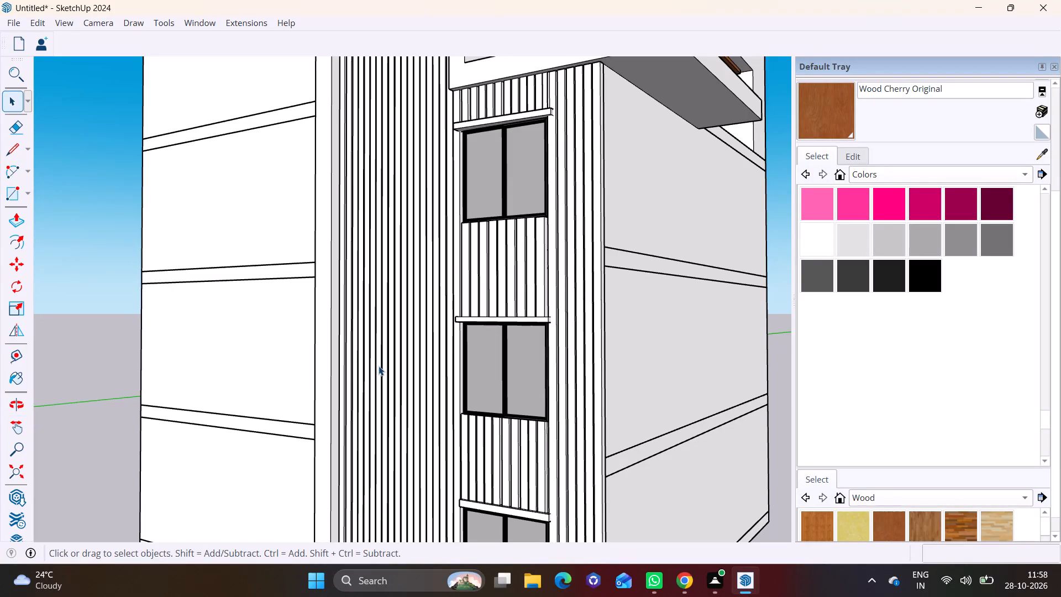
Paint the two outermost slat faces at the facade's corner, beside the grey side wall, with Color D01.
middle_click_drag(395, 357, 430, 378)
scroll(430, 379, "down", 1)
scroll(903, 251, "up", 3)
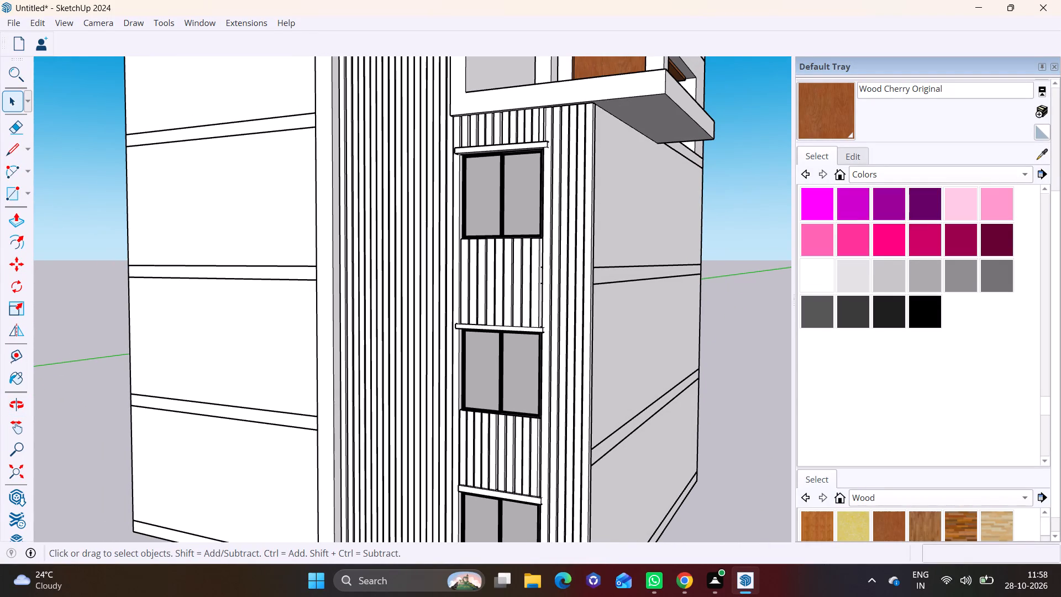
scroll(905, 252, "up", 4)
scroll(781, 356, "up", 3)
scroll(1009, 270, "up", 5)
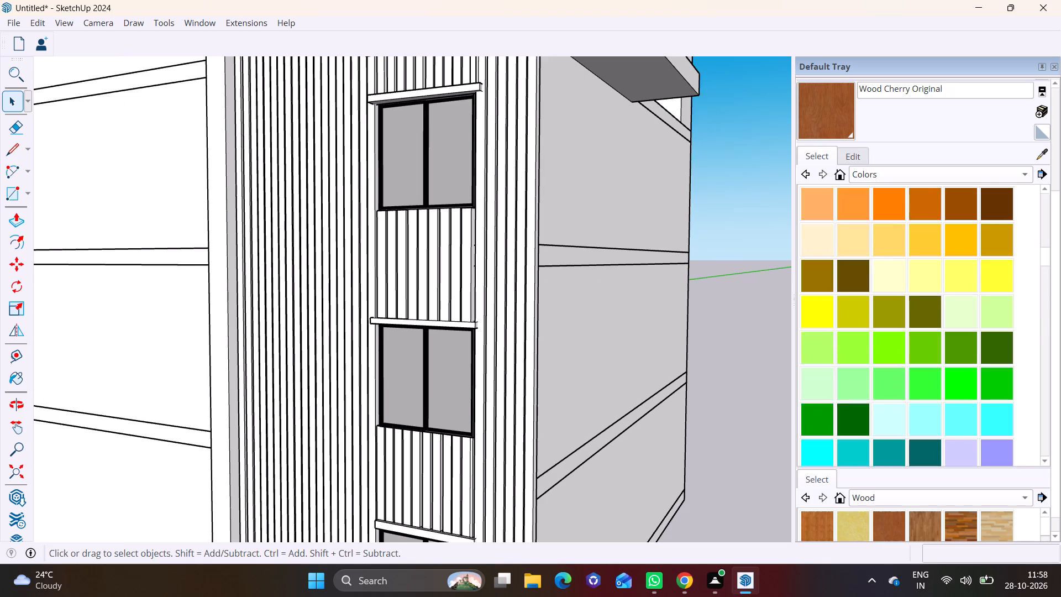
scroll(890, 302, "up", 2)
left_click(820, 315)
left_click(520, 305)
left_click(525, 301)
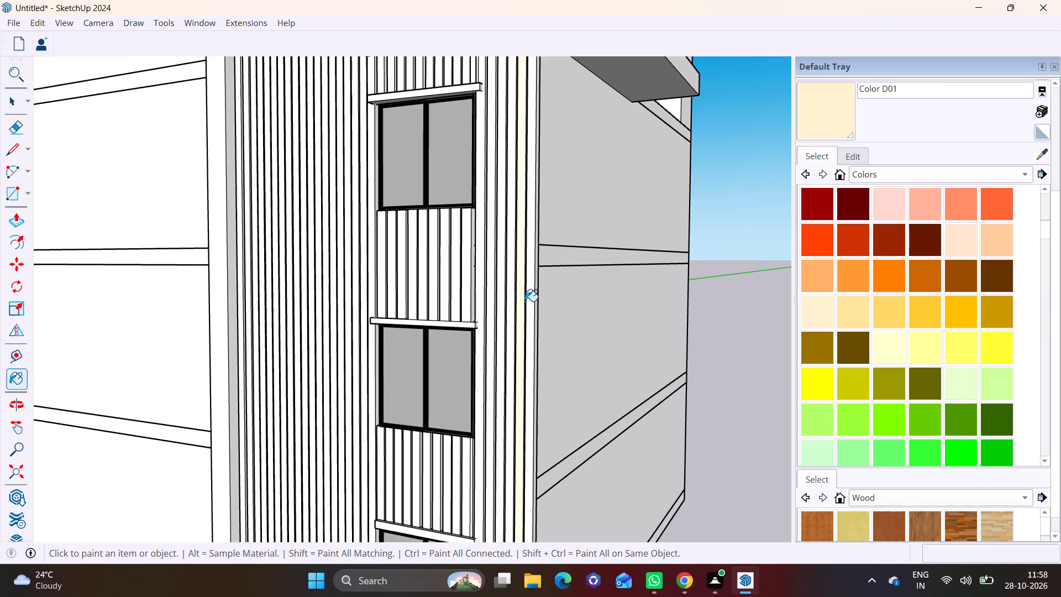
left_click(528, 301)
Paint the two outermost slat faces at the facade's corner, beside the grey side wall, with Color E01.
left_click(889, 346)
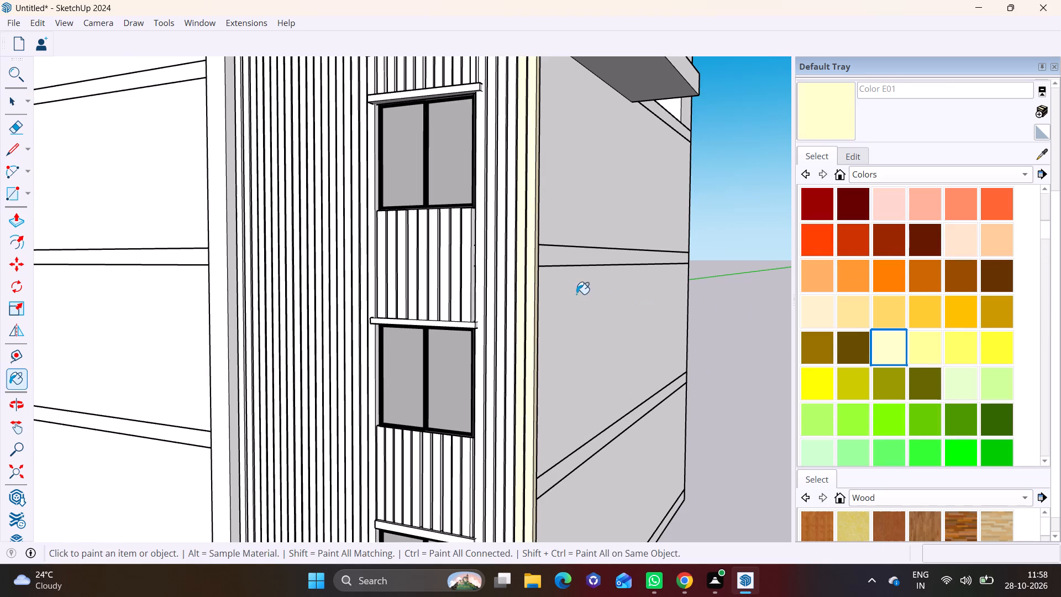
left_click(530, 299)
left_click(522, 297)
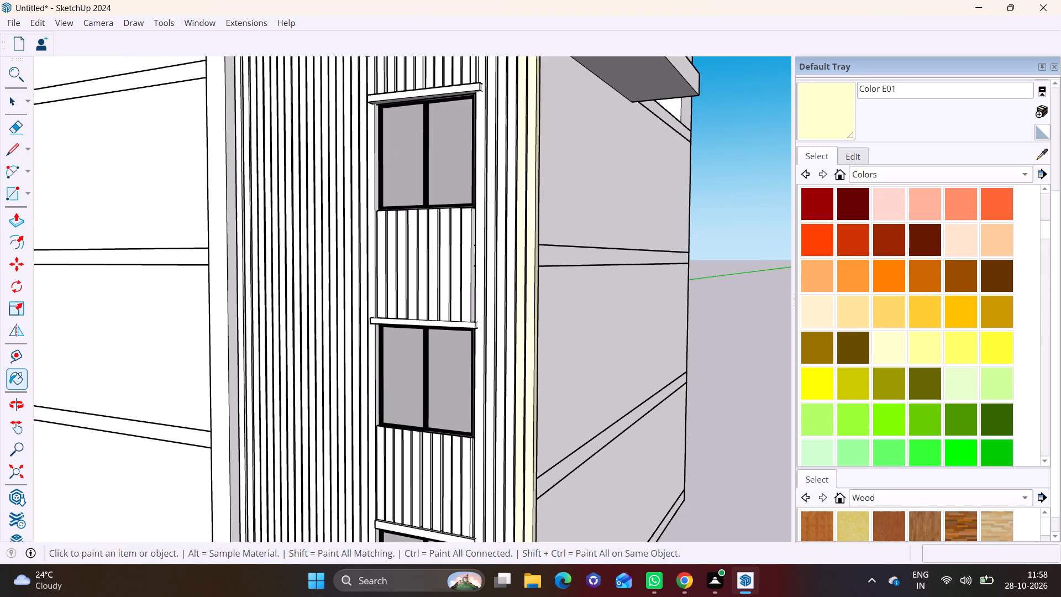
scroll(797, 270, "up", 2)
left_click(1017, 323)
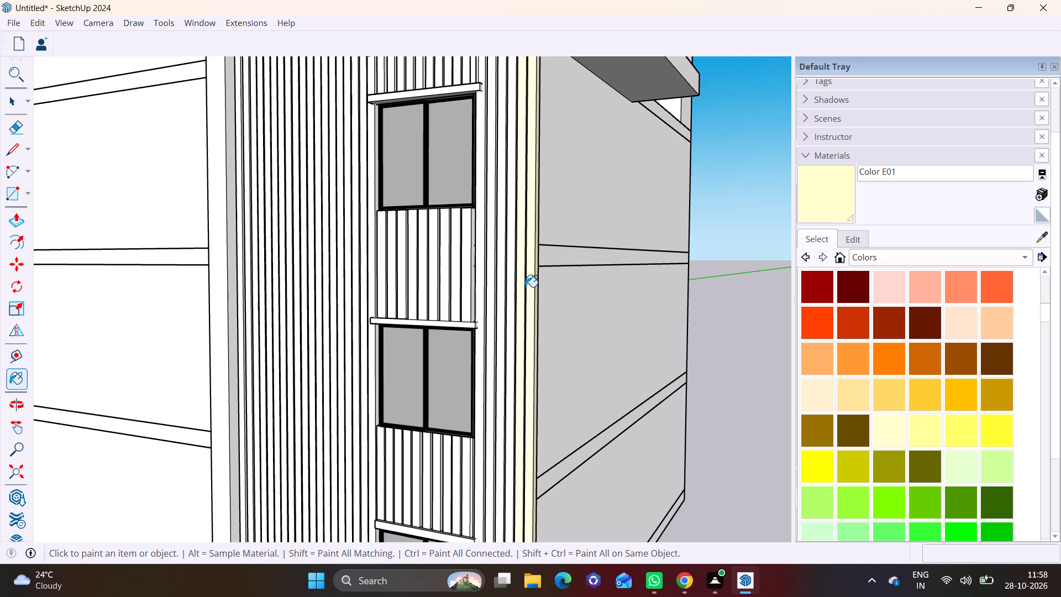
left_click(529, 283)
left_click(521, 272)
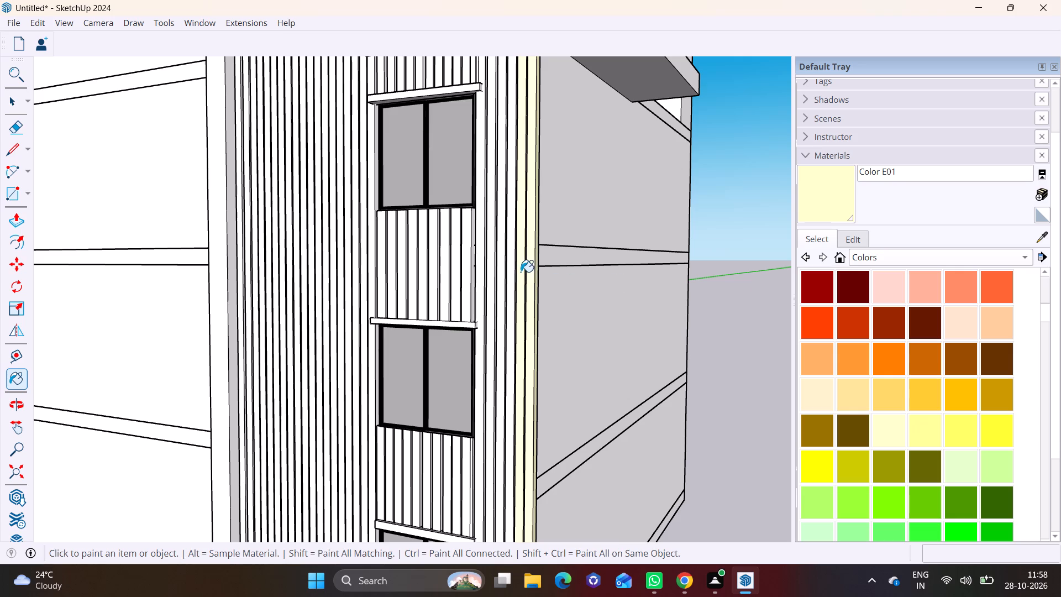
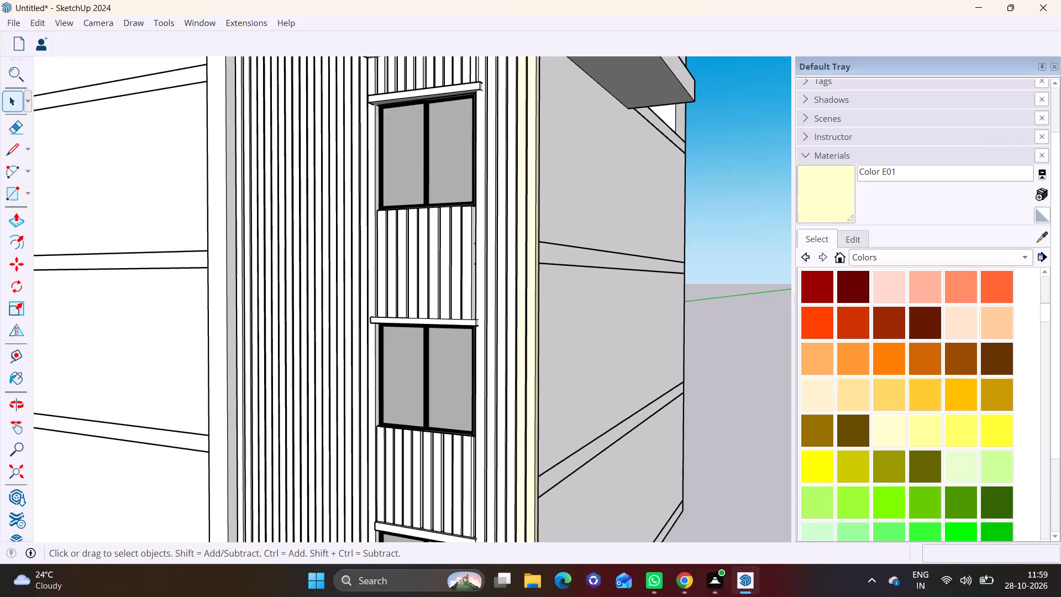
Paint the remaining white slat faces between the window column and the already coloured corner slats with Color E01.
left_click(513, 303)
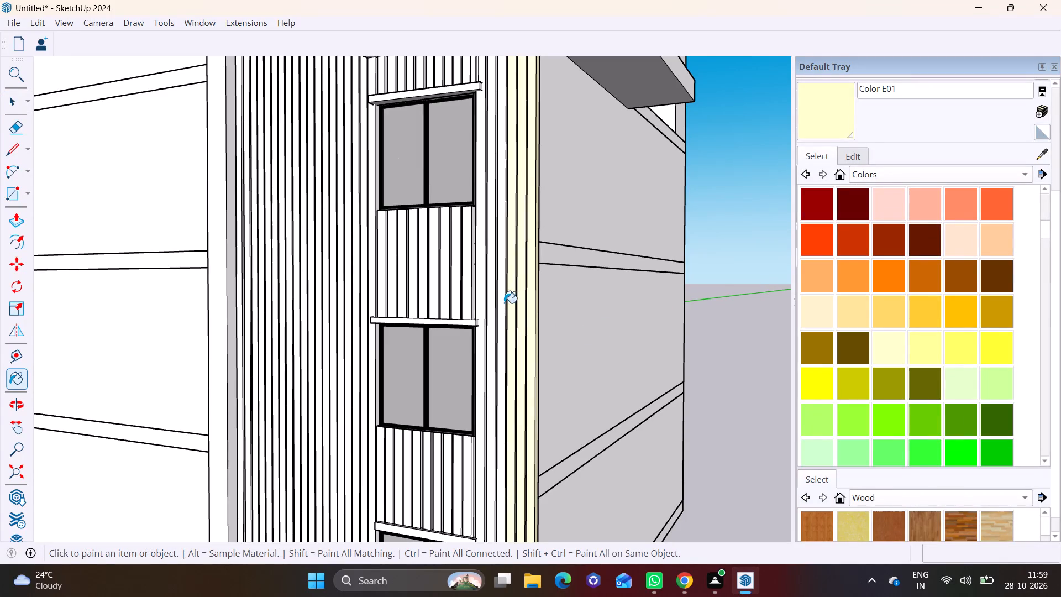
left_click(504, 303)
left_click(491, 301)
left_click(485, 301)
Paint the front faces of the slats in the panel between the upper two windows with Color E01.
left_click(465, 295)
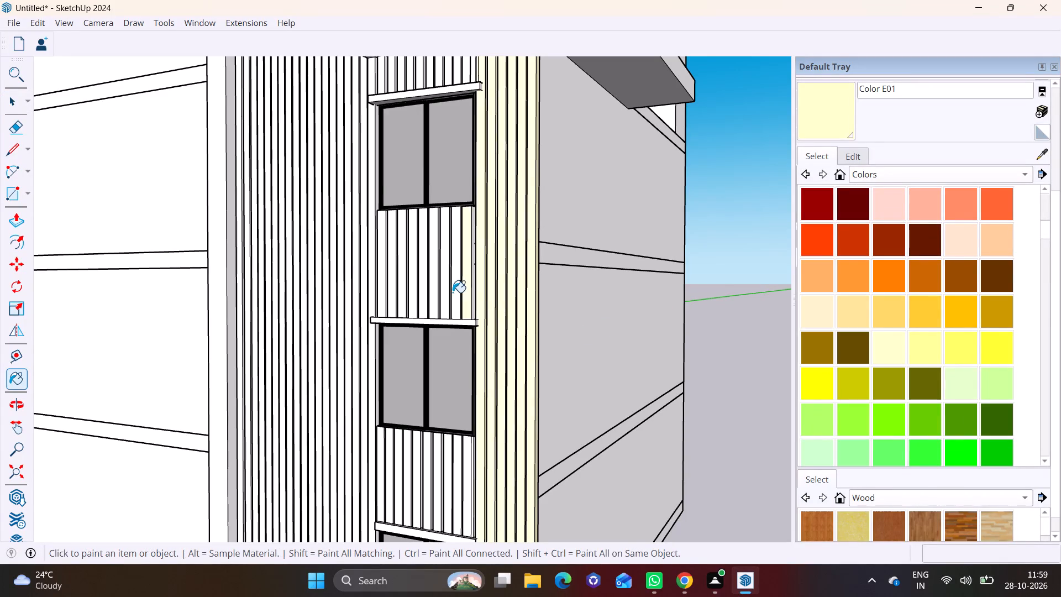
left_click(453, 292)
left_click(442, 289)
left_click(454, 289)
scroll(456, 282, "up", 4)
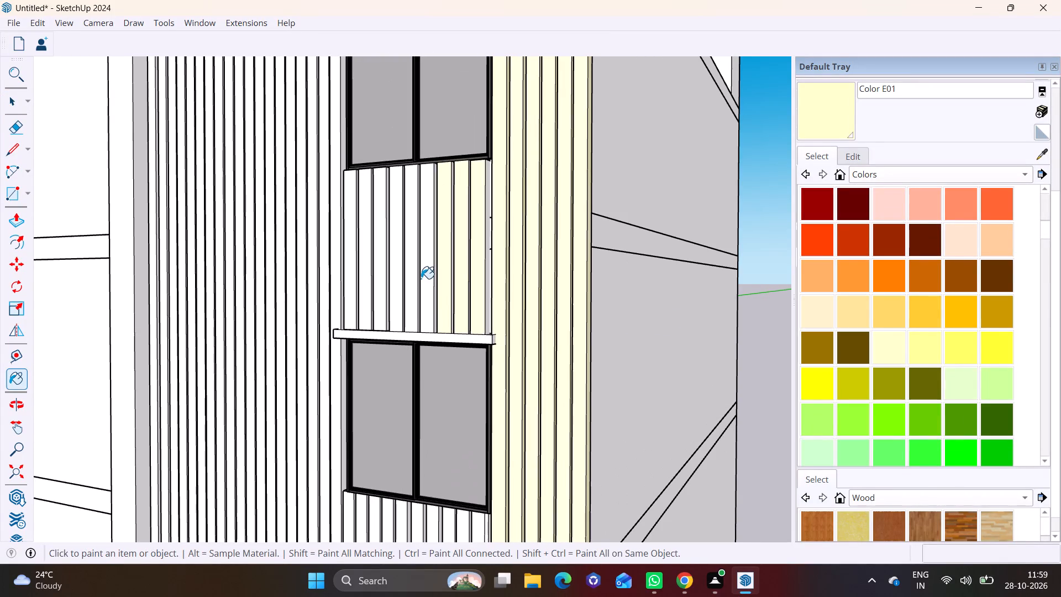
left_click(423, 278)
left_click(409, 278)
left_click(398, 276)
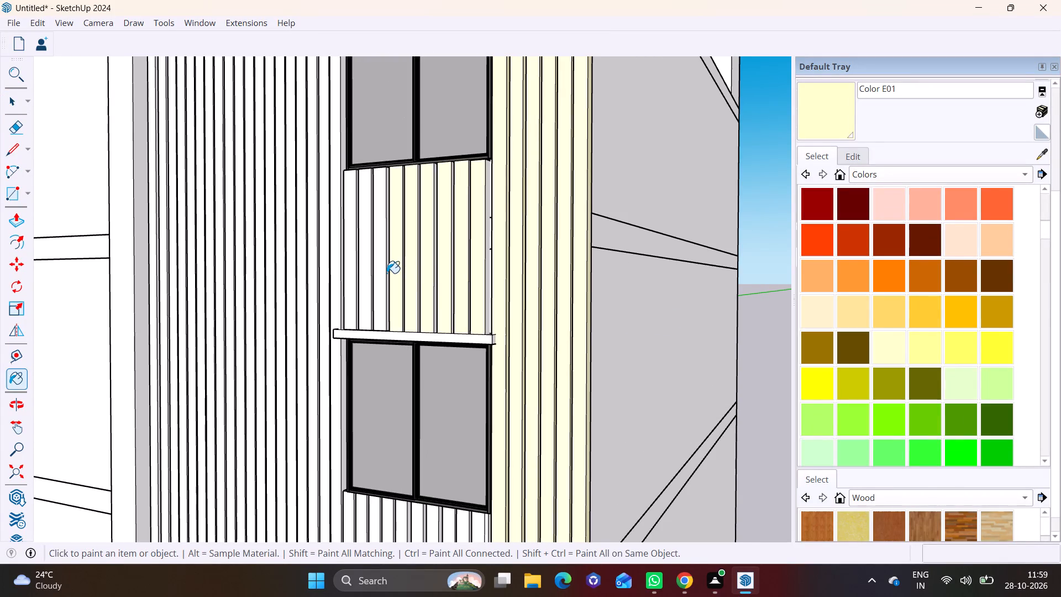
left_click(382, 273)
left_click(365, 273)
left_click(342, 273)
Paint the tall slat faces across the wide slatted field, from the curved frame edge to the window column, with Color E01.
middle_click_drag(379, 264, 523, 268)
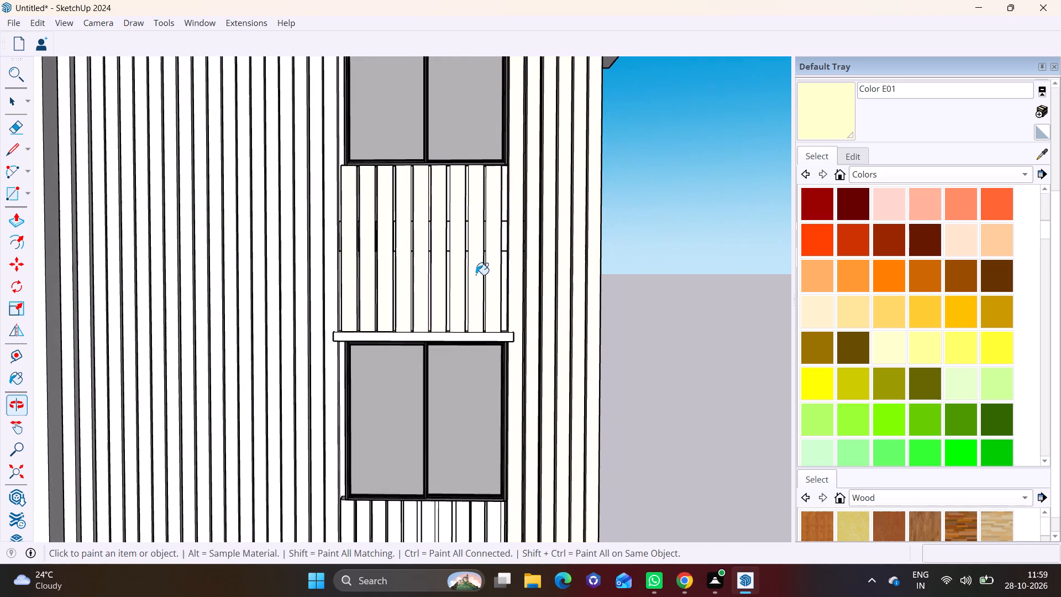
scroll(183, 273, "up", 1)
left_click(49, 270)
left_click(71, 265)
left_click(91, 264)
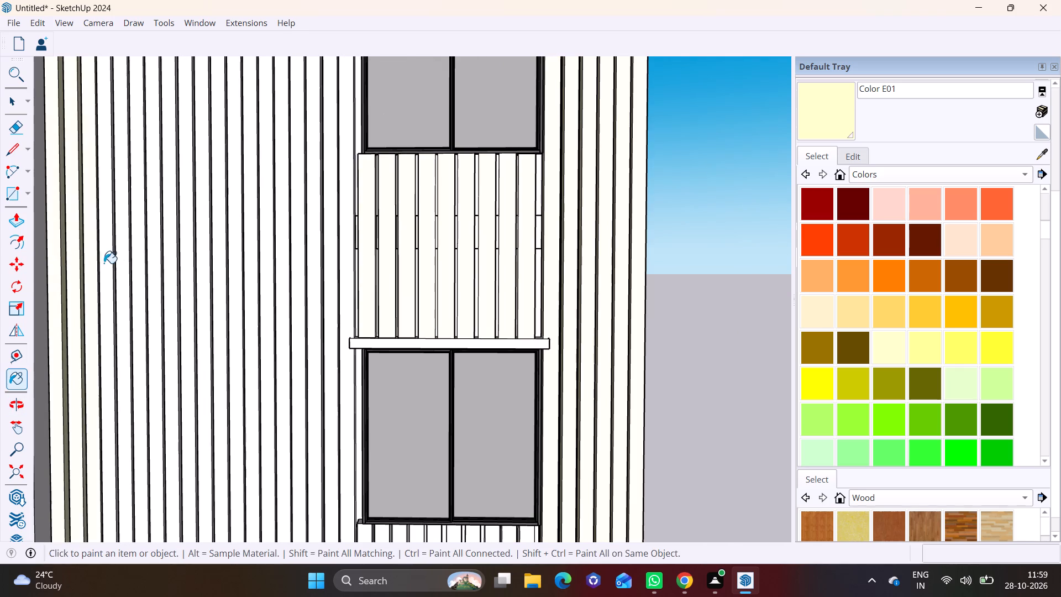
left_click(104, 263)
left_click_drag(117, 260, 123, 260)
left_click(134, 258)
left_click(155, 260)
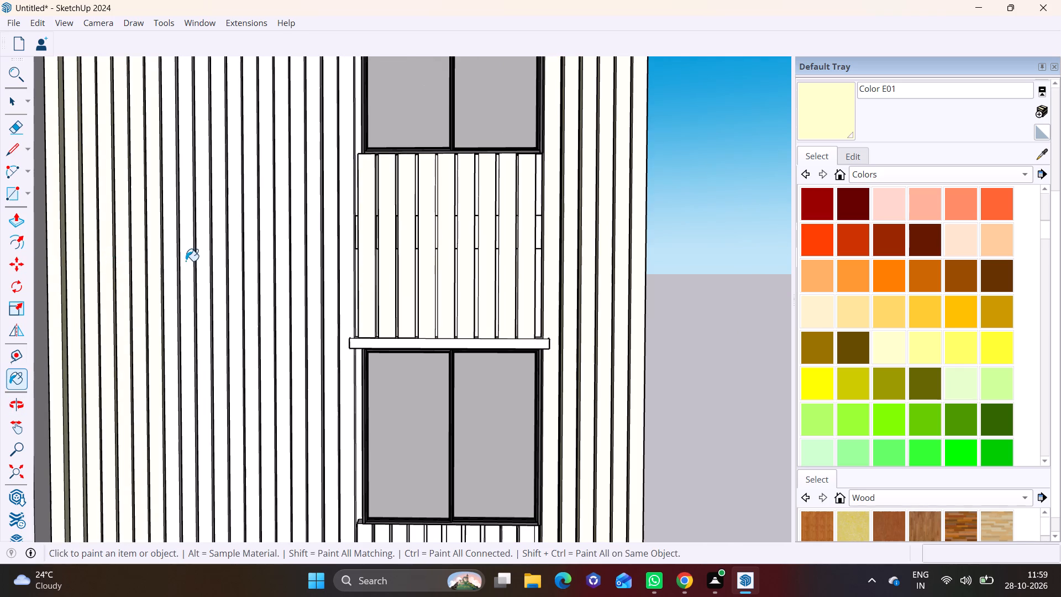
left_click(171, 262)
left_click(188, 263)
left_click(204, 259)
left_click(225, 254)
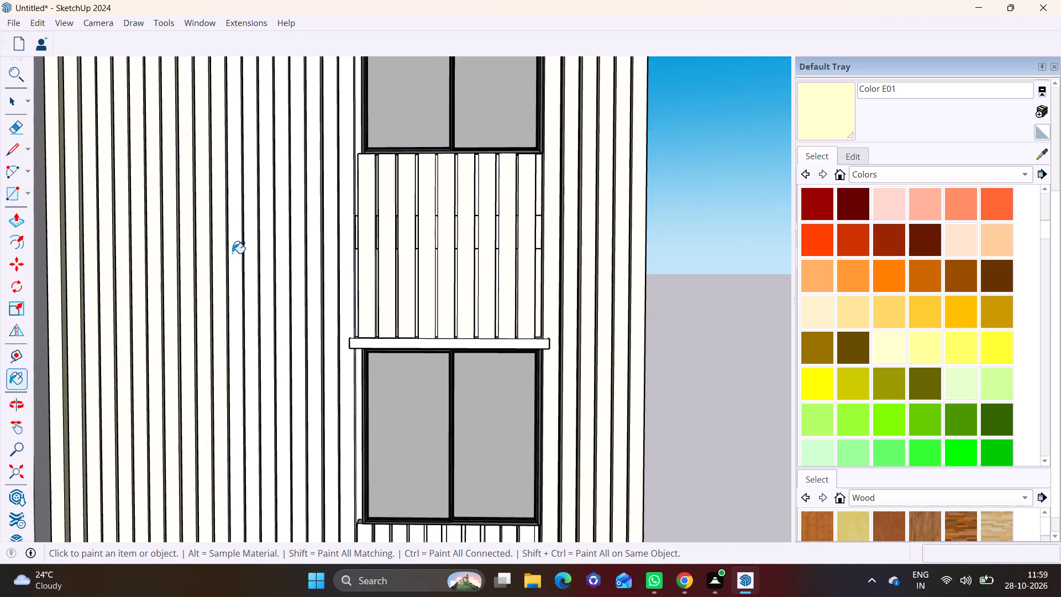
left_click(232, 253)
left_click(250, 253)
left_click(268, 253)
left_click(284, 253)
left_click(299, 253)
left_click_drag(313, 253, 318, 253)
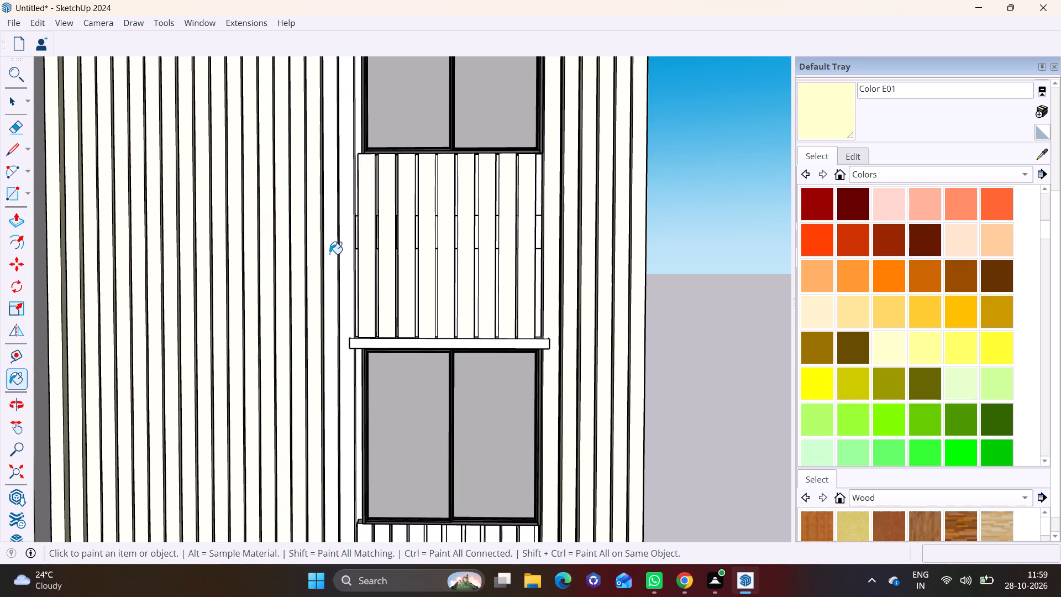
left_click(330, 254)
left_click(340, 254)
Paint the front faces of the short slats above the topmost window, under the balcony slab, with Color E01.
scroll(355, 254, "down", 10)
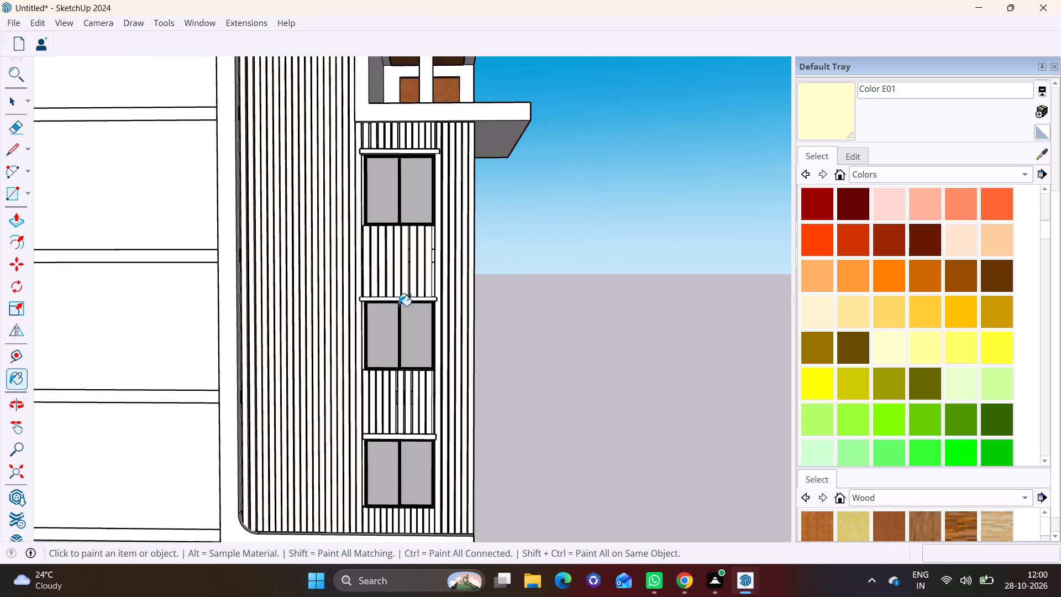
middle_click_drag(398, 306, 191, 293)
scroll(376, 174, "up", 7)
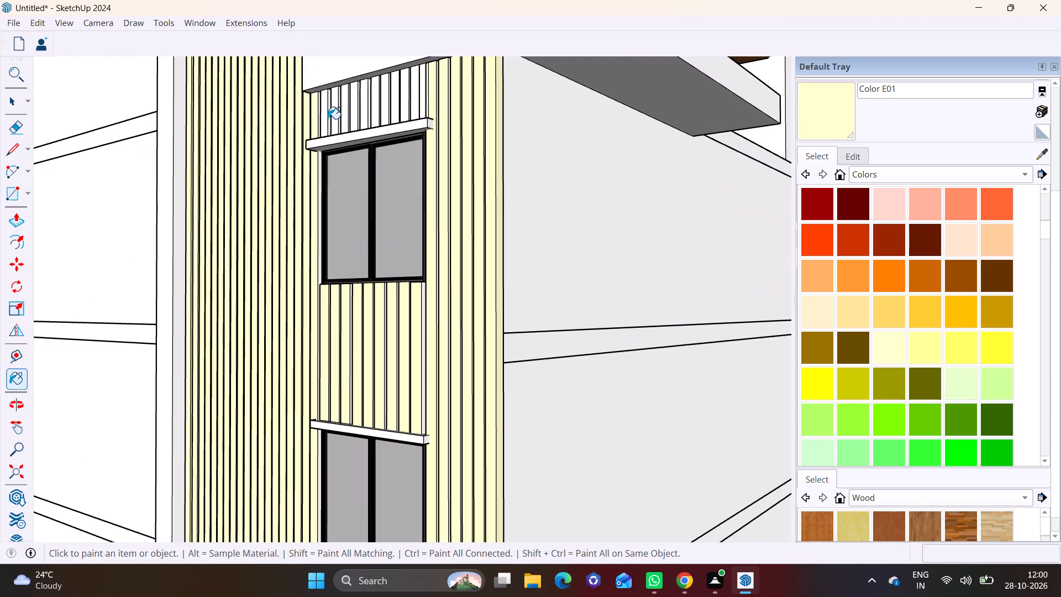
left_click(325, 115)
left_click(340, 114)
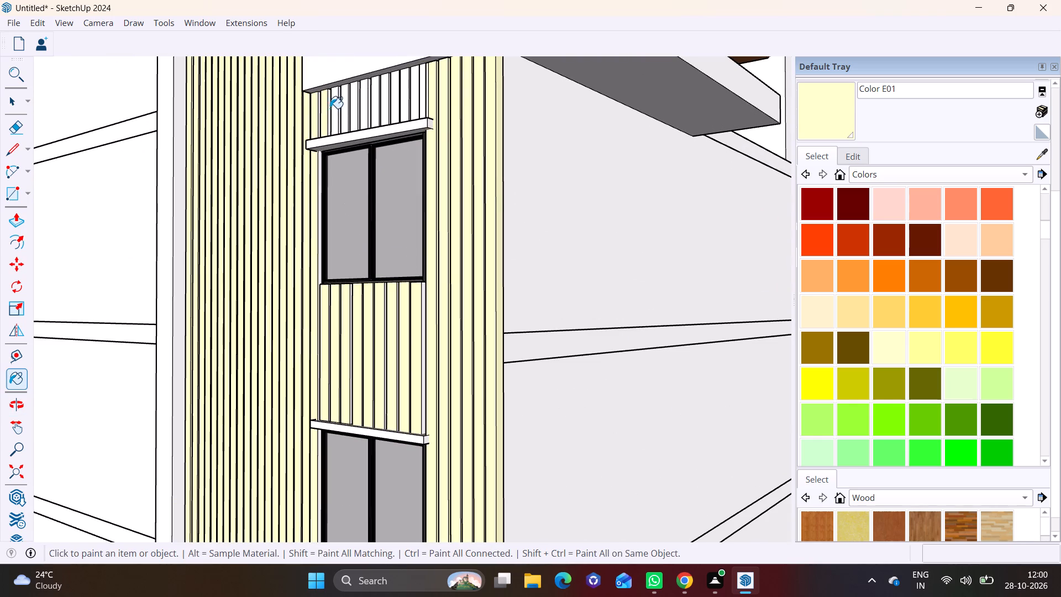
left_click(337, 109)
scroll(325, 96, "up", 7)
left_click(328, 112)
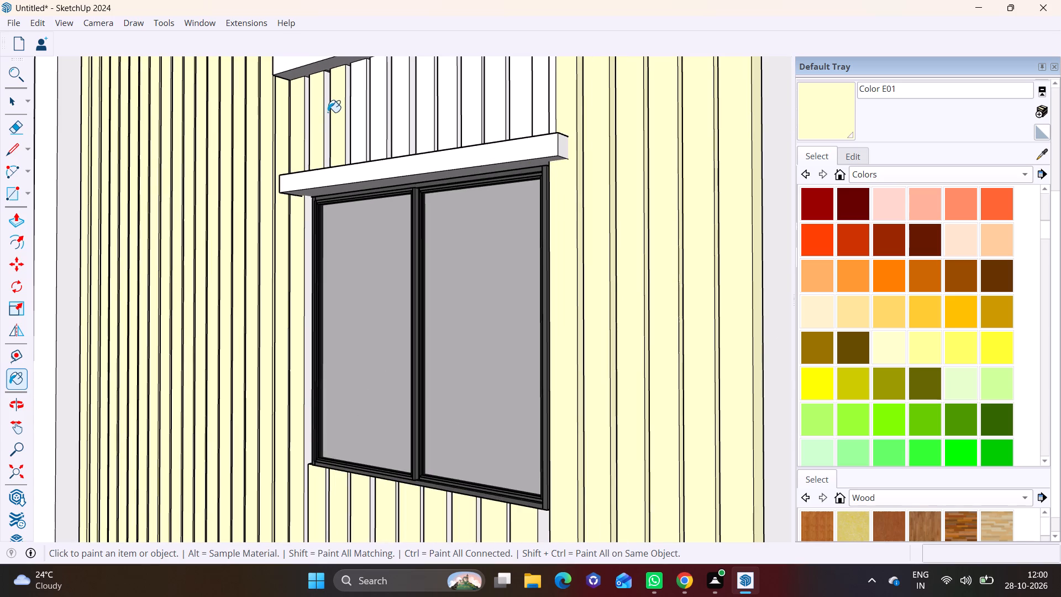
left_click(302, 113)
left_click(308, 113)
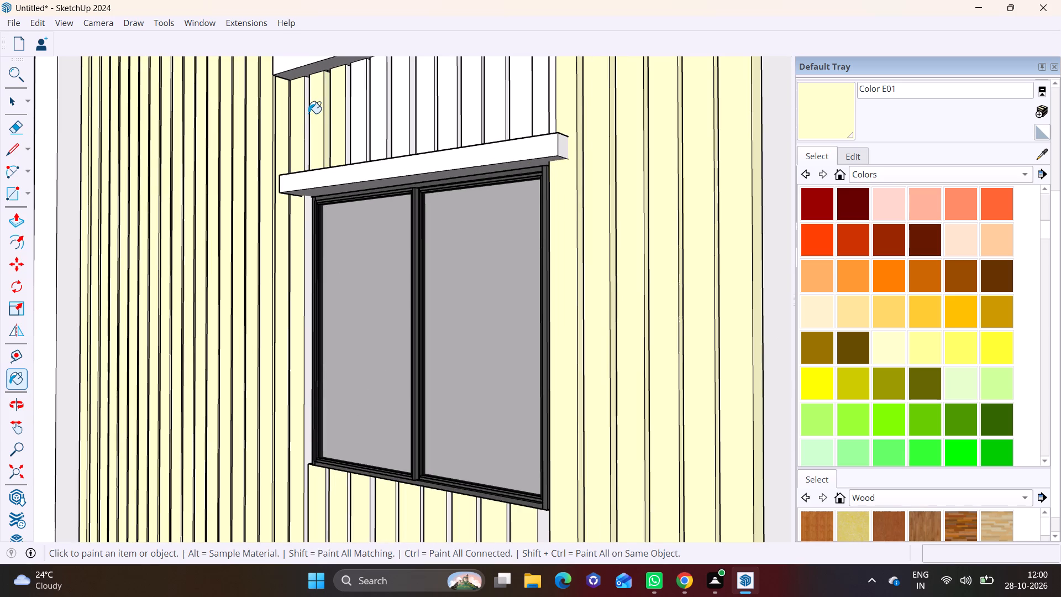
left_click(351, 113)
left_click(348, 112)
left_click(372, 112)
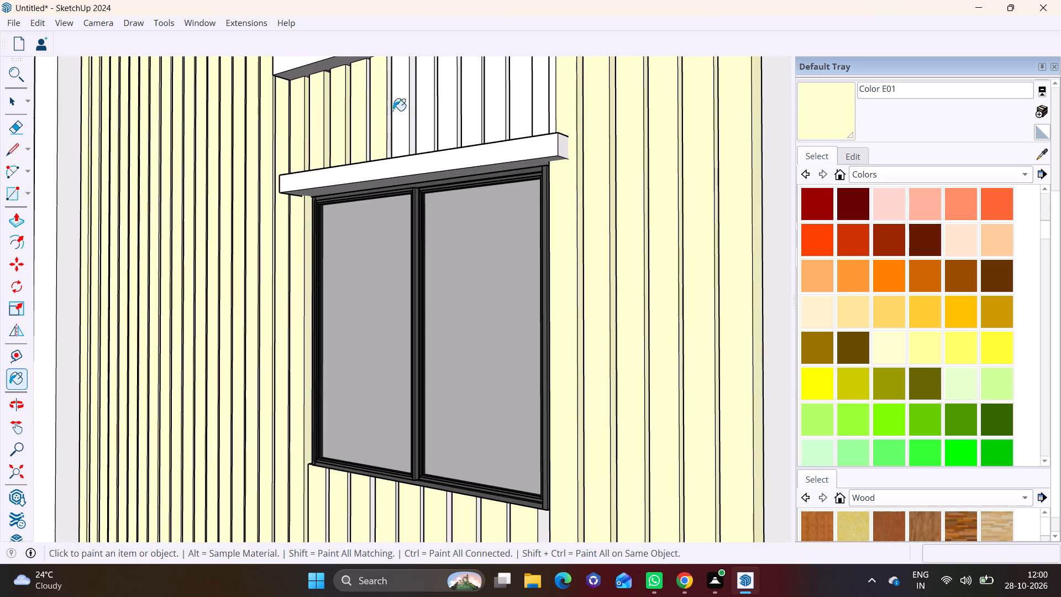
left_click(397, 109)
left_click_drag(421, 106, 429, 106)
left_click(456, 106)
left_click(477, 106)
left_click_drag(490, 105, 497, 105)
left_click_drag(518, 103, 523, 103)
left_click(549, 103)
left_click(444, 106)
left_click(415, 111)
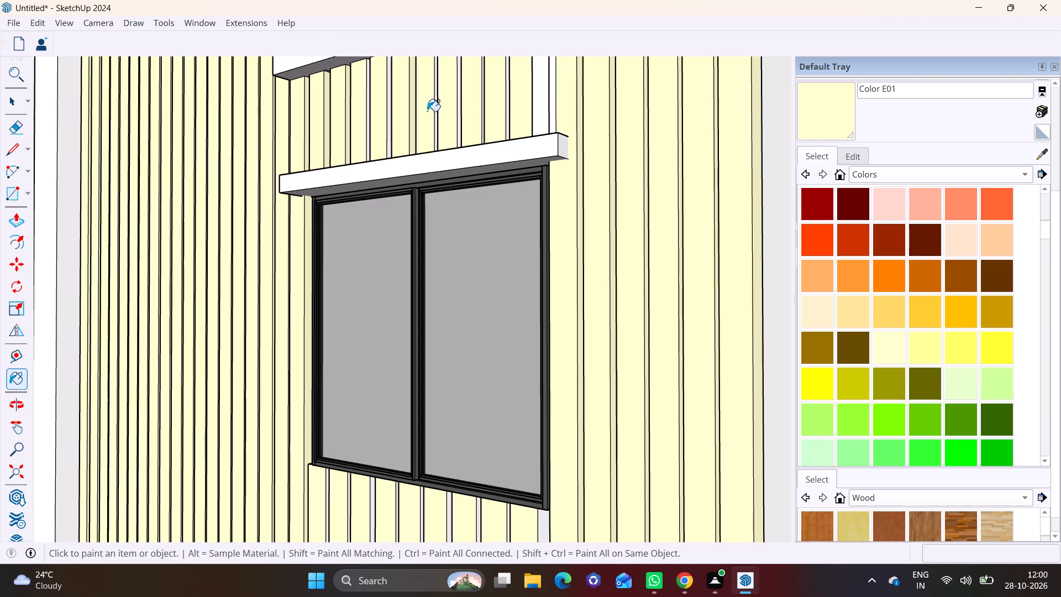
Paint the visible narrow side faces of the slats above the topmost window's lintel with Color E01.
scroll(510, 108, "up", 3)
left_click(555, 115)
left_click(507, 121)
left_click(474, 127)
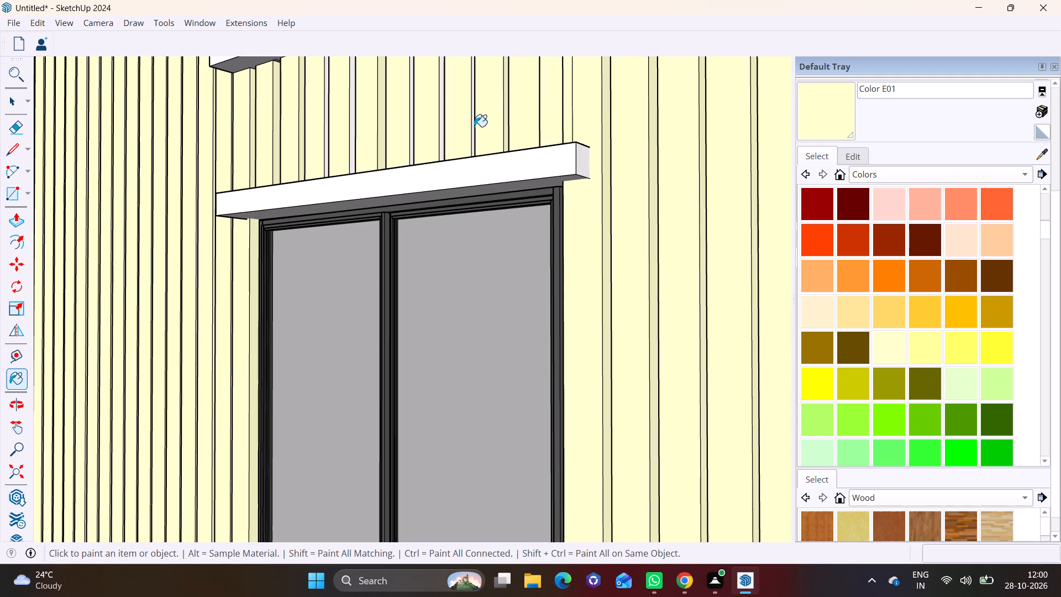
scroll(464, 124, "up", 6)
left_click(425, 130)
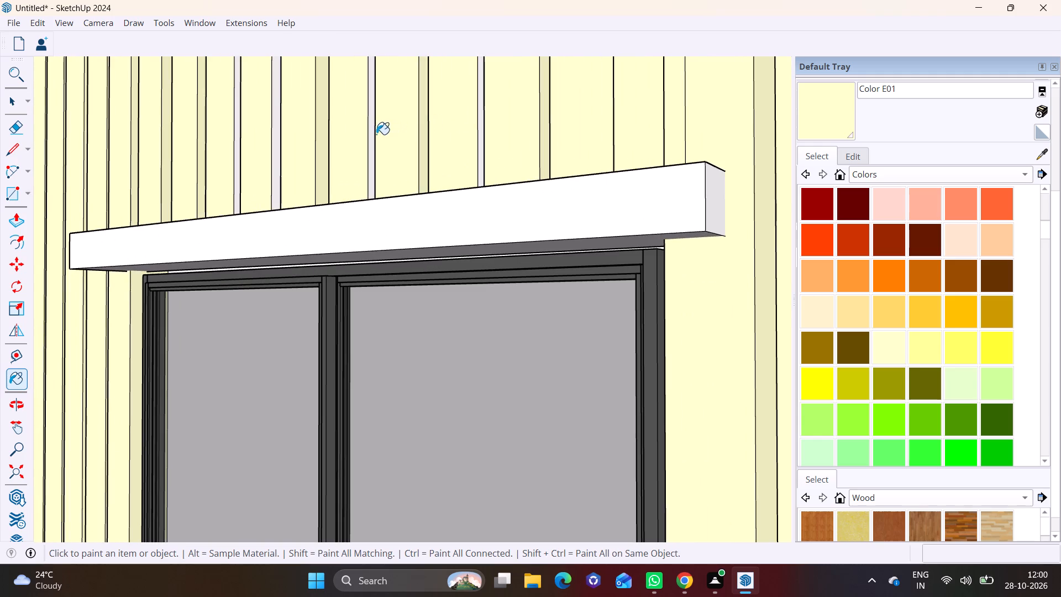
left_click(374, 135)
left_click(277, 139)
left_click(241, 142)
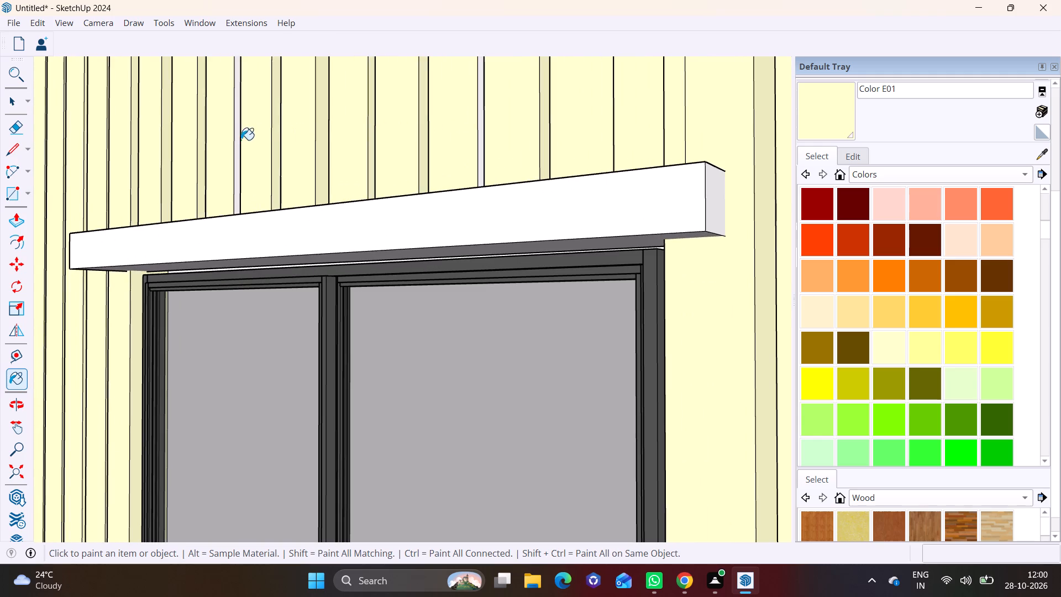
left_click(238, 145)
scroll(477, 135, "up", 4)
left_click(484, 135)
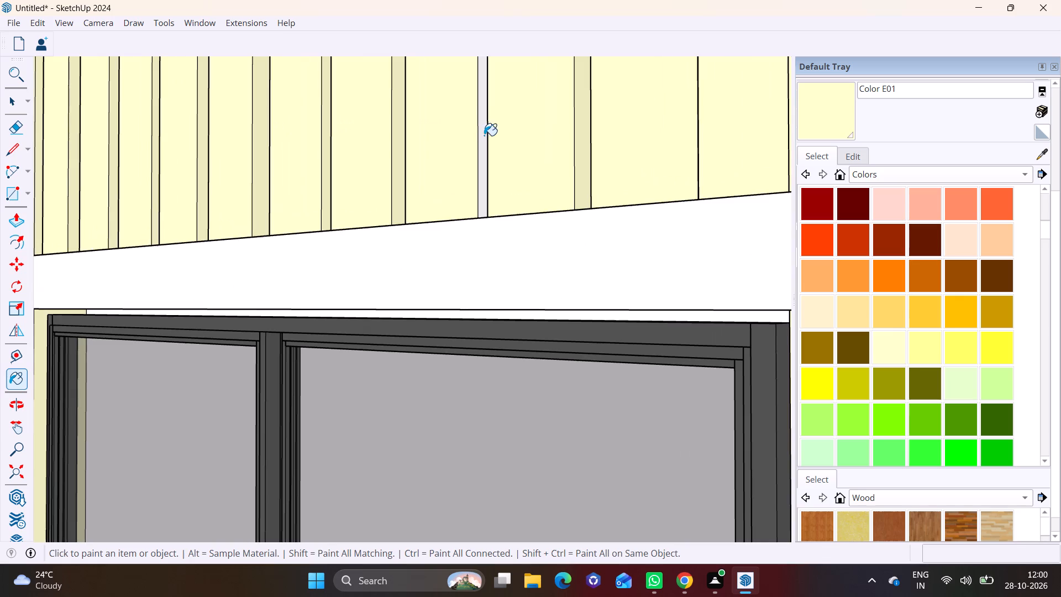
Paint the narrow side faces of the slats directly below the topmost window with Color E01.
scroll(491, 145, "down", 18)
scroll(458, 231, "down", 2)
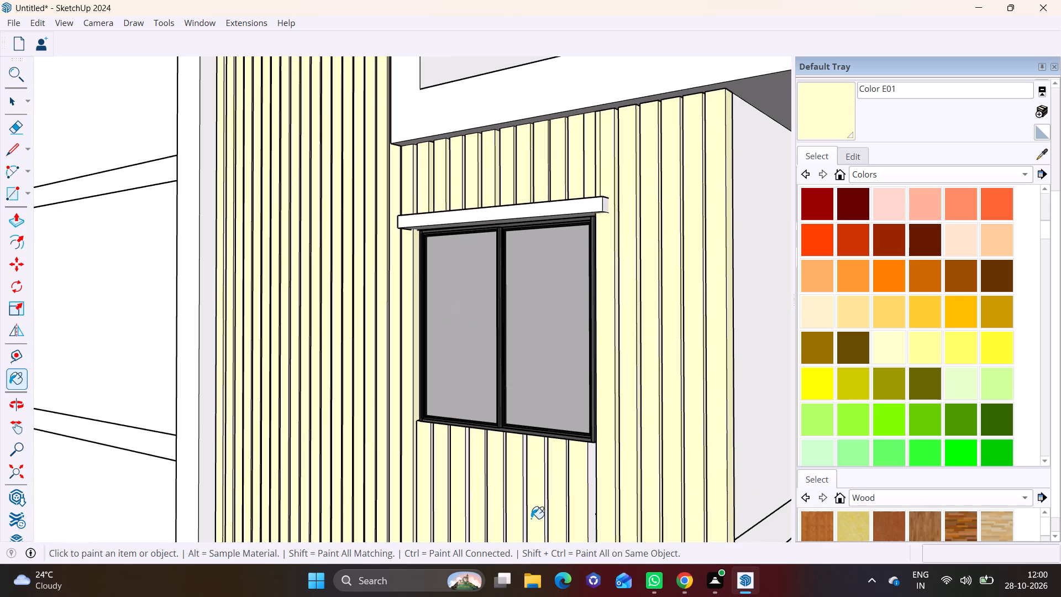
left_click(590, 469)
scroll(565, 474, "up", 6)
left_click(514, 442)
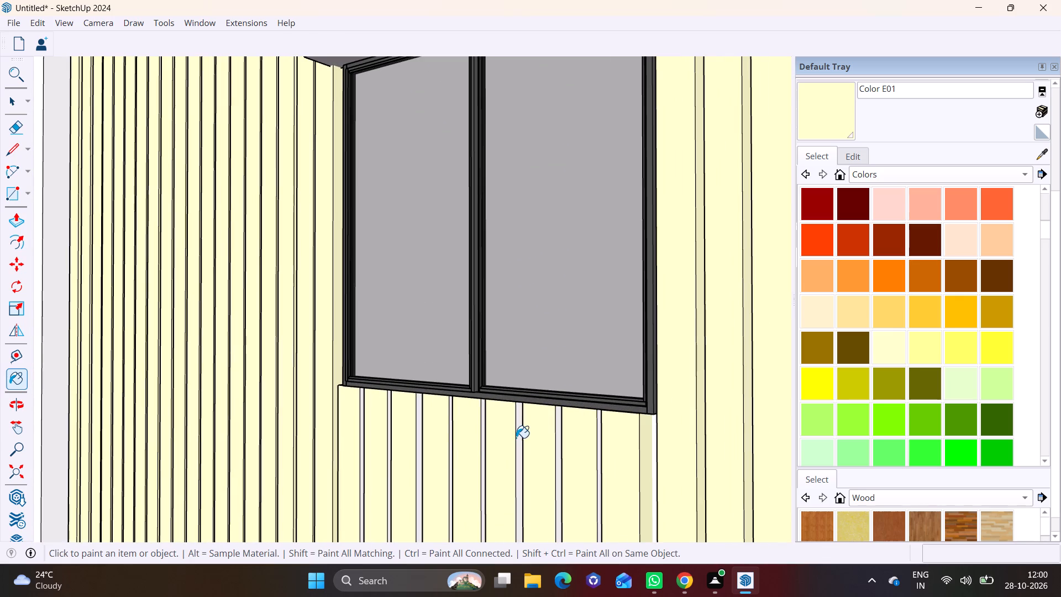
left_click(516, 438)
left_click(560, 445)
left_click(518, 446)
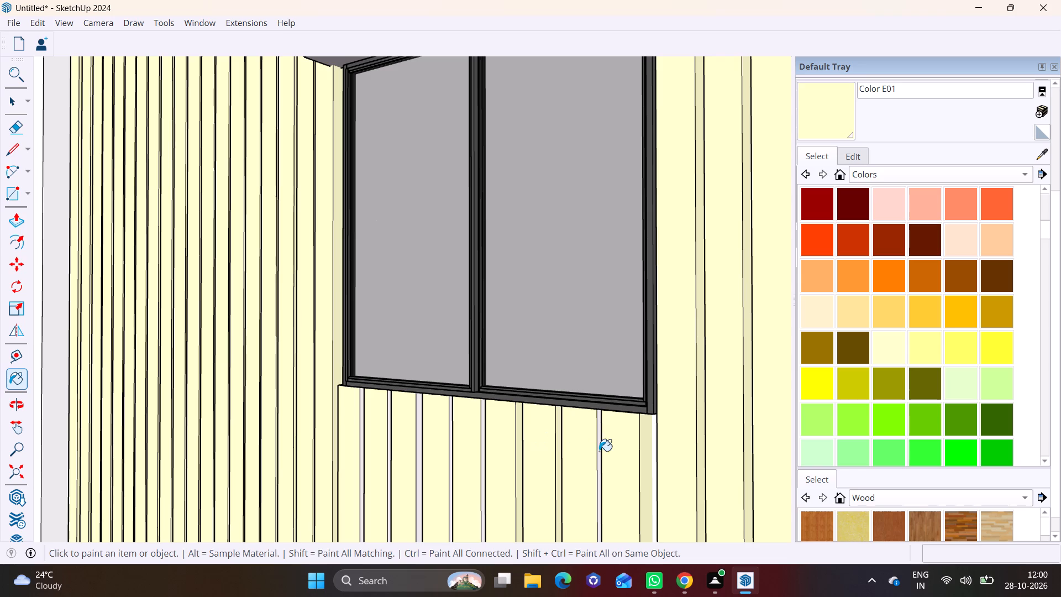
left_click(601, 451)
left_click(653, 456)
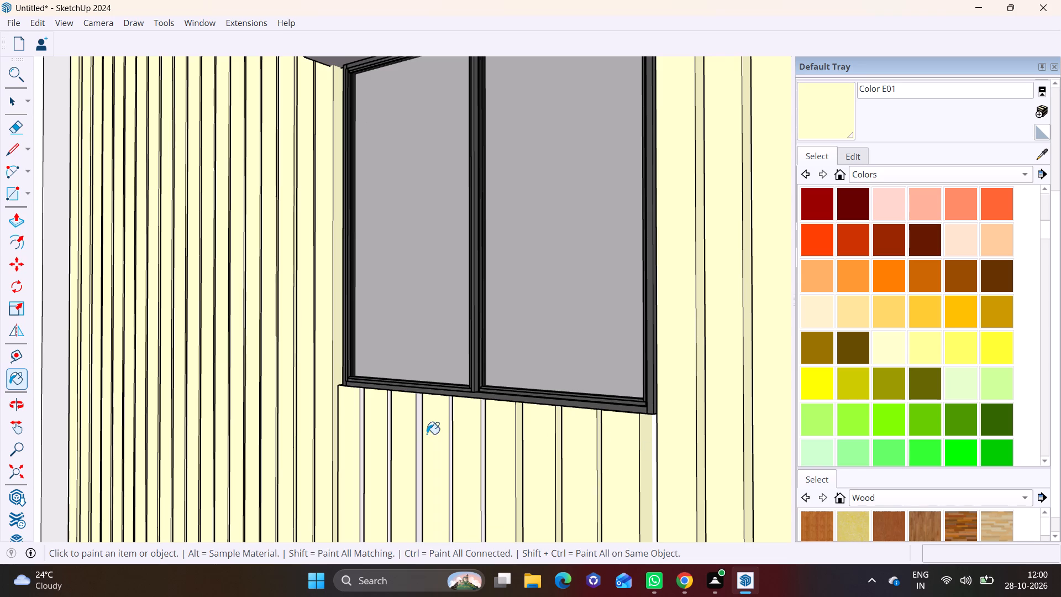
left_click(419, 436)
left_click(389, 435)
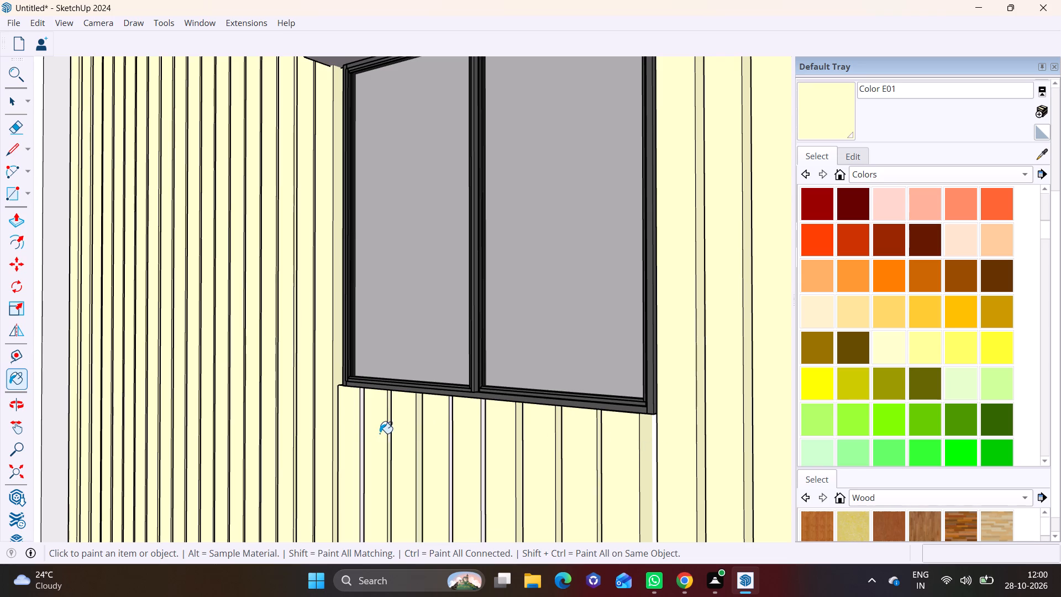
left_click(361, 436)
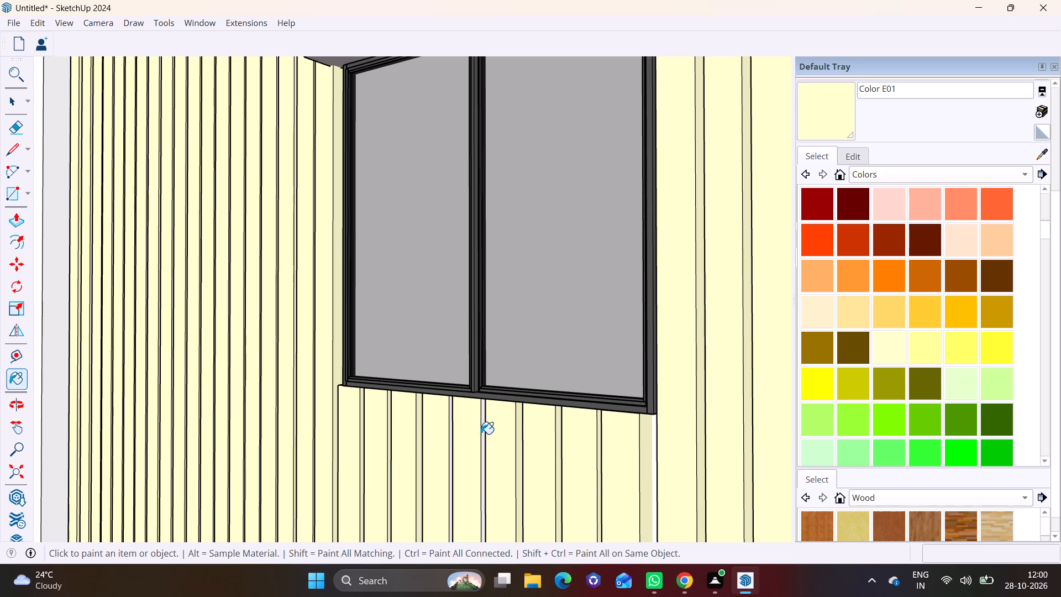
left_click(482, 433)
Paint the opposite narrow side faces of the slats above the topmost window, plus the adjoining tall slat's side, with Color E01.
scroll(476, 421, "down", 14)
middle_click_drag(507, 419, 803, 387)
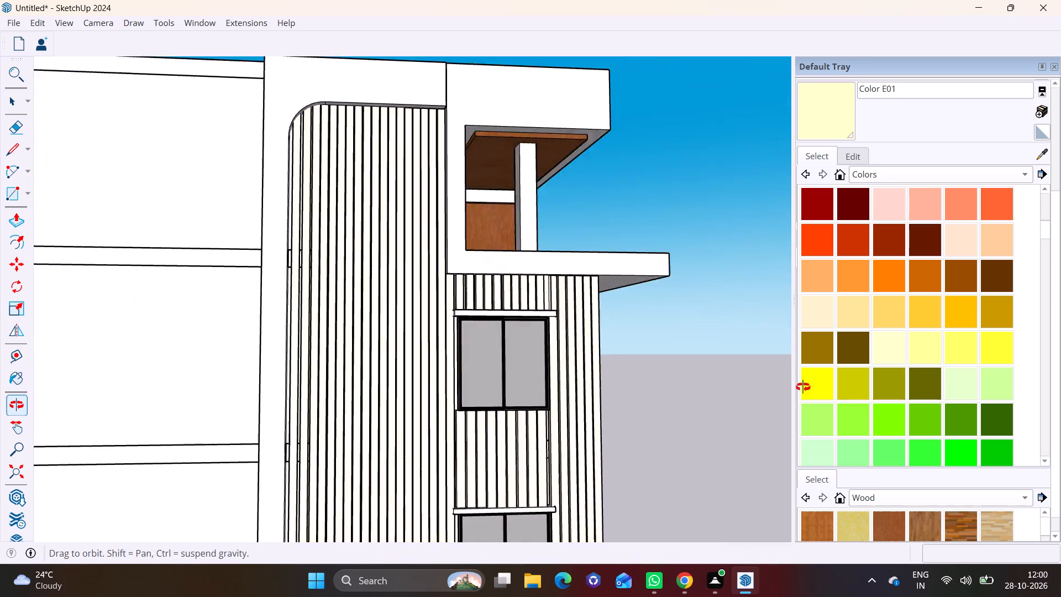
middle_click_drag(803, 387, 819, 381)
middle_click_drag(458, 360, 618, 431)
scroll(444, 402, "up", 8)
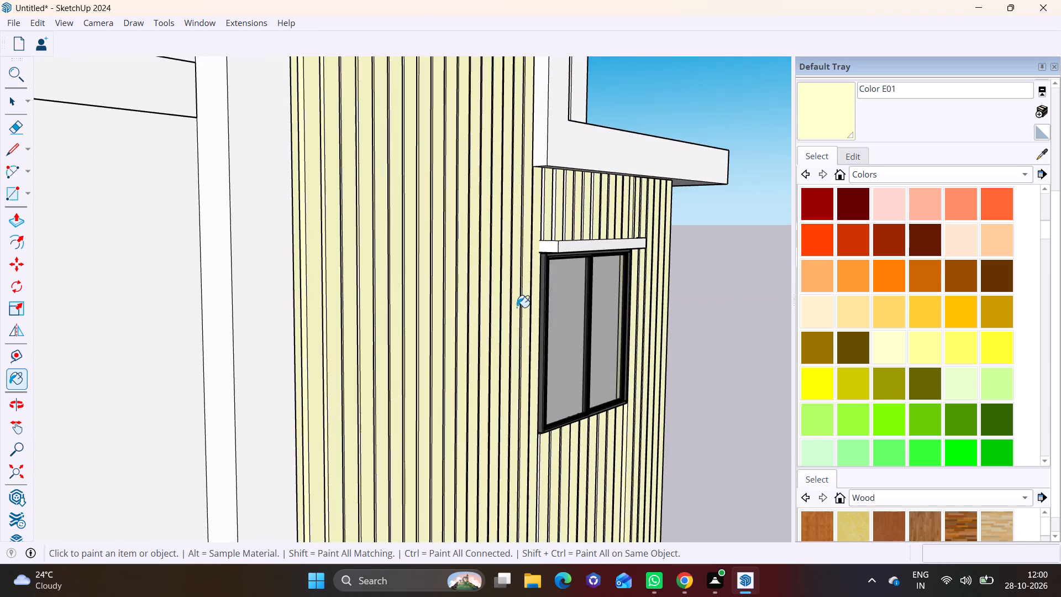
scroll(571, 208, "up", 11)
left_click(501, 210)
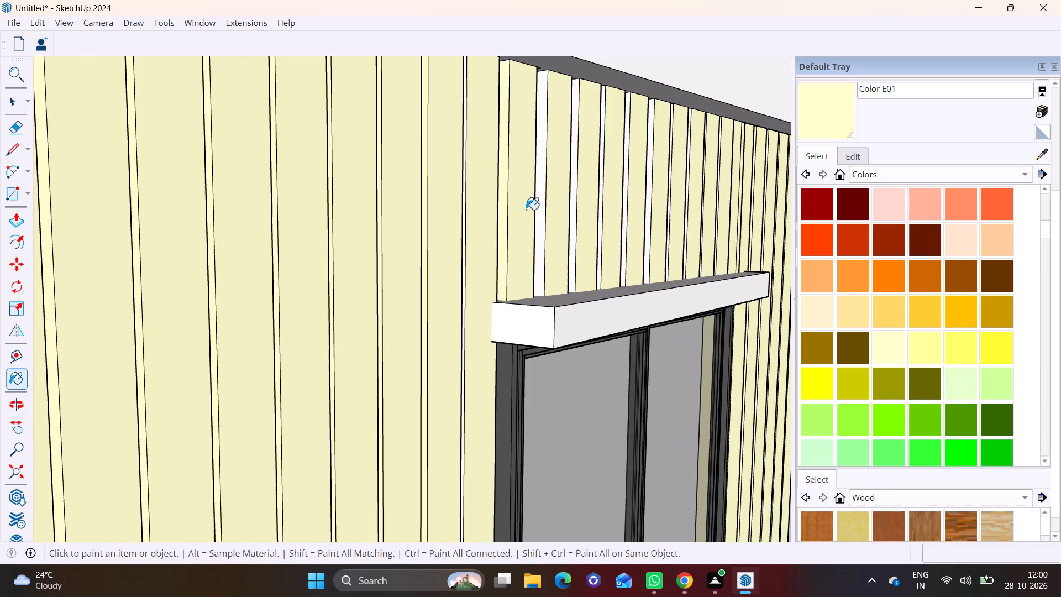
left_click(542, 203)
left_click(574, 197)
left_click(602, 207)
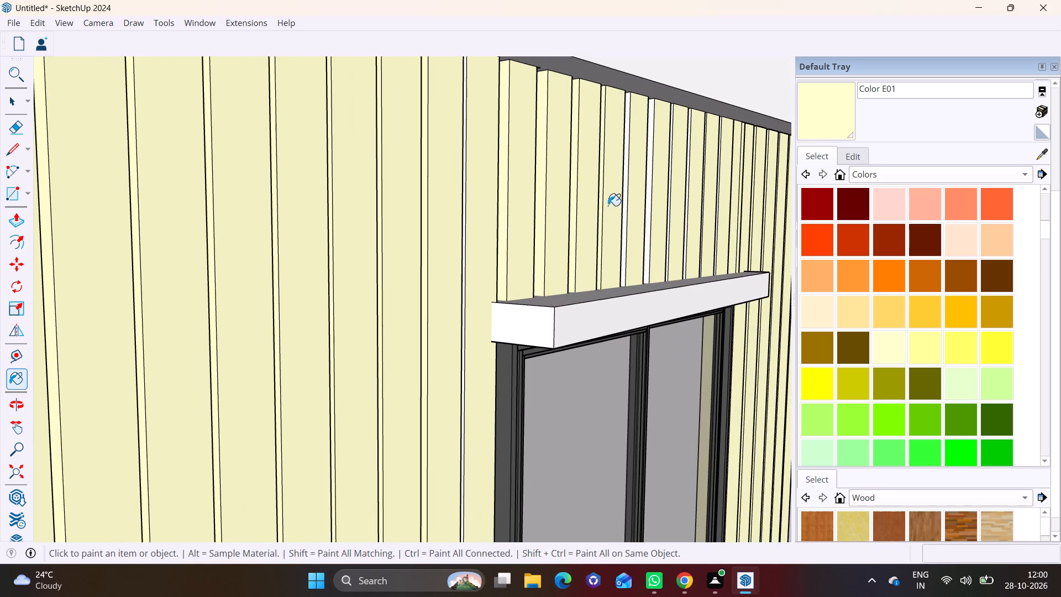
left_click(624, 203)
left_click(648, 203)
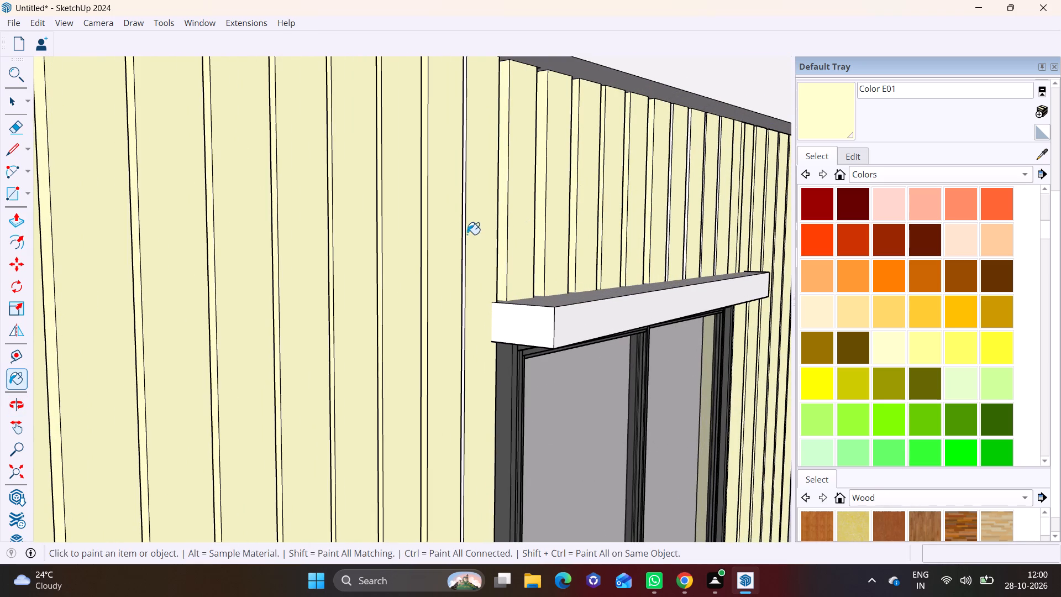
left_click(463, 234)
scroll(726, 184, "up", 4)
scroll(589, 226, "up", 2)
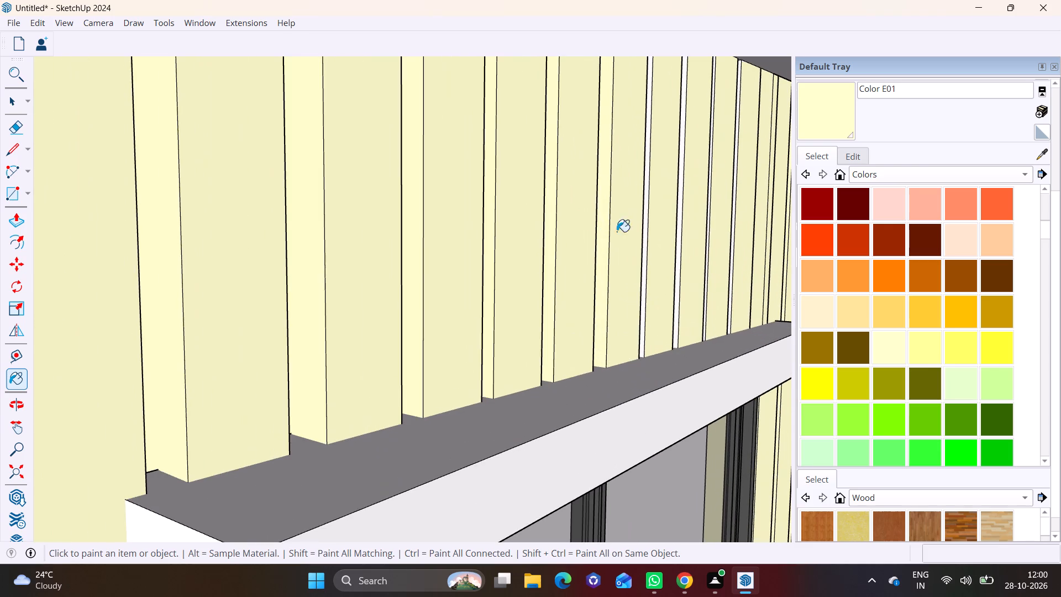
left_click(646, 221)
left_click(681, 216)
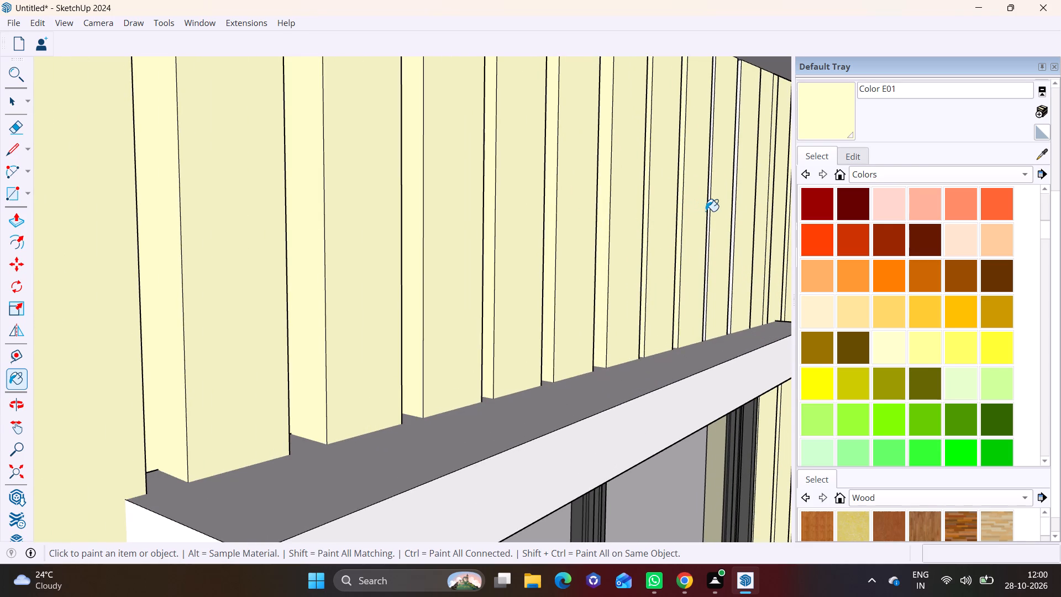
left_click(706, 211)
left_click(734, 209)
scroll(702, 218, "down", 11)
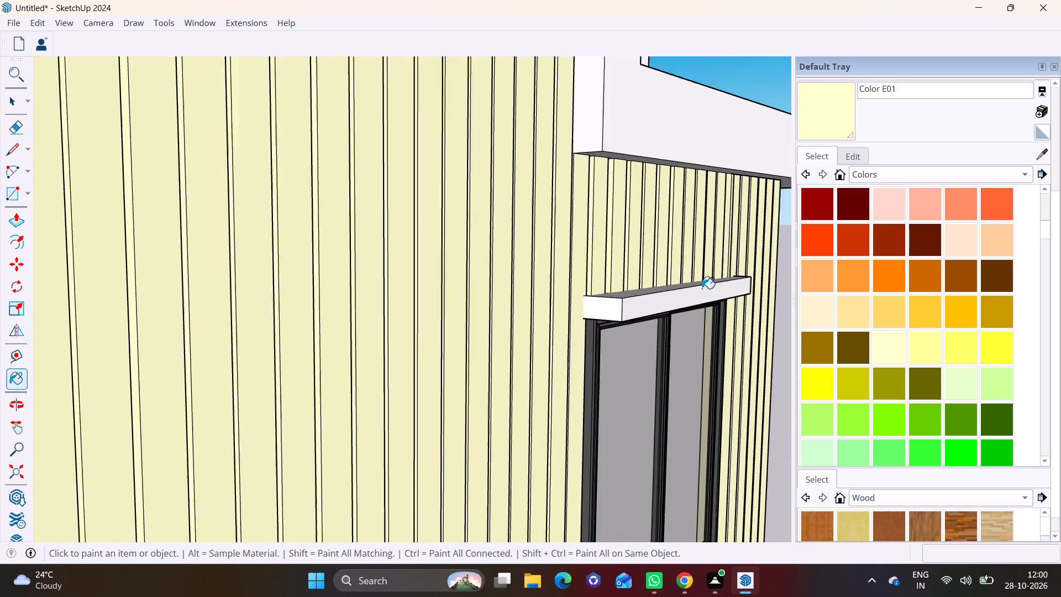
scroll(702, 289, "down", 13)
middle_click_drag(652, 480, 255, 407)
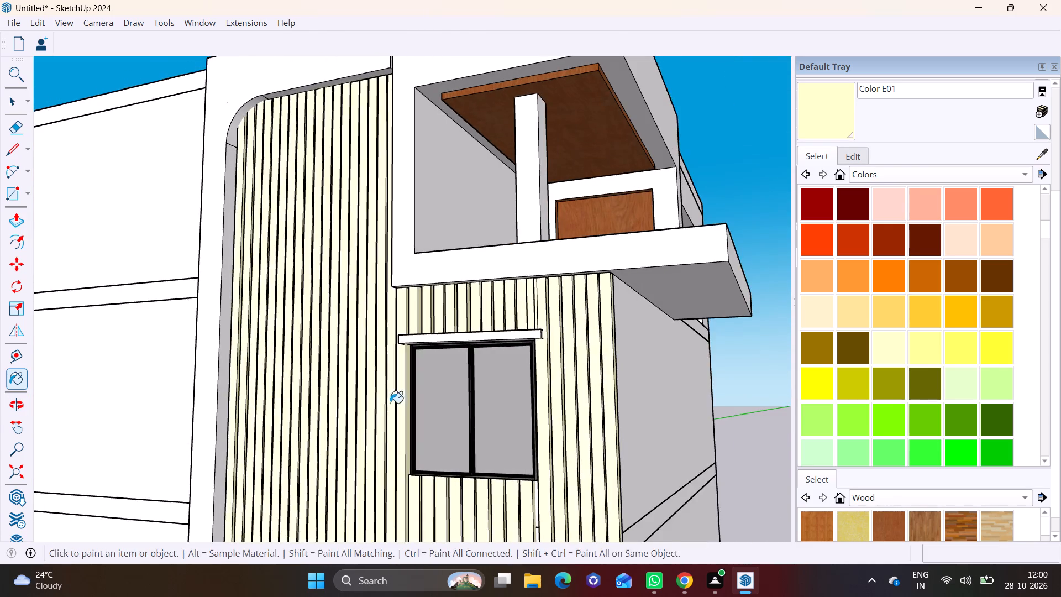
Paint the faces of the short slats below the lowest window with Color E01.
middle_click_drag(390, 403, 229, 475)
scroll(280, 422, "down", 7)
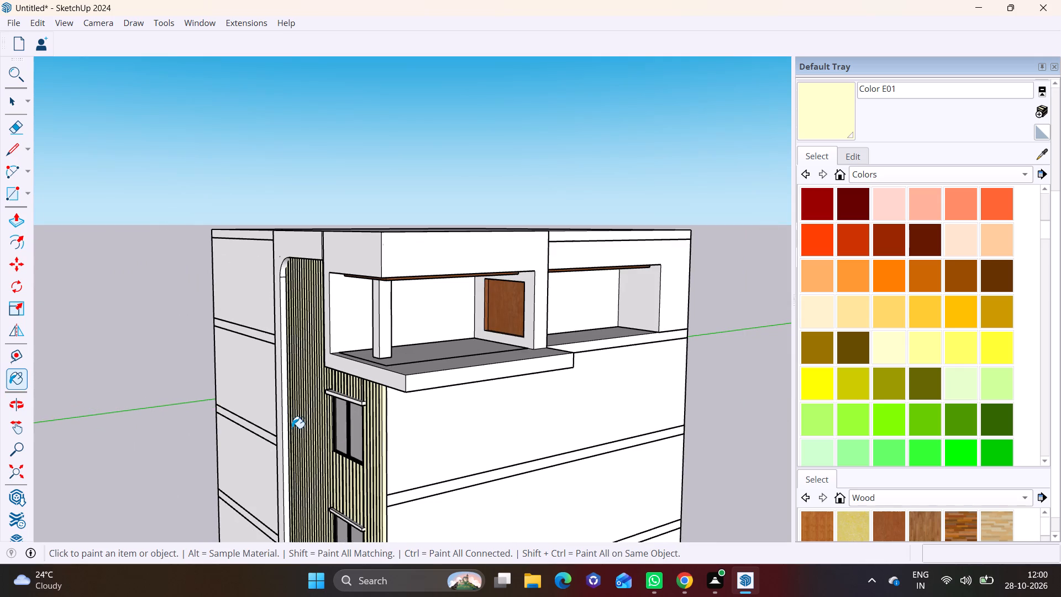
left_click(16, 107)
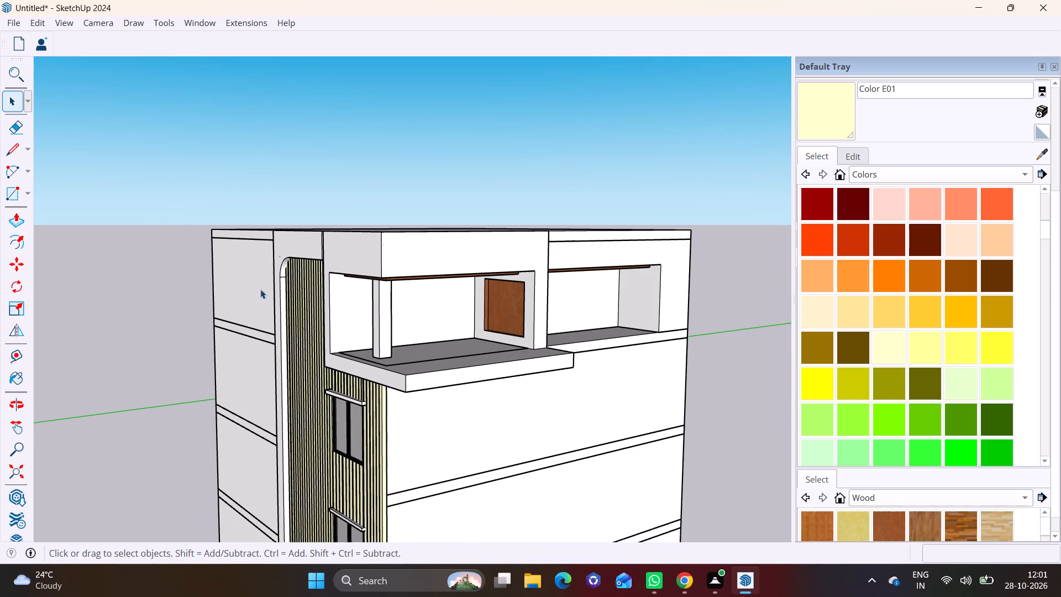
scroll(280, 328, "down", 2)
scroll(361, 411, "down", 2)
middle_click_drag(398, 437, 419, 415)
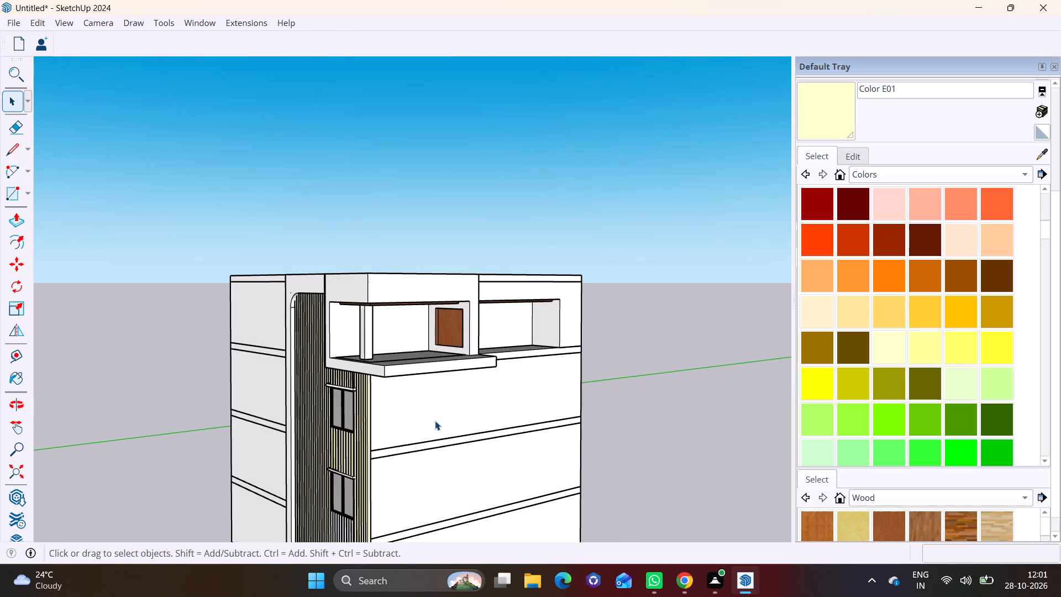
middle_click_drag(435, 414, 430, 246, "shift")
scroll(398, 308, "up", 7)
scroll(360, 392, "up", 1)
middle_click_drag(360, 392, 379, 394)
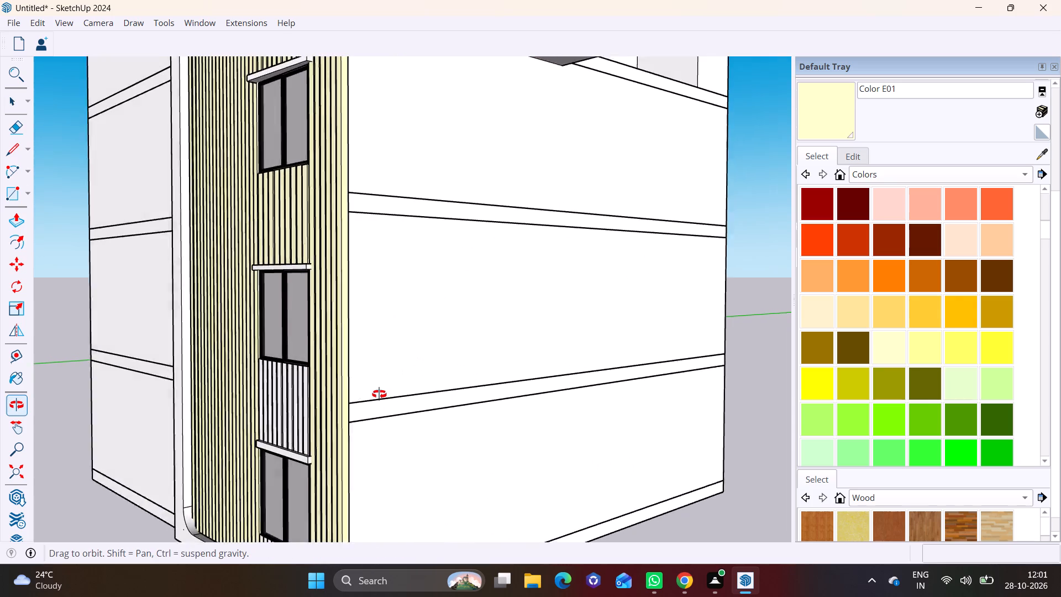
middle_click_drag(379, 394, 320, 412)
middle_click_drag(295, 492, 292, 481)
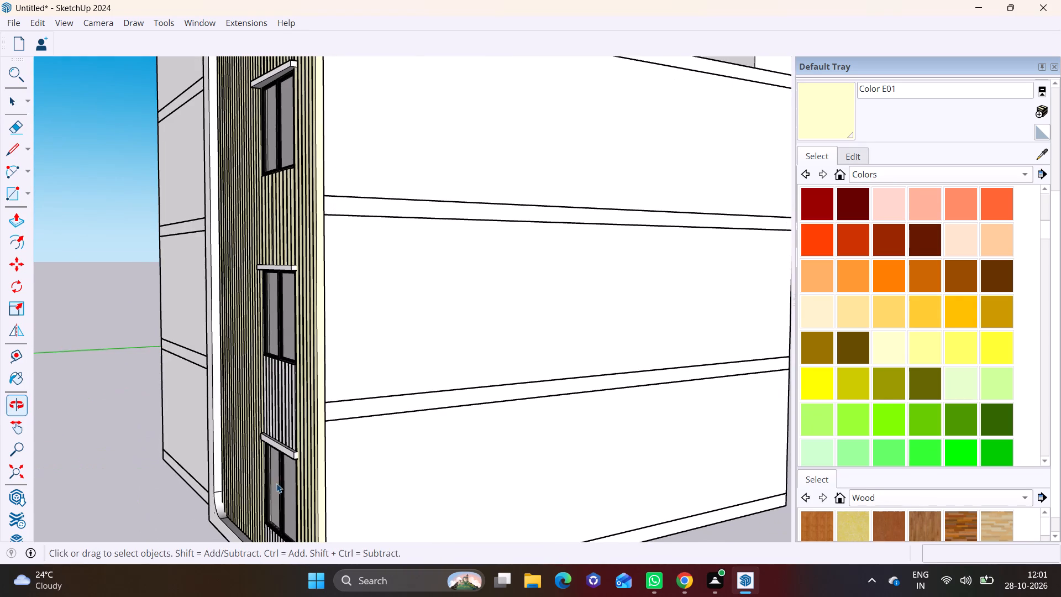
middle_click_drag(235, 498, 246, 412, "shift")
scroll(221, 467, "up", 11)
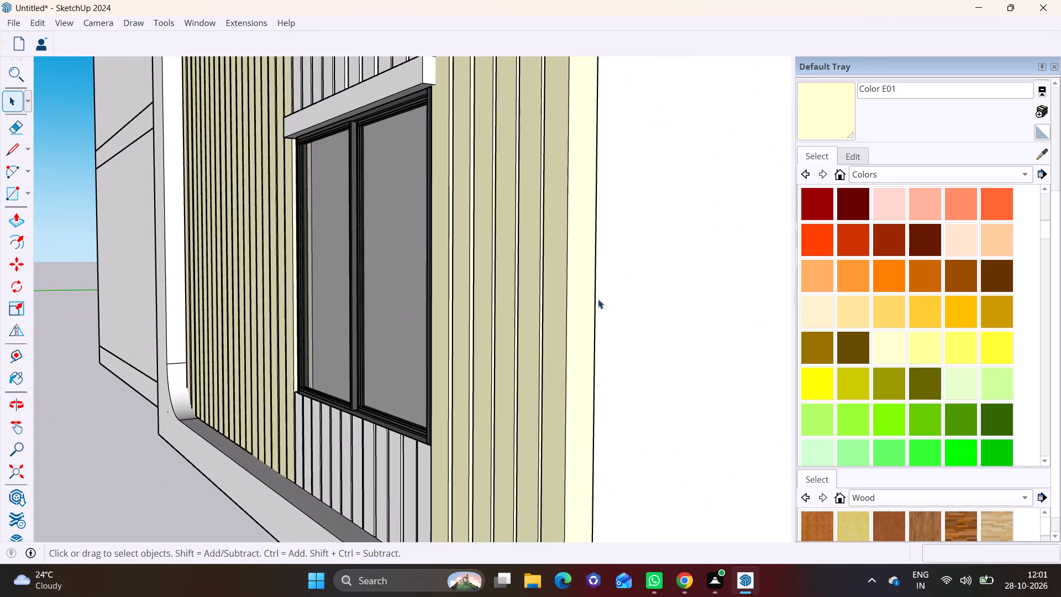
left_click(829, 115)
scroll(355, 453, "up", 2)
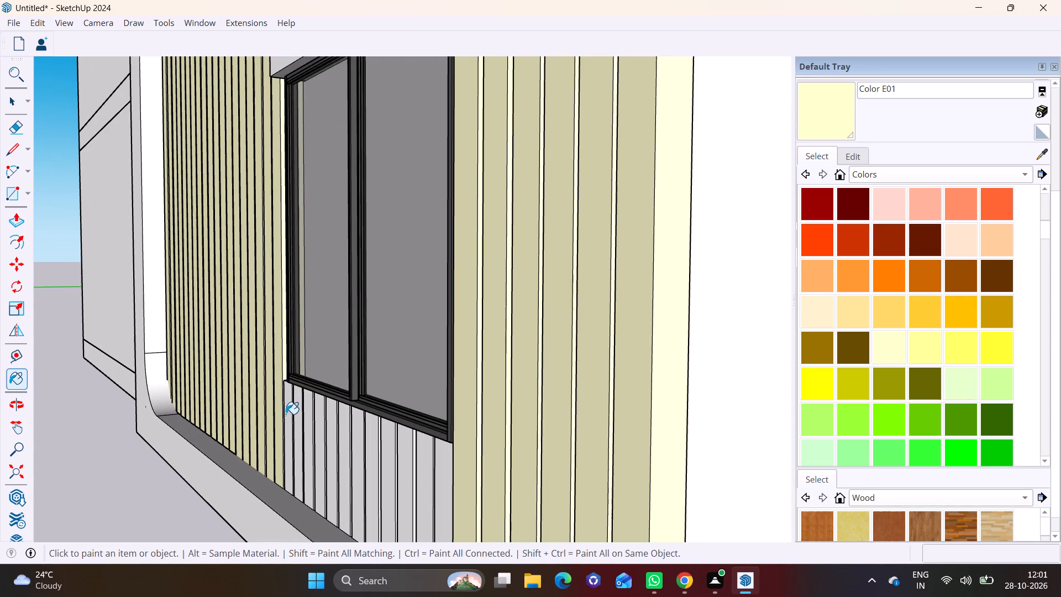
left_click(286, 414)
left_click(297, 411)
left_click(307, 411)
left_click(324, 413)
left_click(333, 420)
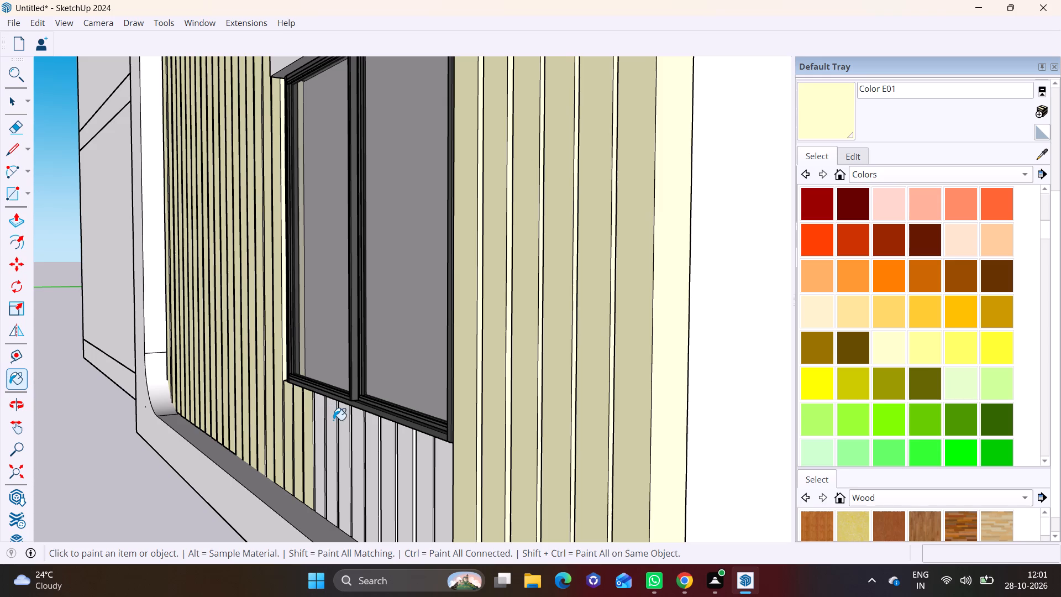
left_click(318, 422)
left_click(343, 426)
left_click(370, 433)
left_click(355, 434)
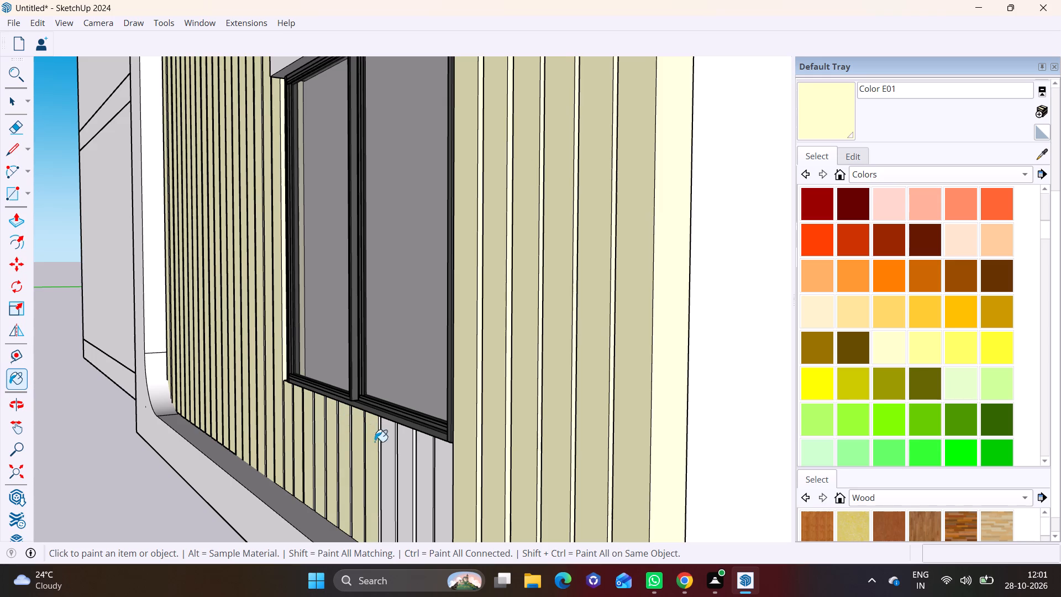
left_click(387, 444)
left_click(410, 455)
left_click(430, 456)
left_click(433, 456)
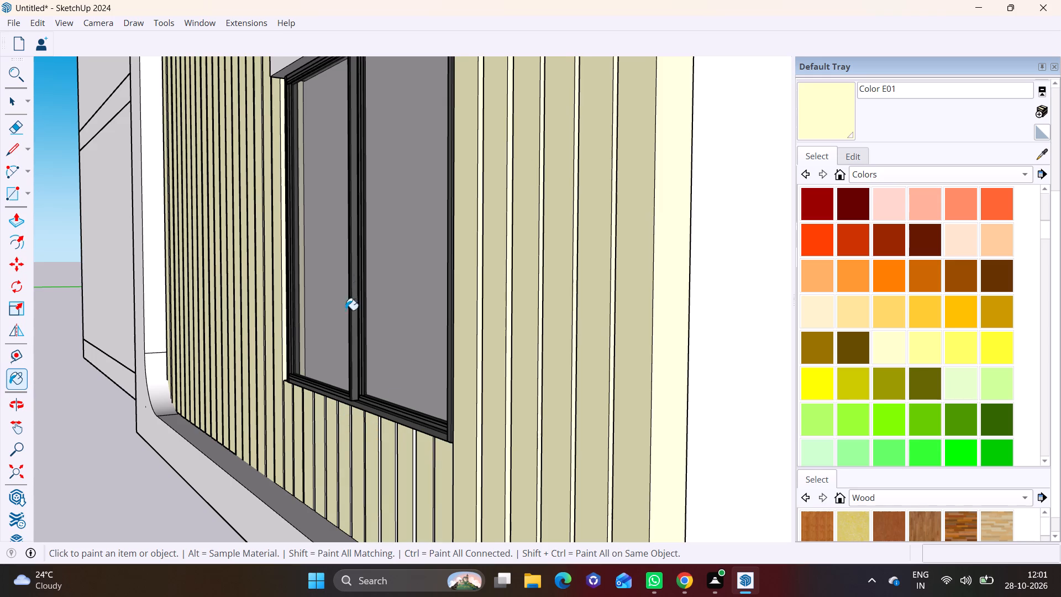
Paint the first group of slats above the lowest window's lintel, beside the tall slats nearest the curved frame, with Color E01.
scroll(339, 269, "down", 3)
scroll(339, 89, "down", 2)
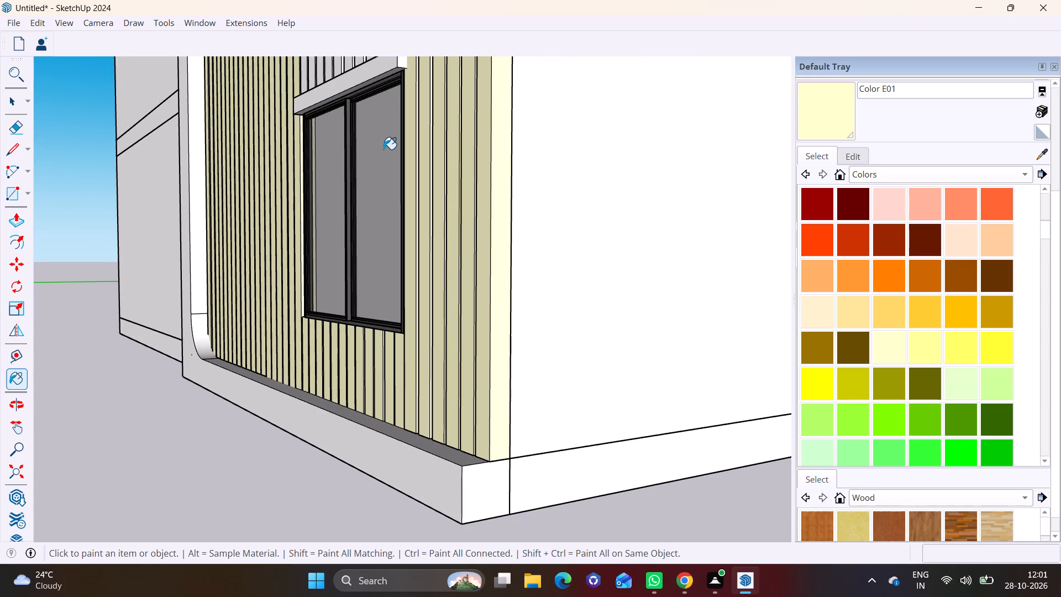
middle_click_drag(378, 167, 320, 343, "shift")
scroll(310, 220, "up", 5)
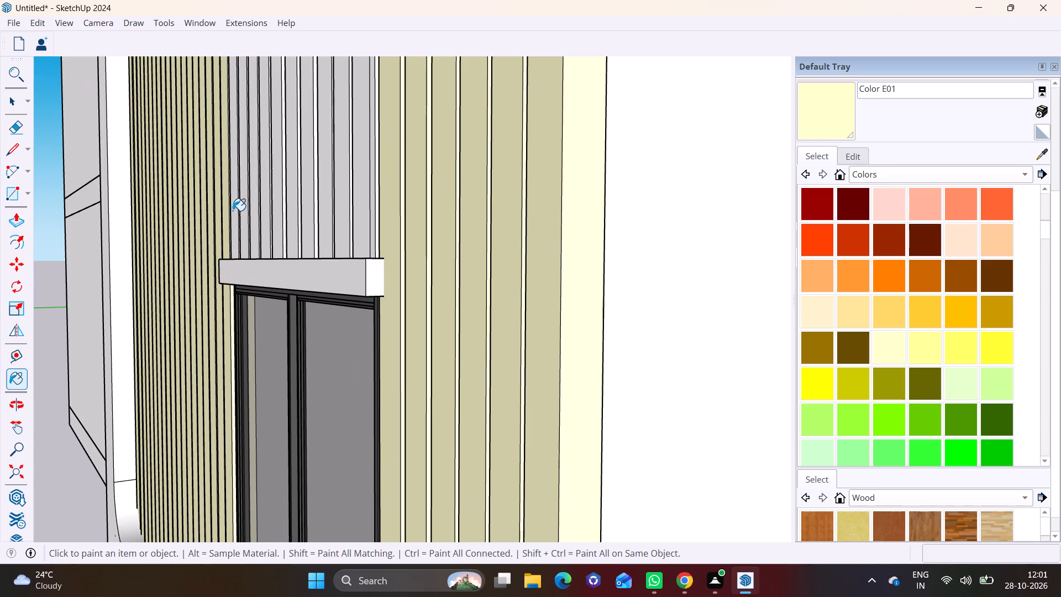
left_click(233, 211)
left_click(243, 210)
left_click(258, 201)
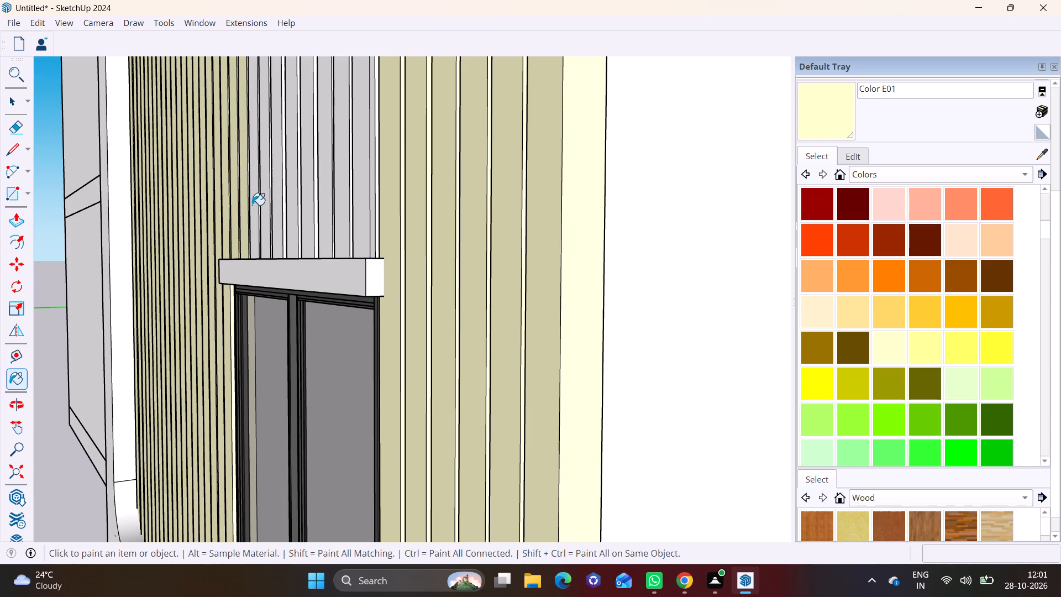
left_click(252, 205)
left_click(264, 205)
left_click(279, 203)
left_click(301, 197)
left_click(299, 196)
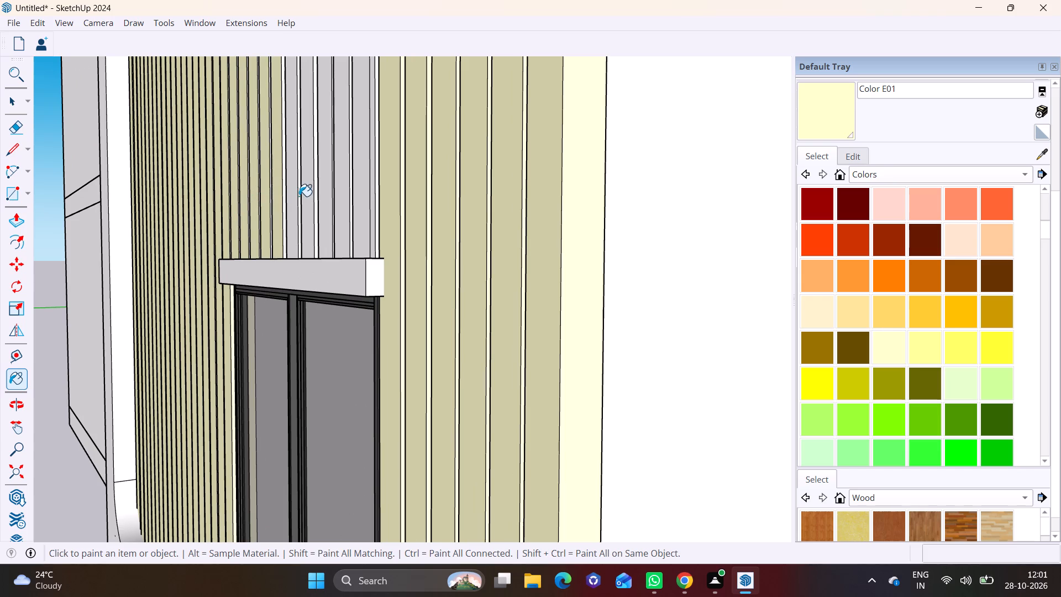
left_click(295, 203)
Paint the remaining slats above the lowest window's lintel, towards the building corner, including their narrow faces, with Color E01.
scroll(274, 202, "up", 6)
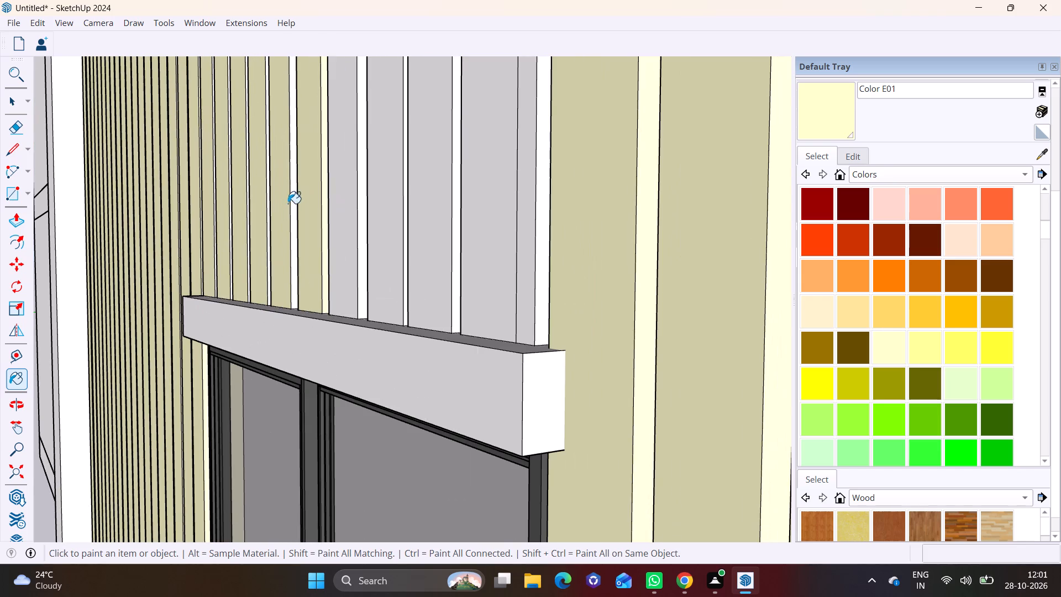
left_click(288, 203)
left_click(293, 202)
left_click(361, 207)
left_click(351, 213)
left_click(381, 212)
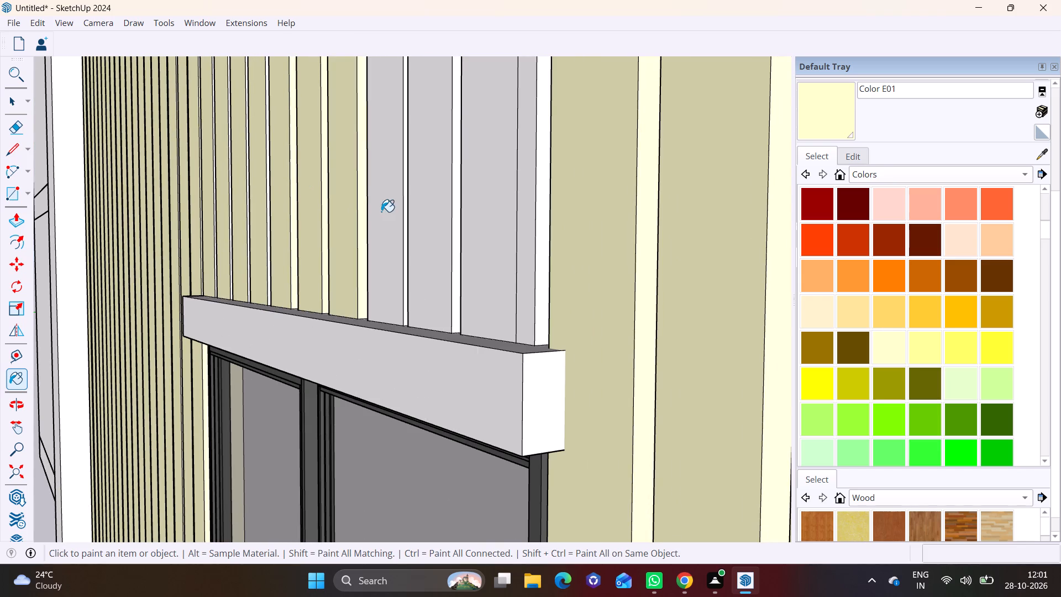
left_click(403, 208)
left_click(421, 208)
left_click(454, 209)
left_click(475, 211)
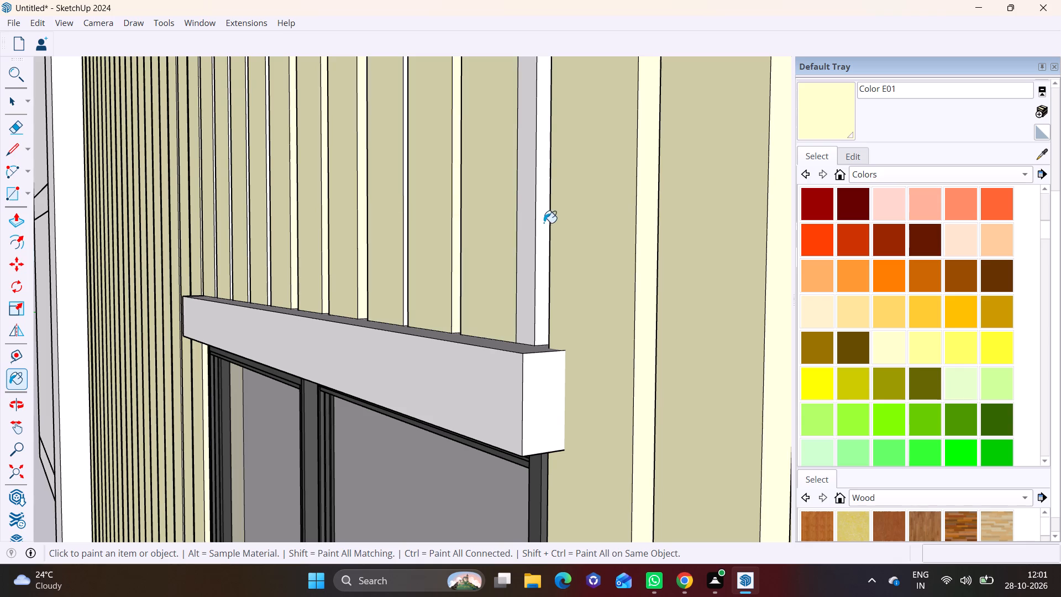
left_click(544, 223)
left_click(530, 234)
left_click(406, 252)
Touch up the thin slat edges above the far end of the lowest window's lintel with Color E01.
scroll(386, 249, "up", 4)
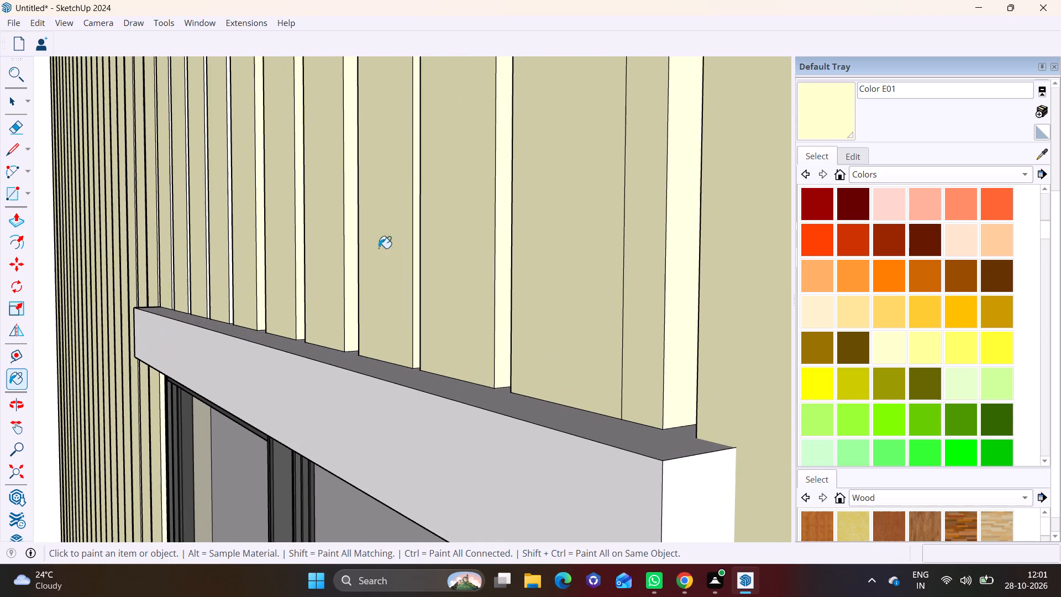
left_click(232, 236)
scroll(227, 236, "up", 4)
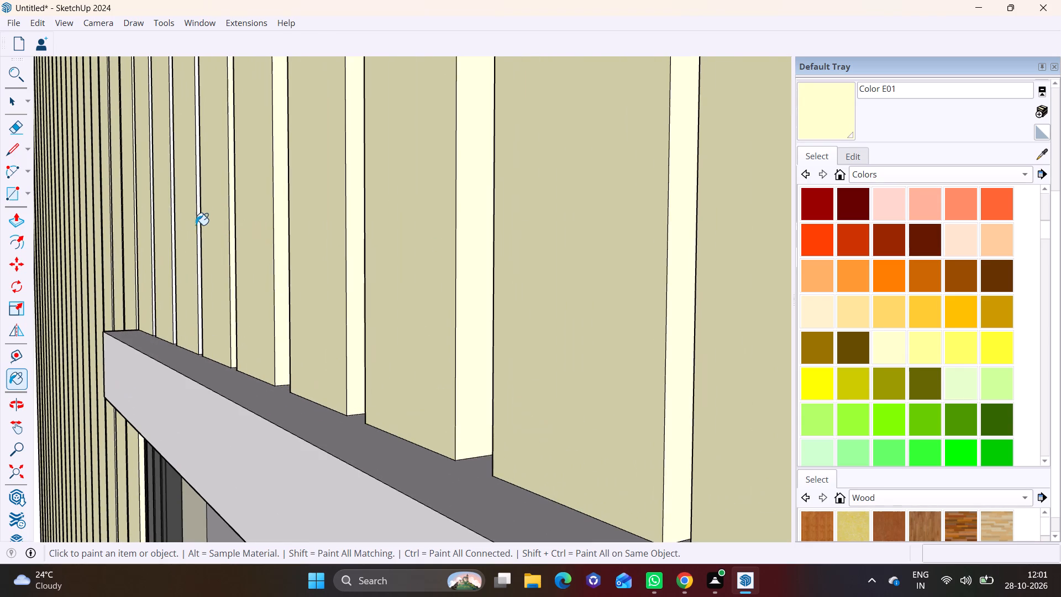
left_click(199, 221)
left_click(172, 237)
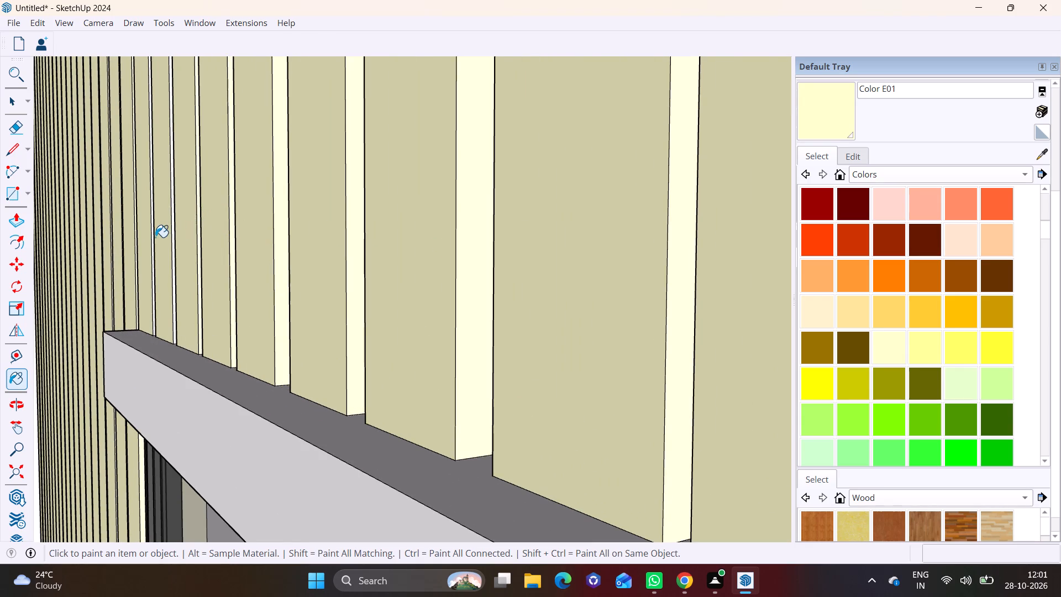
left_click(153, 237)
left_click(173, 221)
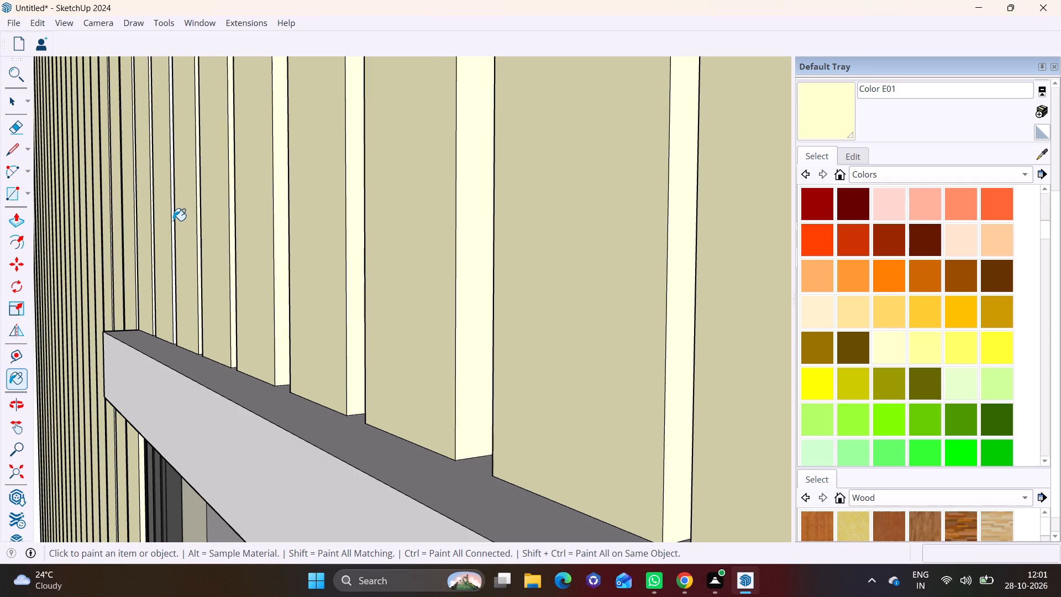
Examine the slatted facade from several angles, around all three windows and across the whole building, for missed faces.
scroll(173, 221, "down", 20)
scroll(173, 221, "down", 3)
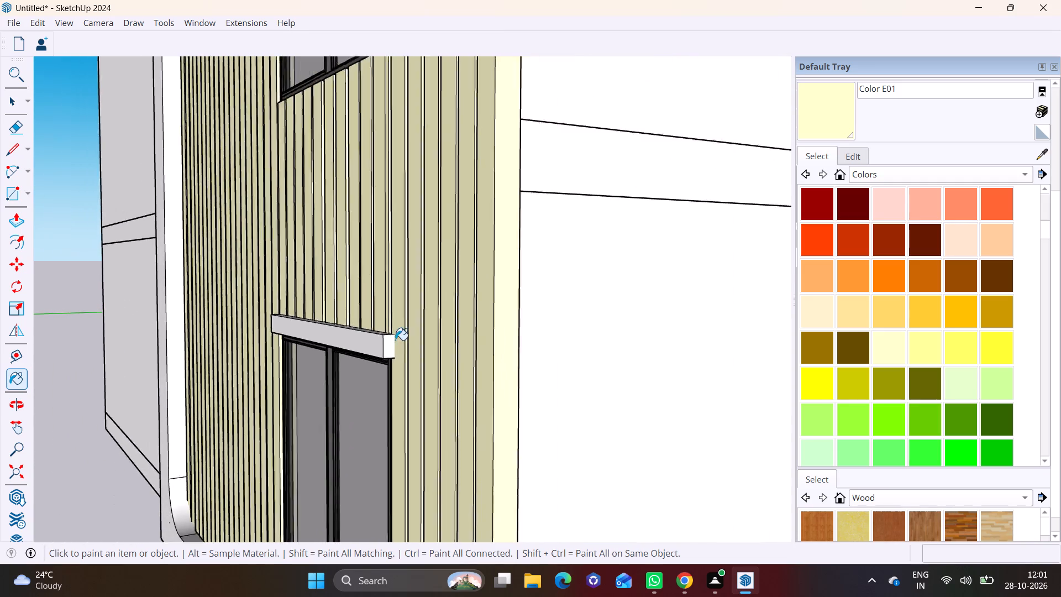
scroll(395, 340, "down", 6)
middle_click_drag(443, 437, 491, 483)
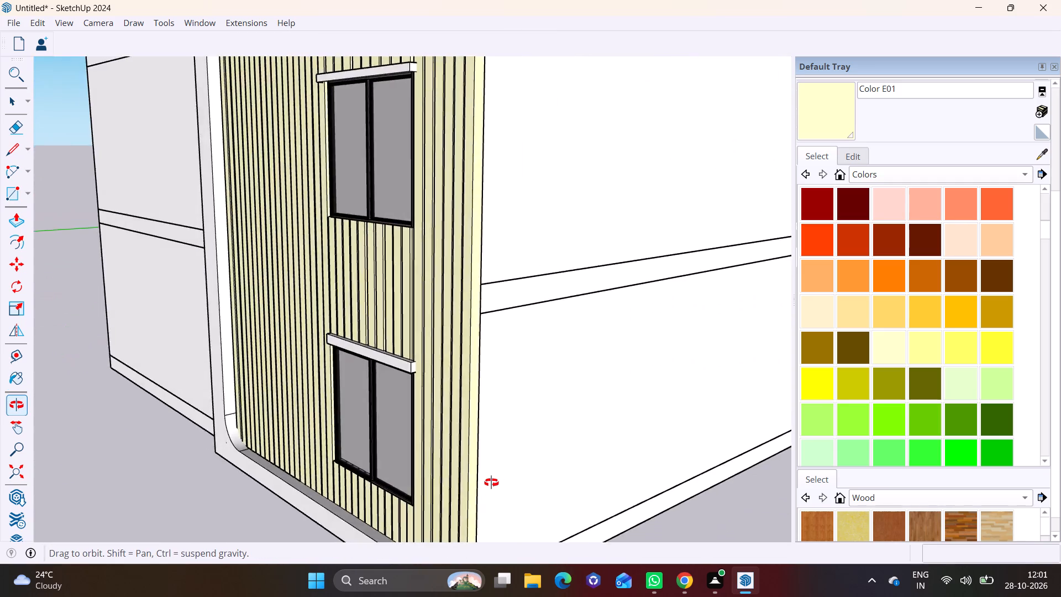
middle_click_drag(491, 483, 447, 430)
scroll(387, 317, "down", 4)
middle_click_drag(393, 296, 393, 502)
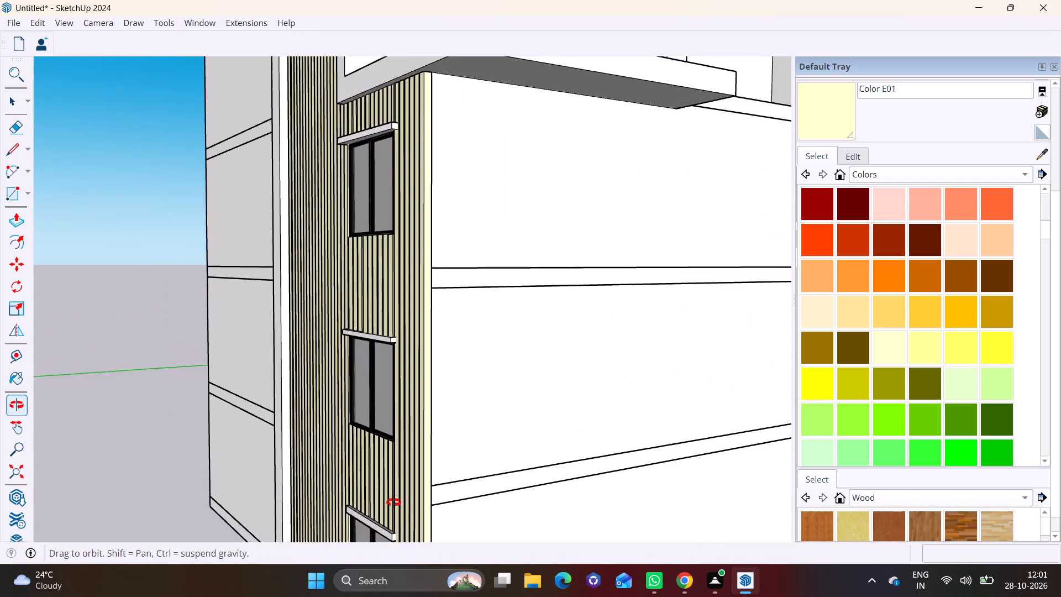
middle_click_drag(393, 502, 402, 472)
scroll(432, 83, "up", 13)
middle_click_drag(345, 255, 345, 291)
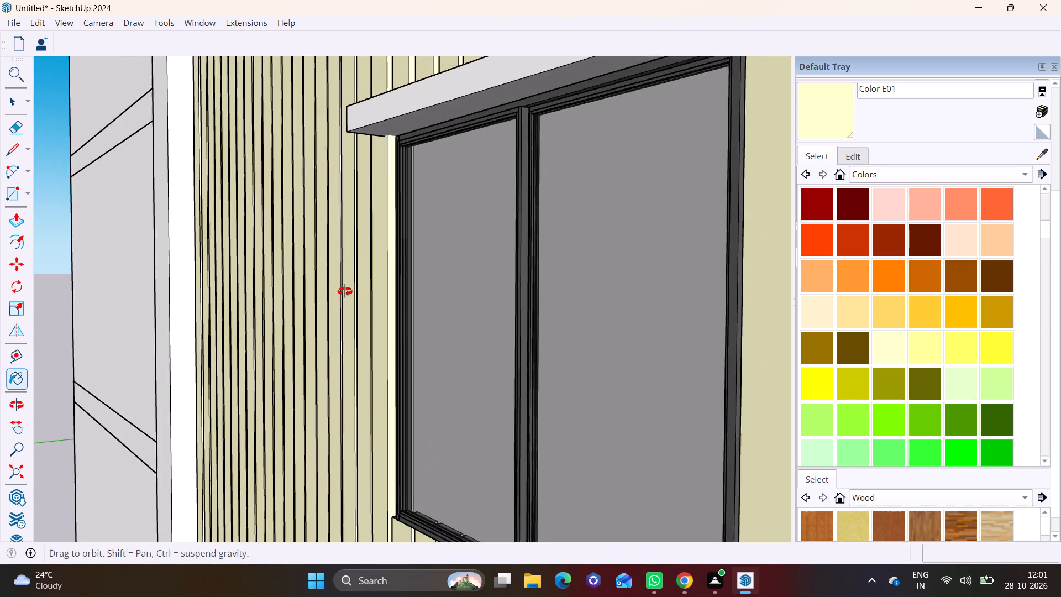
middle_click_drag(345, 291, 345, 293)
scroll(350, 265, "down", 20)
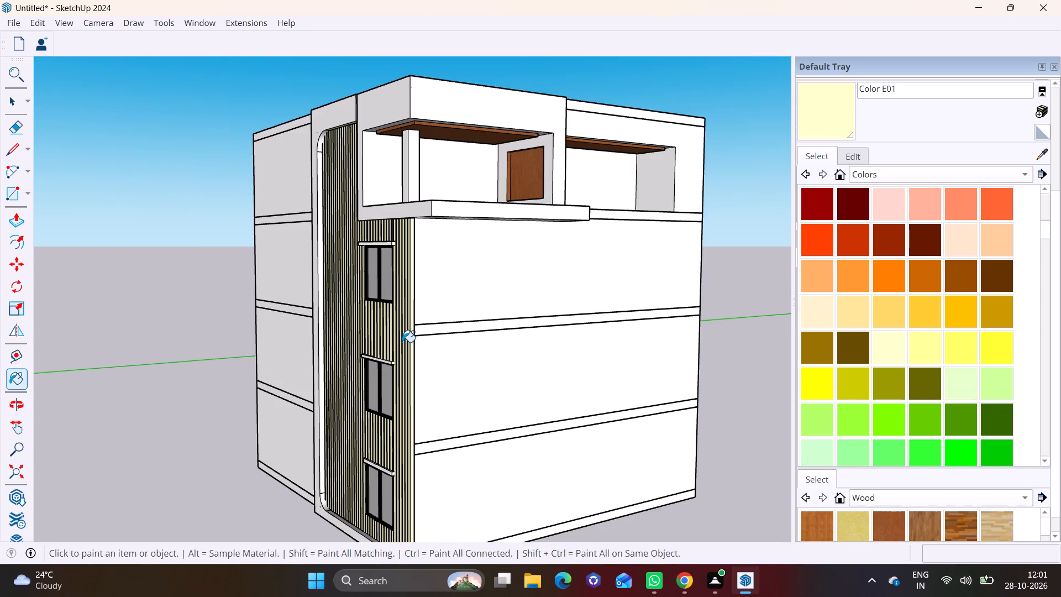
middle_click_drag(407, 344, 406, 258)
middle_click_drag(405, 308, 478, 315)
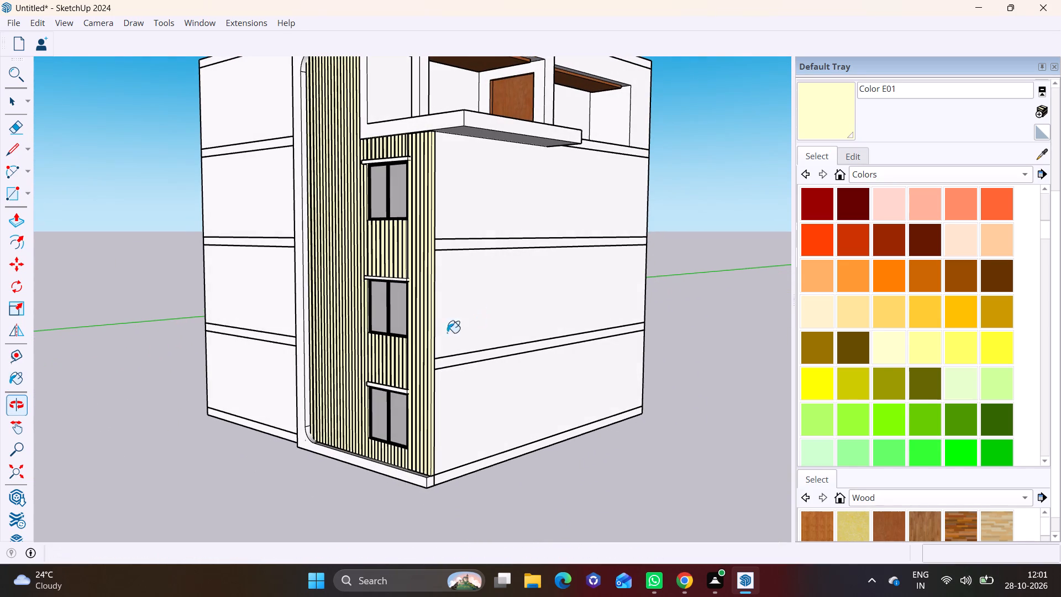
left_click(9, 103)
middle_click_drag(386, 345, 368, 347)
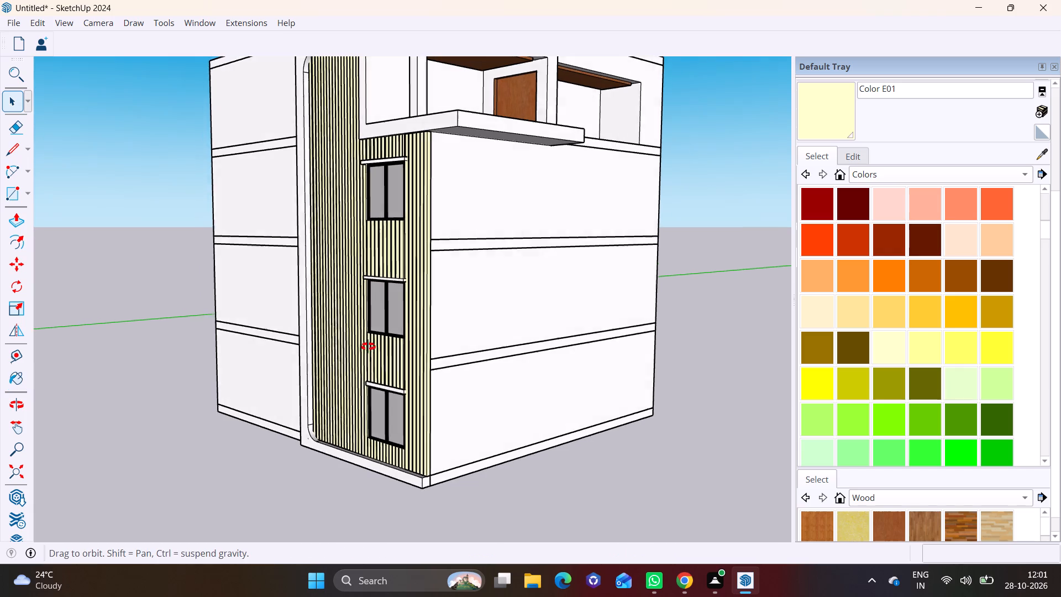
middle_click_drag(368, 347, 289, 317)
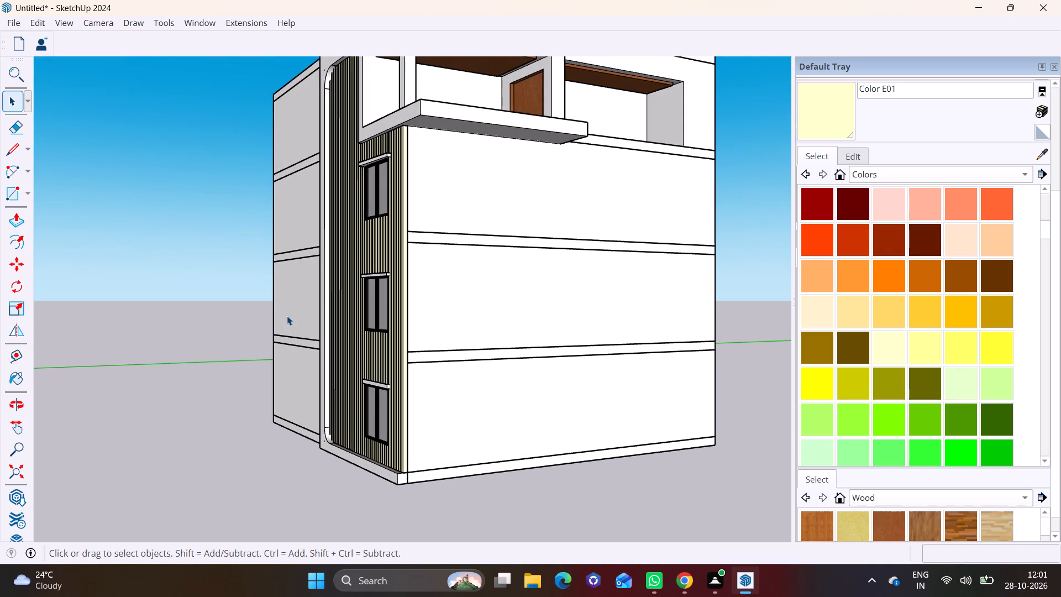
scroll(287, 316, "down", 2)
middle_click_drag(291, 316, 482, 325)
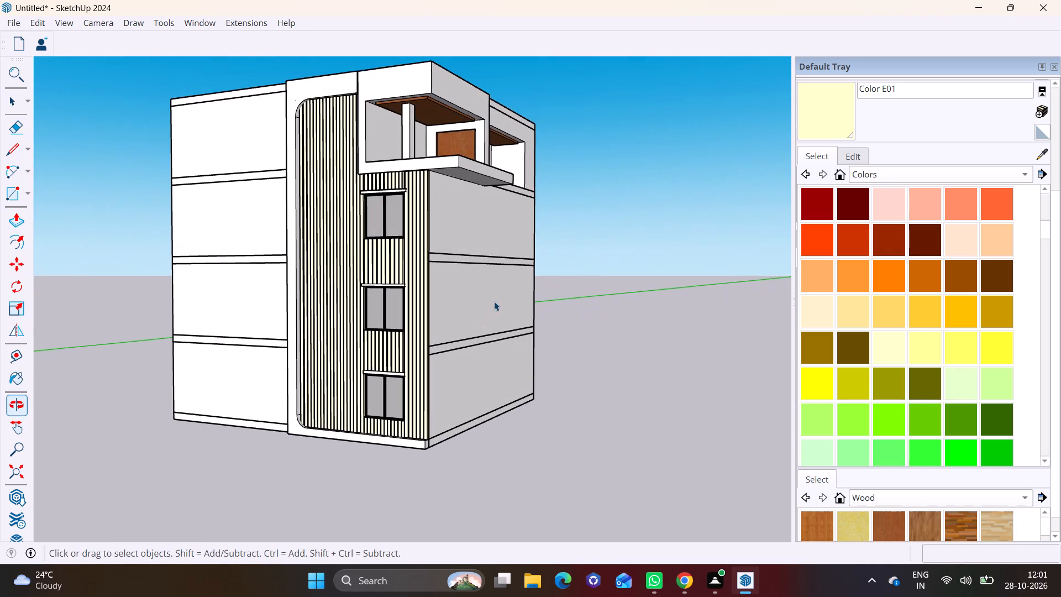
Paint the front face of the rounded frame around the slatted facade with the grey Color M04.
scroll(880, 340, "up", 3)
scroll(880, 340, "down", 4)
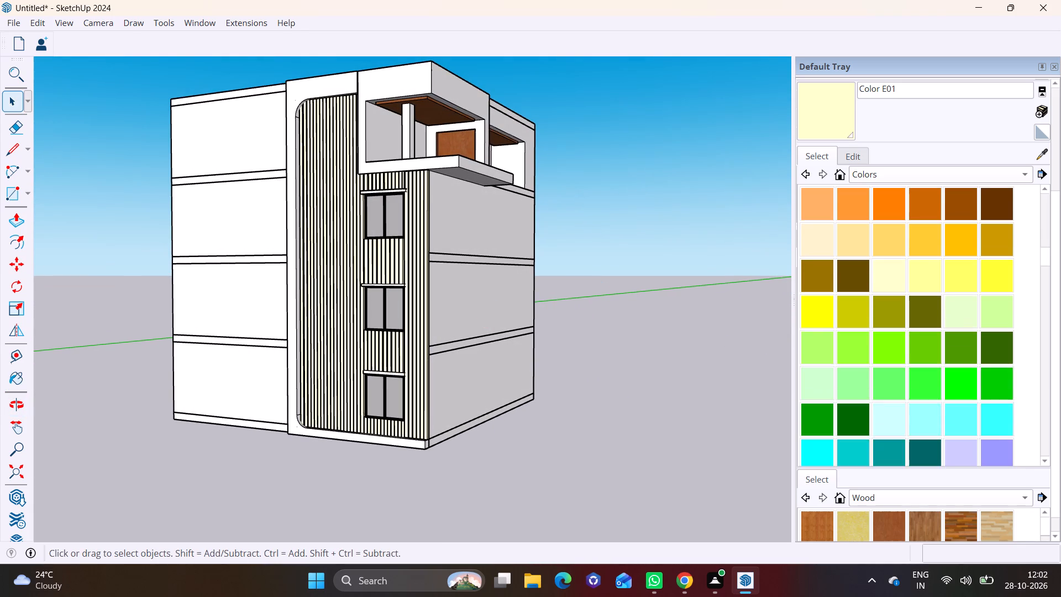
scroll(918, 363, "down", 9)
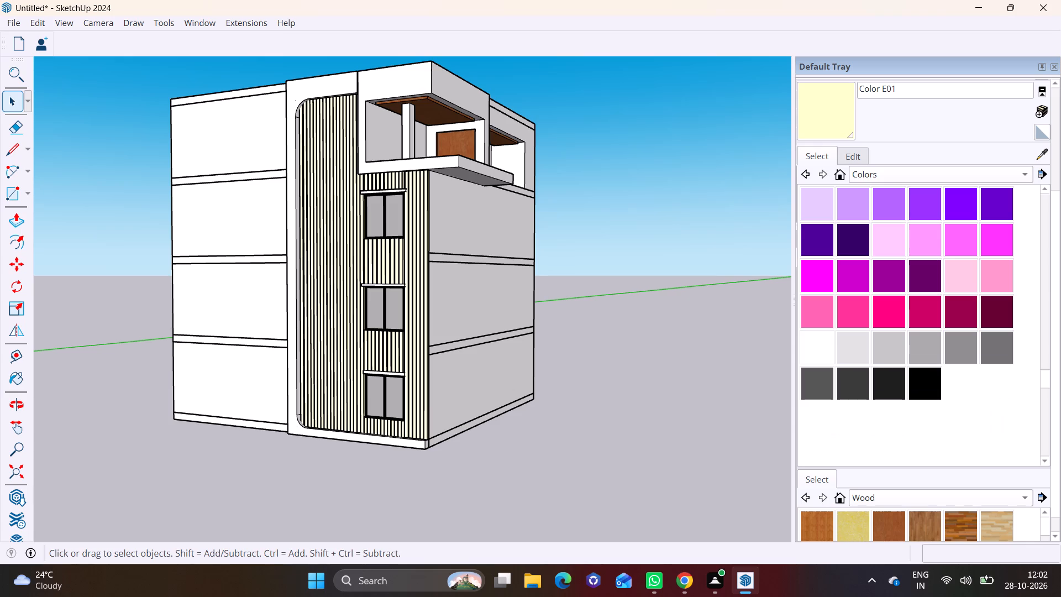
left_click(958, 349)
left_click(290, 218)
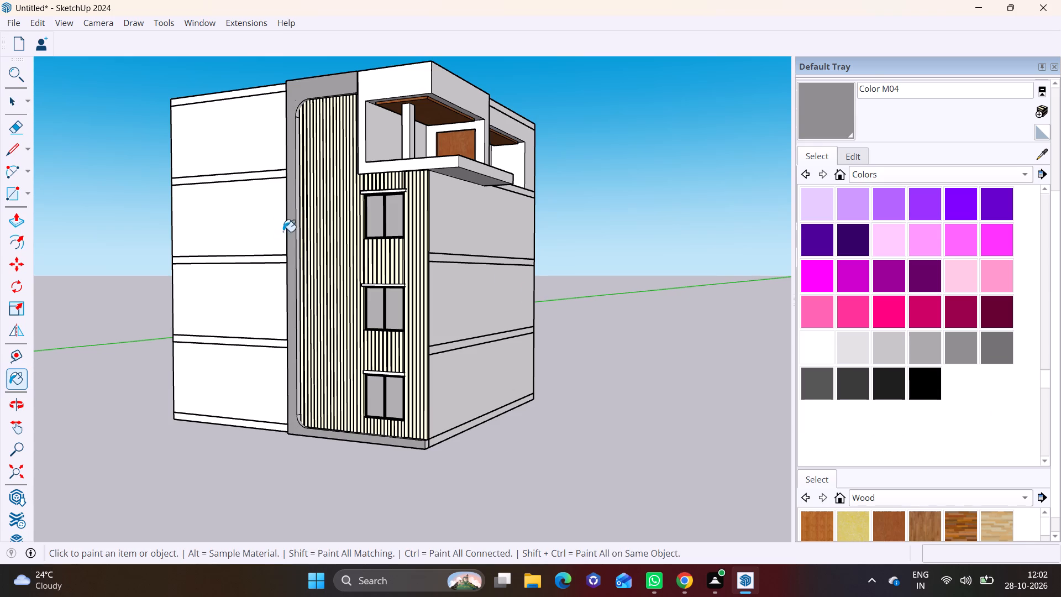
Paint the tall inner side face of the frame, next to the slats, with Color M04.
scroll(290, 243, "up", 3)
middle_click_drag(291, 243, 124, 244)
scroll(280, 237, "up", 3)
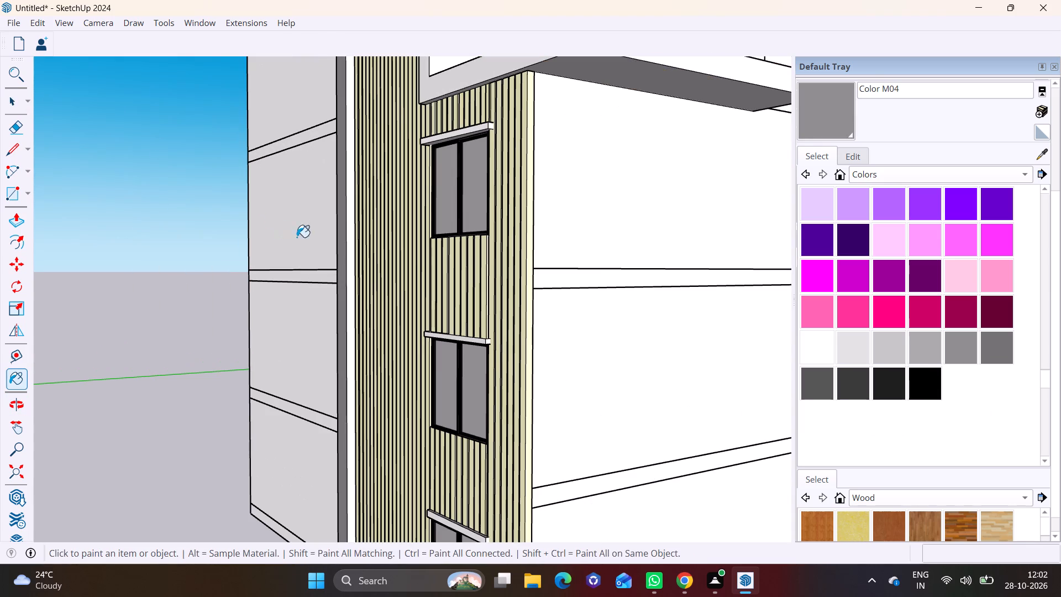
left_click(346, 218)
left_click(351, 218)
scroll(382, 362, "down", 3)
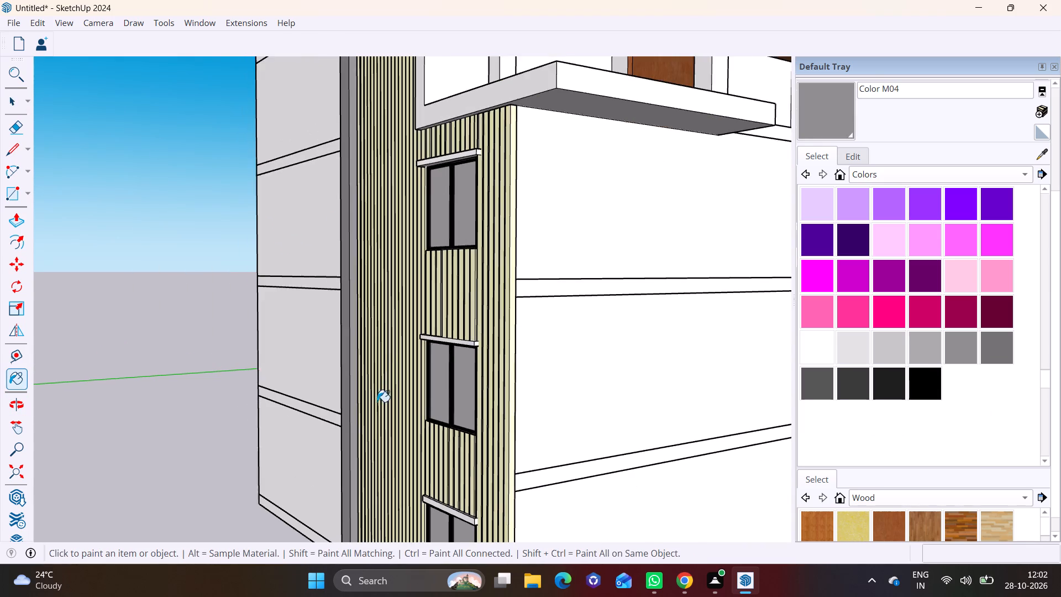
Paint the frame's lower rounded inner corner and the inner face along its bottom with Color M04.
scroll(377, 402, "down", 2)
middle_click_drag(376, 458, 379, 520)
scroll(379, 522, "up", 8)
left_click(343, 473)
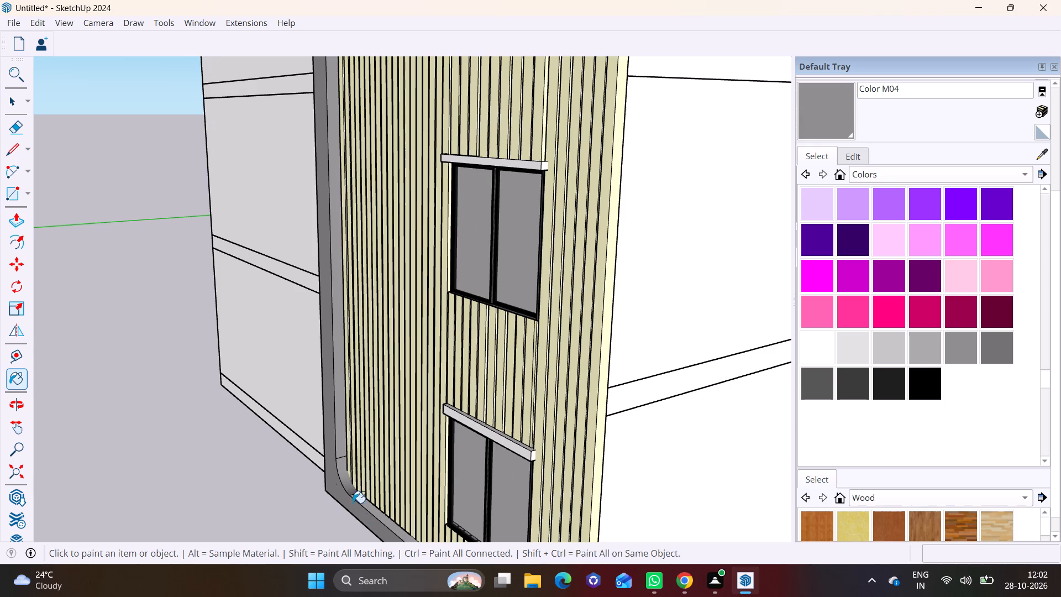
left_click(376, 518)
Paint the frame's upper rounded inner corner and the underside of its top band, above the slats, with Color M04.
scroll(386, 432, "down", 2)
scroll(419, 507, "up", 8)
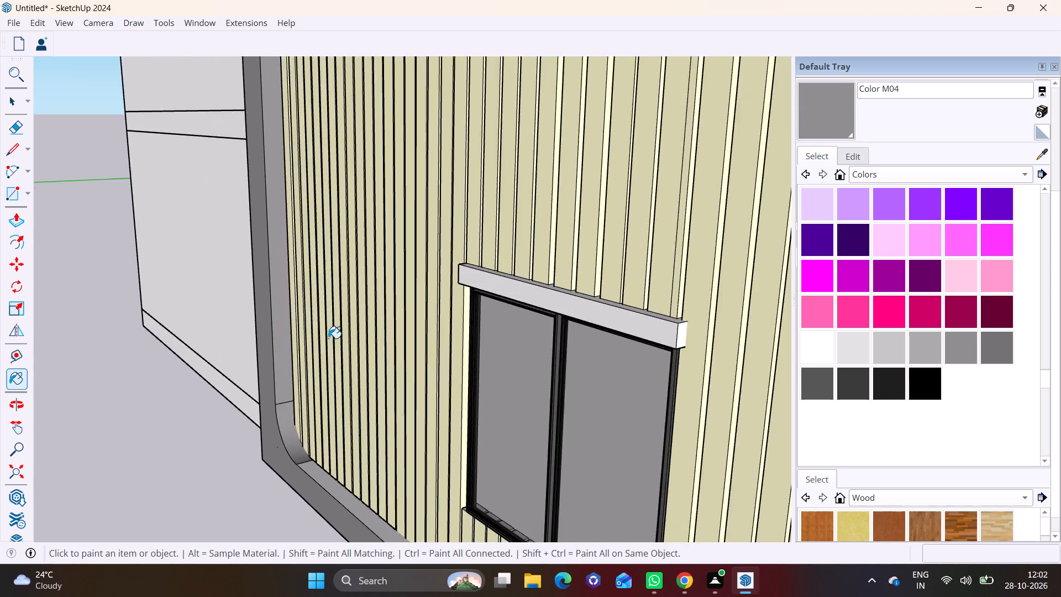
scroll(329, 336, "down", 18)
middle_click_drag(384, 218, 385, 447)
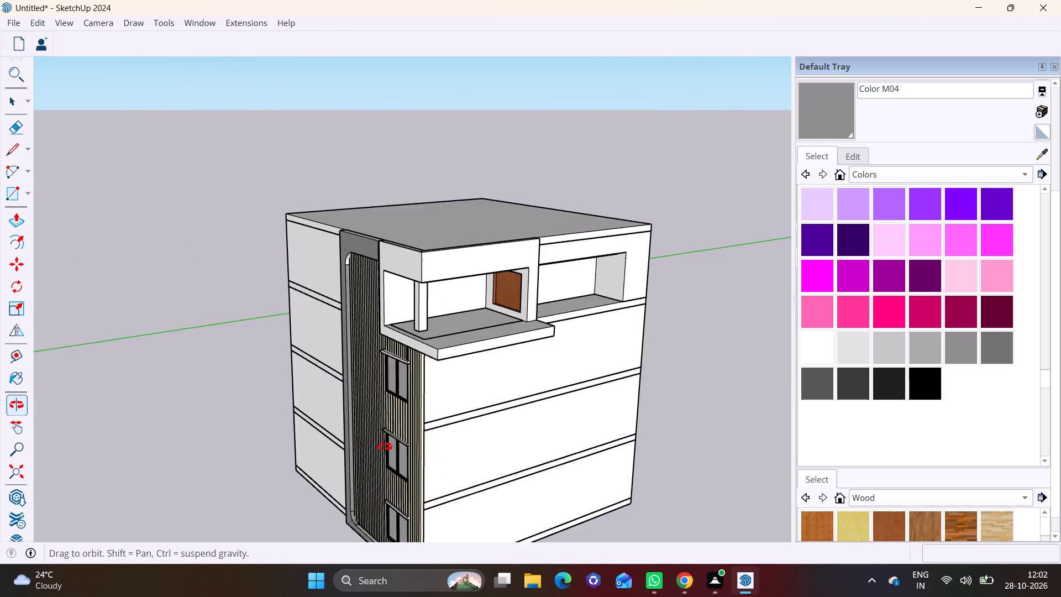
middle_click_drag(385, 447, 384, 422)
scroll(343, 258, "up", 7)
middle_click_drag(365, 259, 364, 167)
scroll(364, 196, "up", 7)
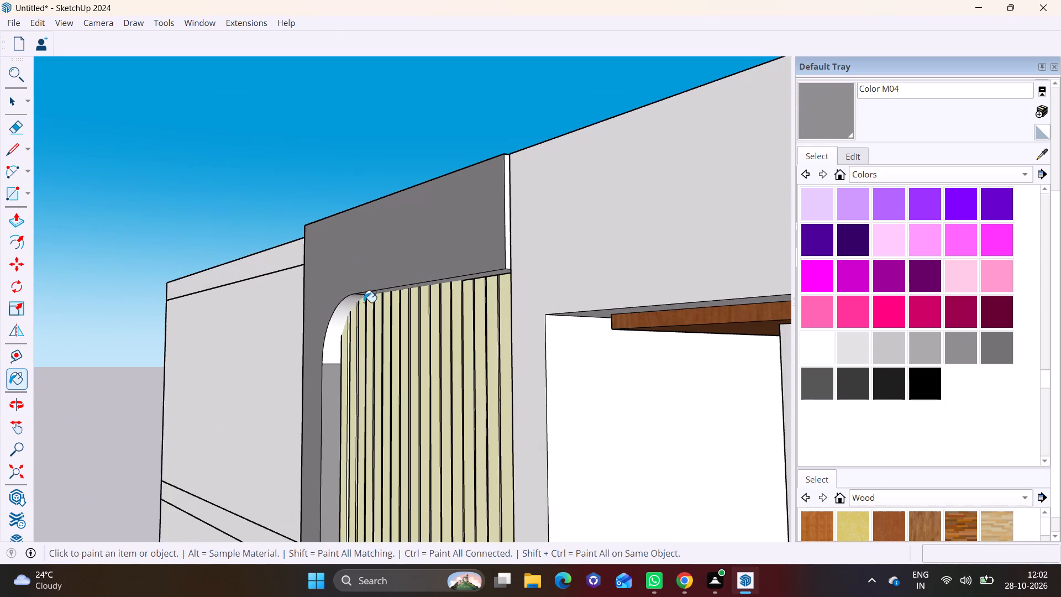
left_click(348, 308)
middle_click_drag(383, 297, 375, 235)
scroll(413, 239, "up", 3)
left_click(480, 247)
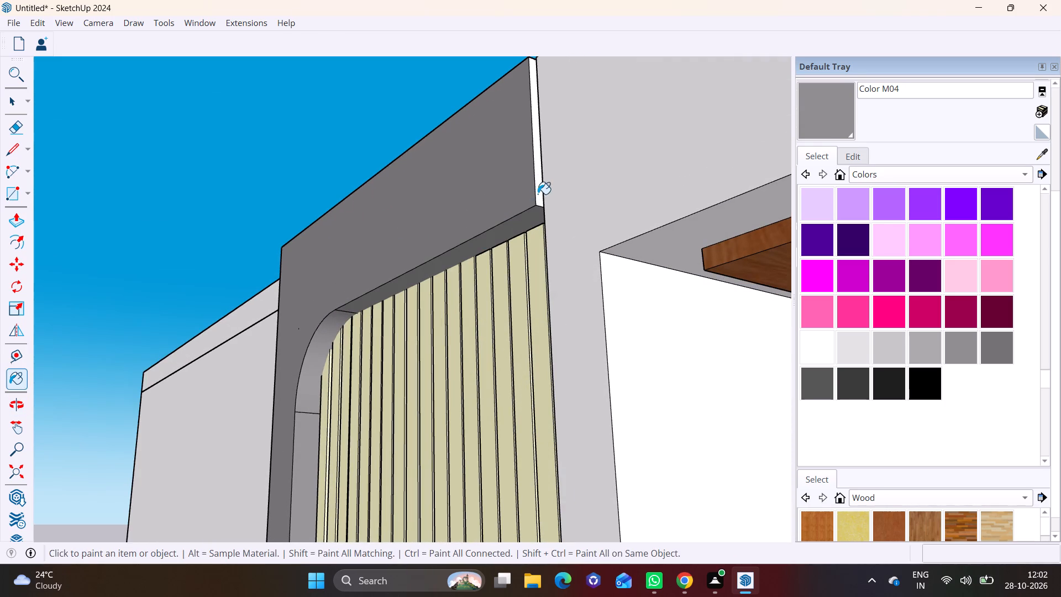
Paint the narrow end face of the frame's top band, where it meets the balcony fascia, with Color M04.
left_click(538, 190)
scroll(534, 137, "up", 1)
middle_click_drag(534, 146, 503, 407)
scroll(465, 338, "down", 6)
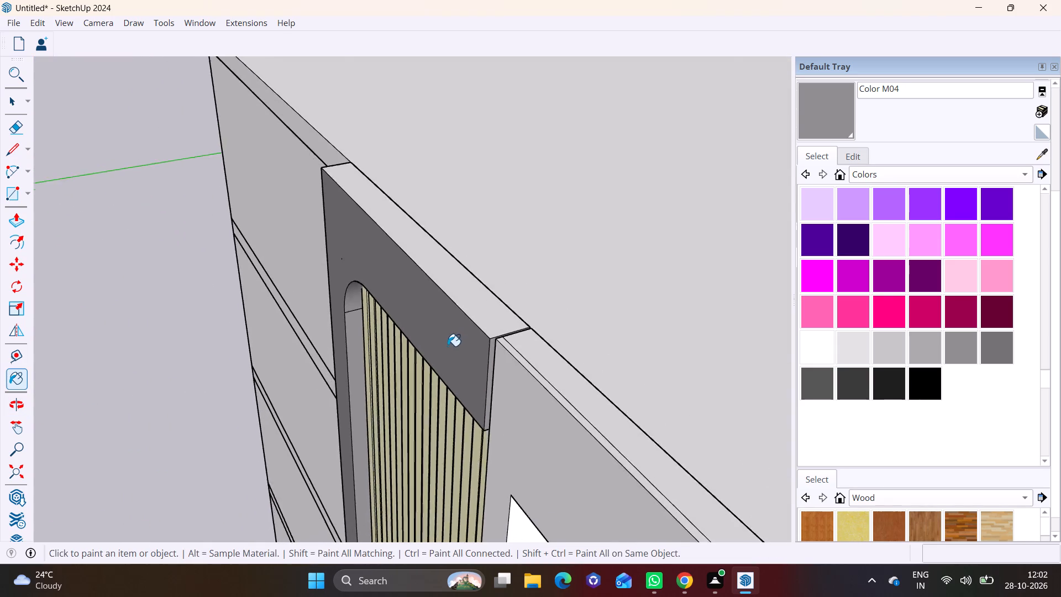
scroll(448, 346, "down", 9)
middle_click_drag(396, 374, 516, 332)
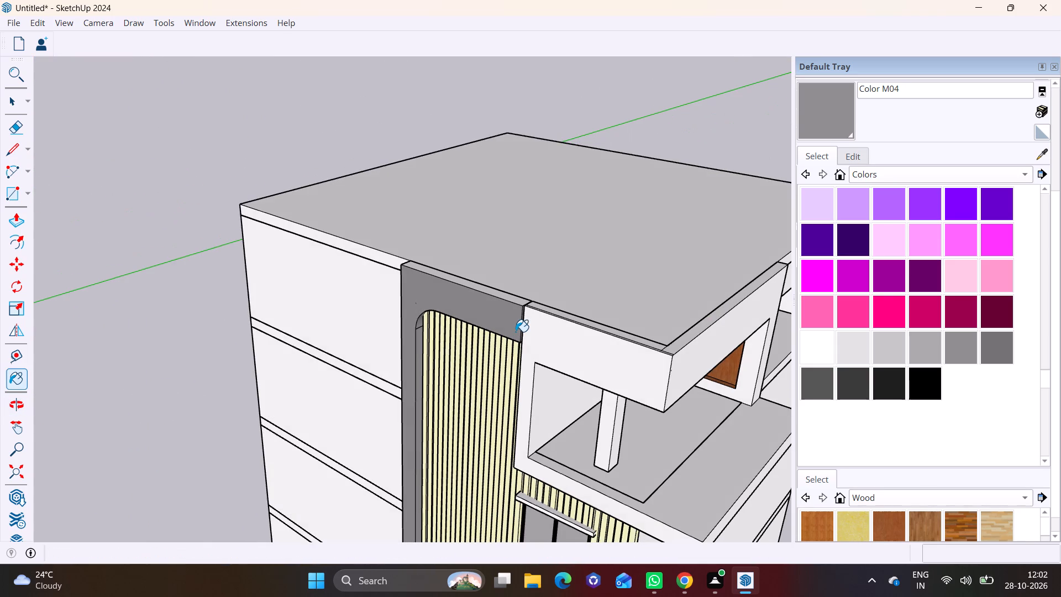
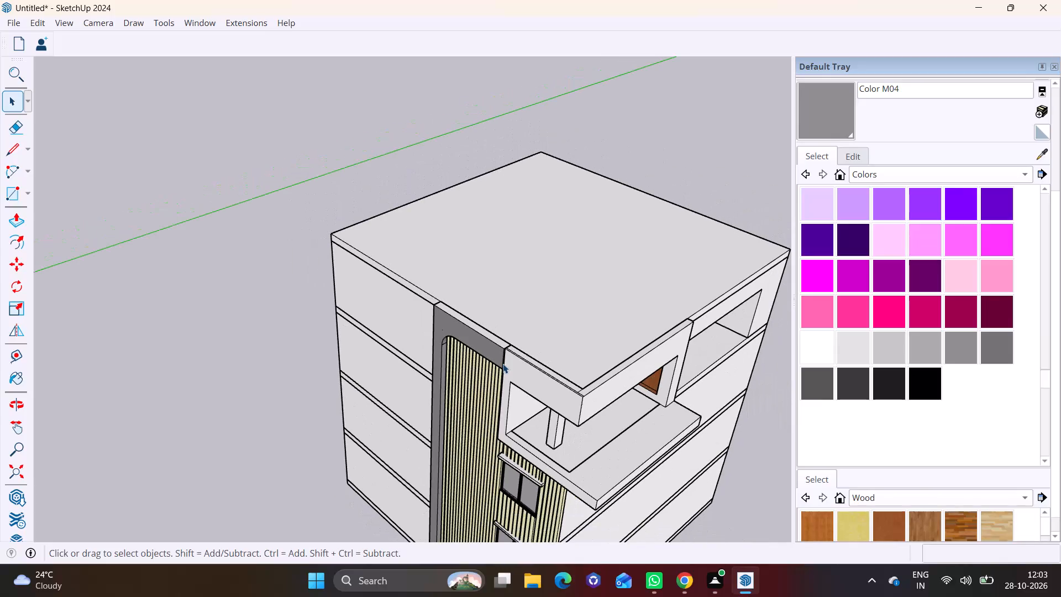
Paint the frame's tall outer side face, next to the plain white wall, with Color M04.
middle_click_drag(481, 396, 508, 318)
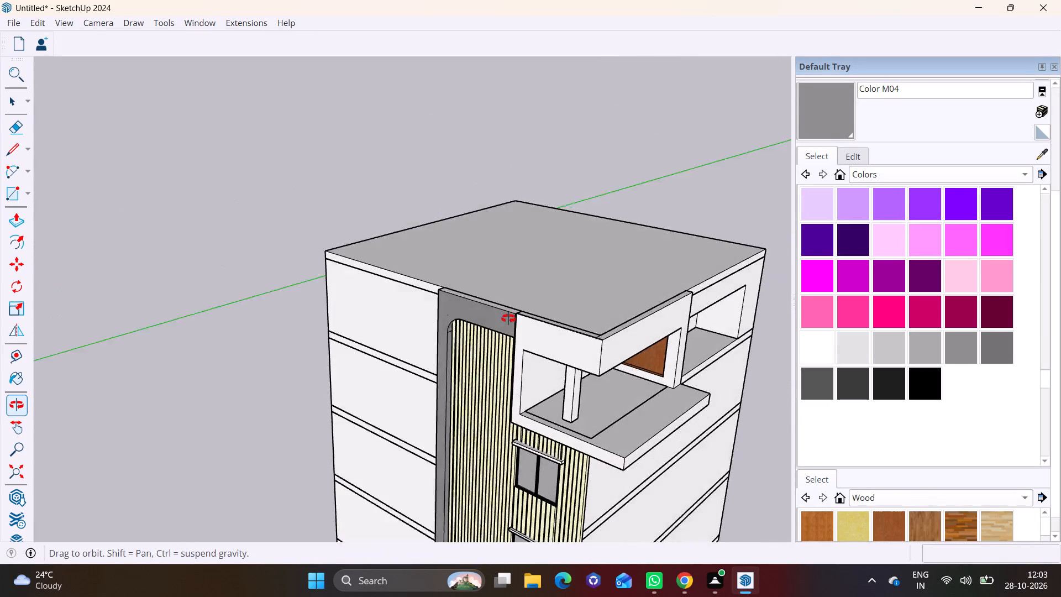
middle_click_drag(508, 318, 514, 286)
middle_click_drag(533, 417, 454, 181, "shift")
middle_click_drag(442, 331, 537, 317)
scroll(405, 353, "up", 6)
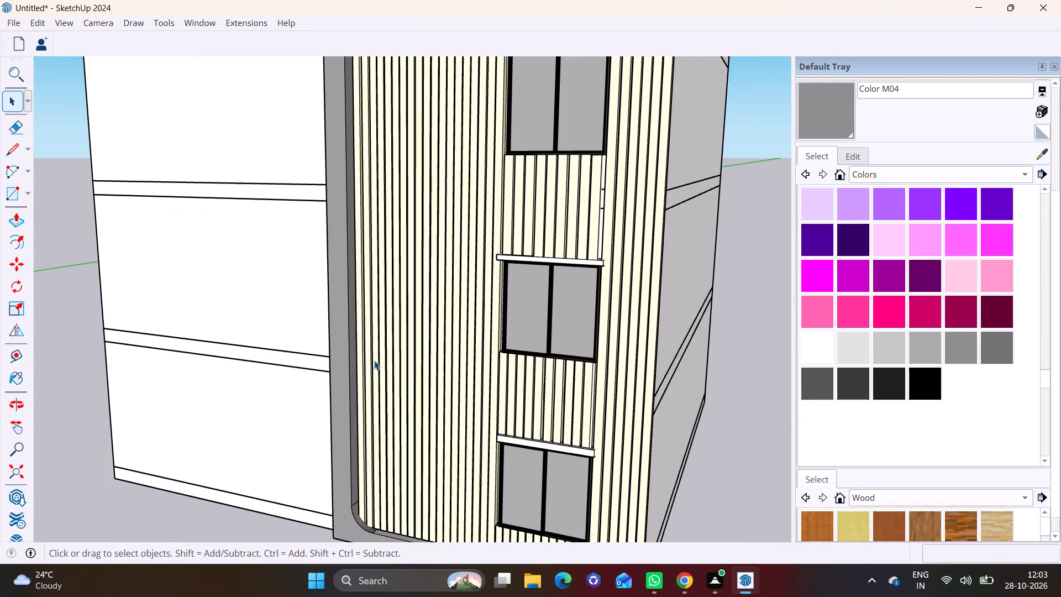
middle_click_drag(373, 364, 539, 321)
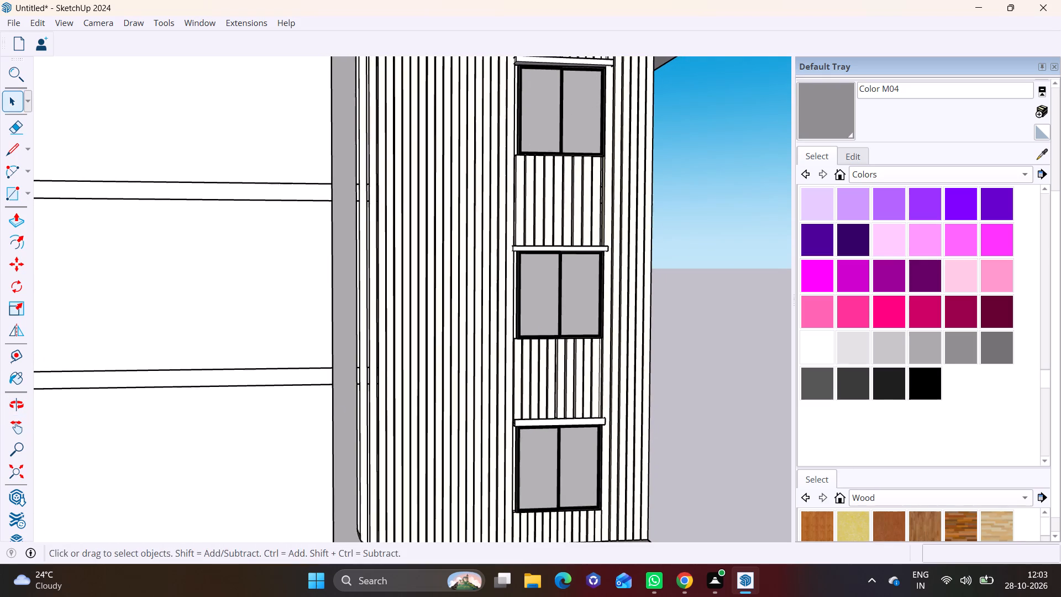
left_click(27, 195)
left_click(35, 210)
scroll(251, 415, "down", 2)
middle_click_drag(313, 433, 386, 420)
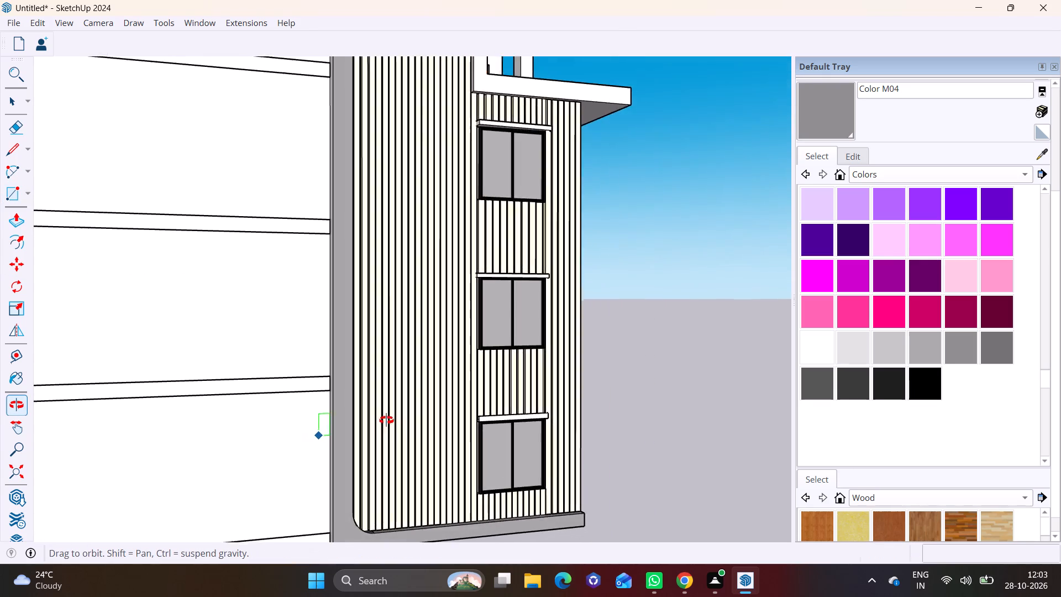
middle_click_drag(386, 420, 406, 433)
scroll(367, 438, "down", 2)
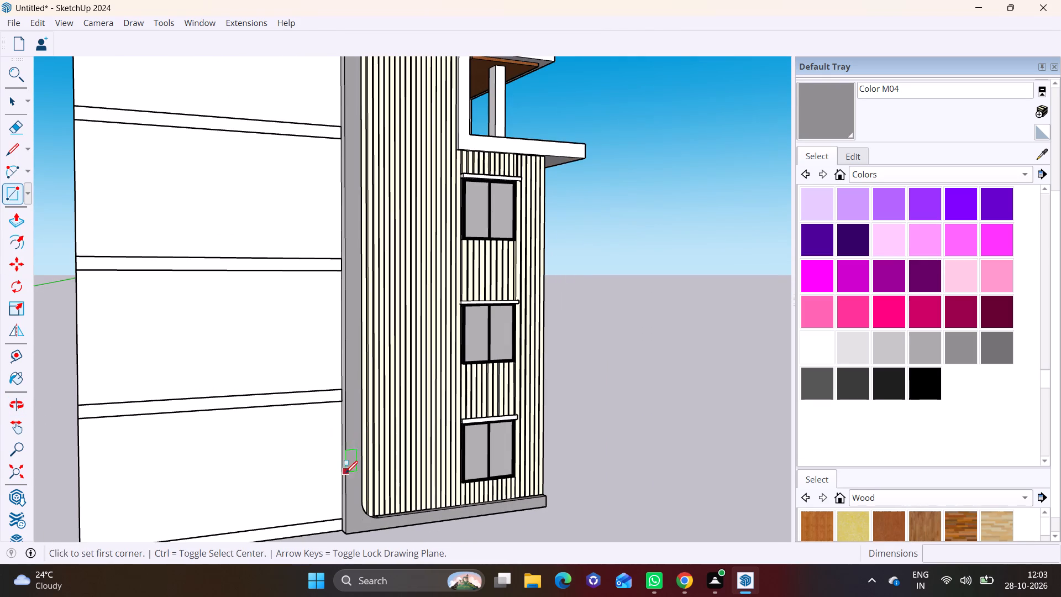
middle_click_drag(327, 474, 323, 459)
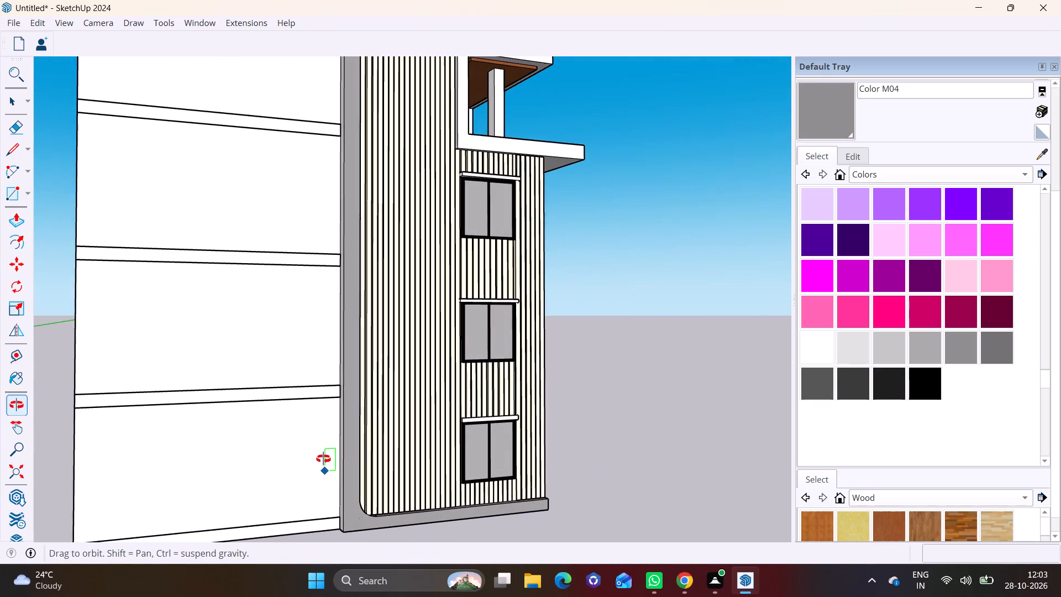
middle_click_drag(323, 459, 328, 459)
middle_click_drag(383, 479, 429, 352)
scroll(387, 353, "up", 7)
middle_click_drag(382, 369, 431, 375)
left_click(853, 102)
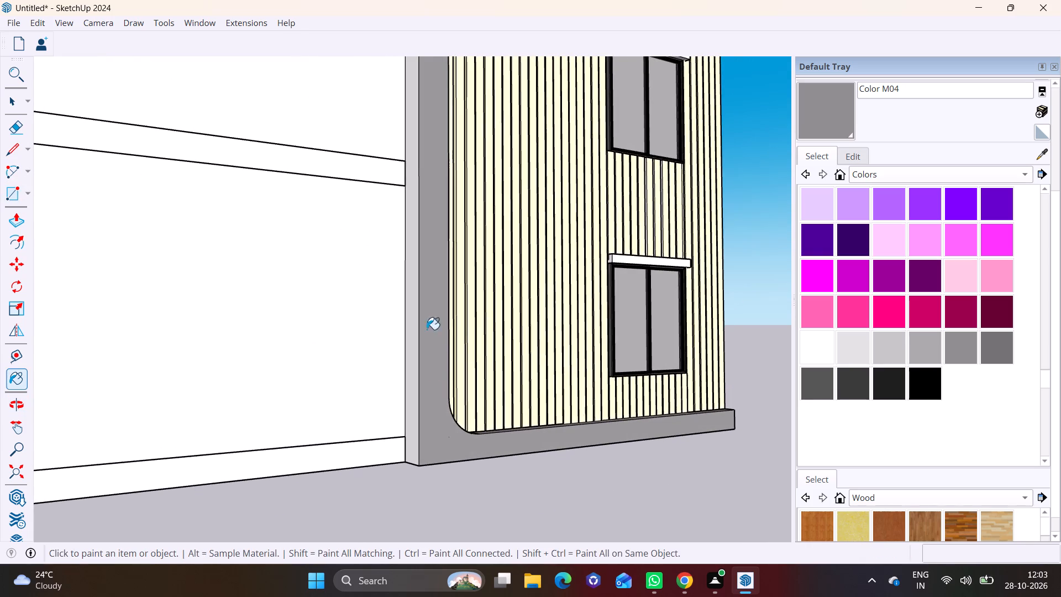
left_click(416, 328)
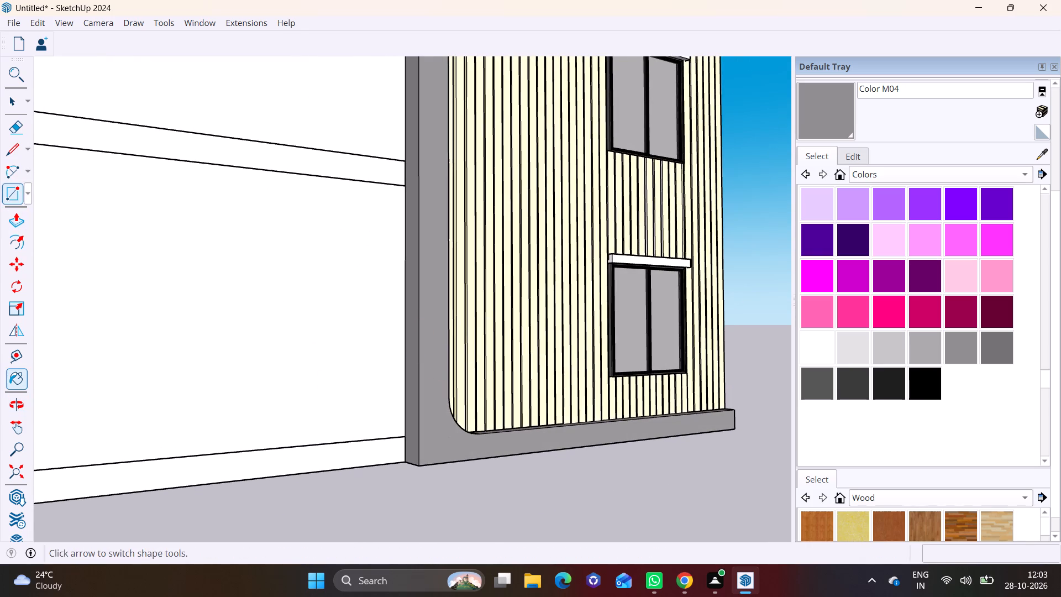
Draw a rectangle about 4' 7 9/16" by 9' 5 5/16" at the base of the plain wall, beside the grey frame.
left_click(27, 187)
left_click(28, 212)
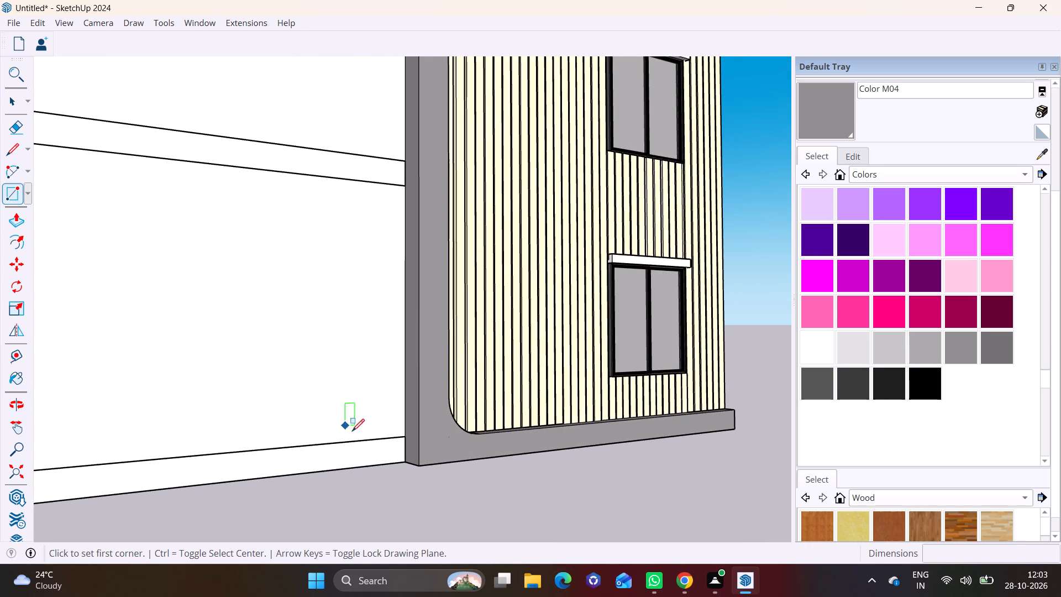
left_click(398, 462)
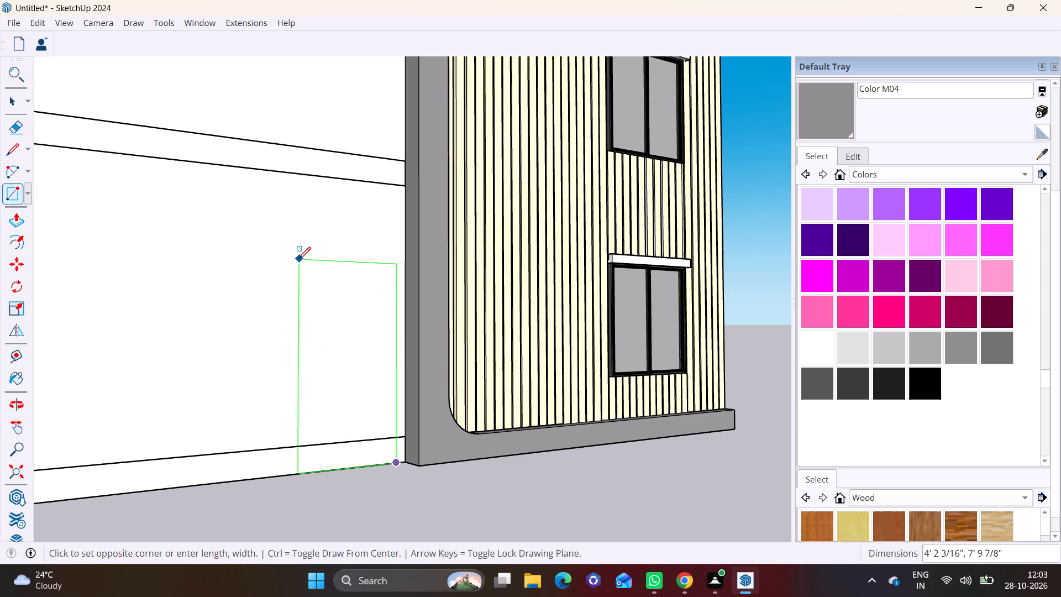
left_click(288, 215)
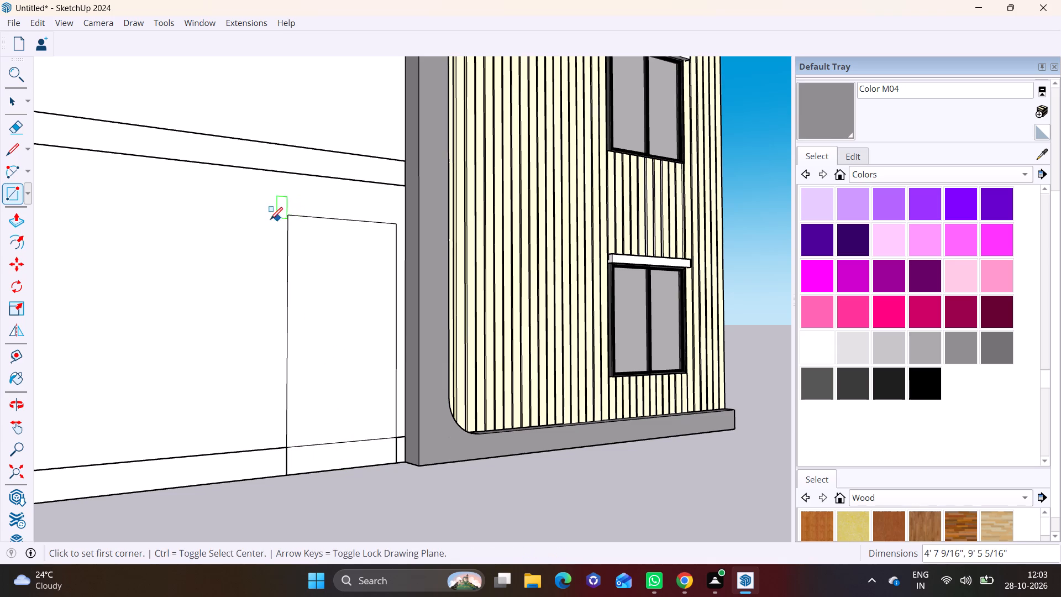
Push/pull the rectangle's main face outward from the wall until it is flush with the frame's front face.
left_click(7, 104)
left_click(291, 276)
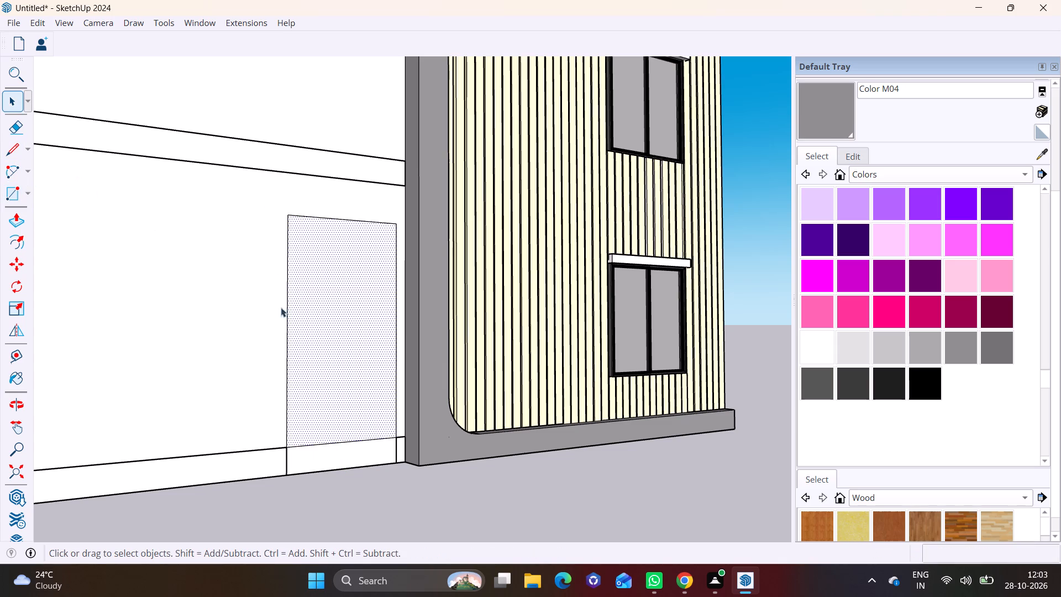
left_click(13, 219)
left_click(347, 298)
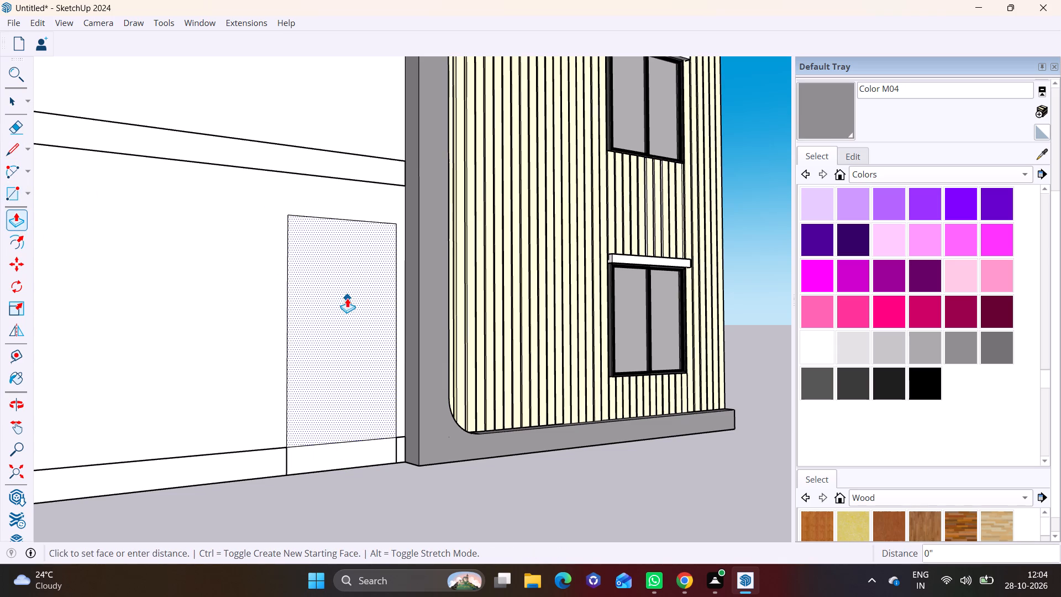
left_click(421, 171)
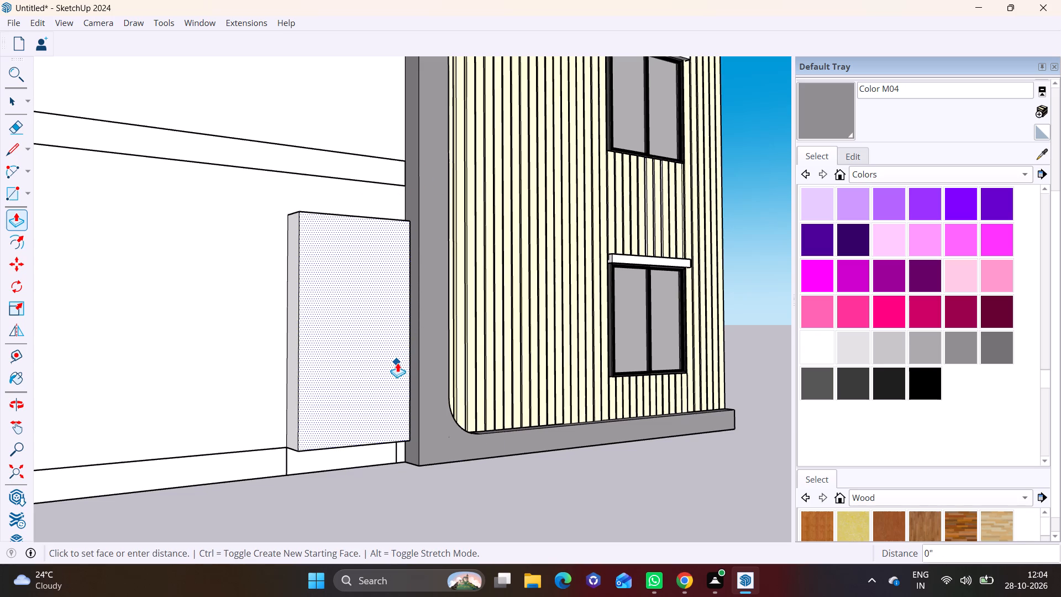
left_click(397, 363)
left_click(417, 167)
Pull the new panel's underside down to the bottom edge of the wall.
middle_click_drag(362, 397, 370, 284)
scroll(346, 394, "up", 3)
left_click(8, 103)
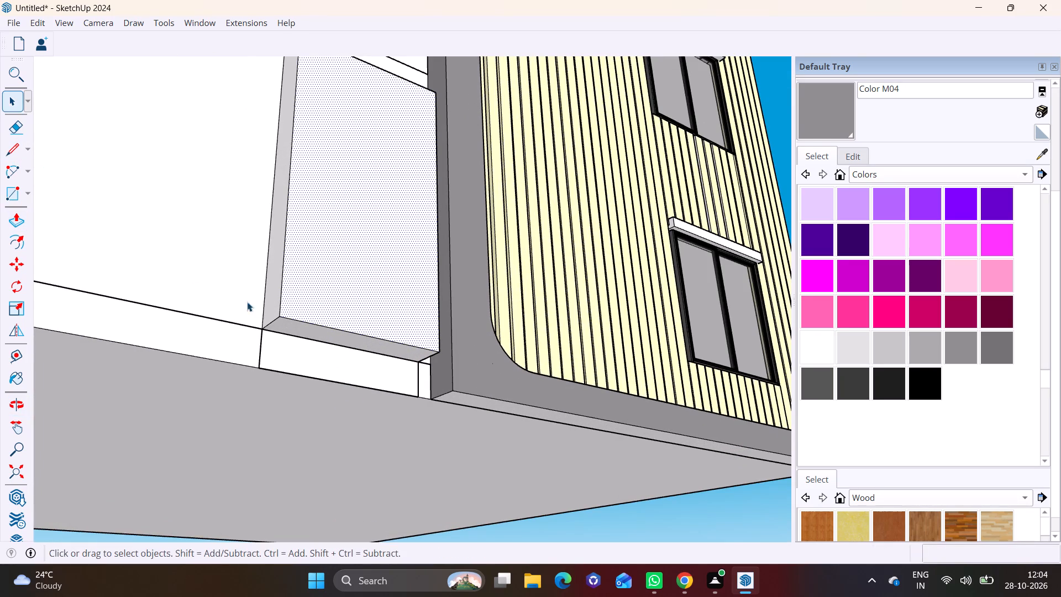
left_click(290, 327)
left_click(15, 219)
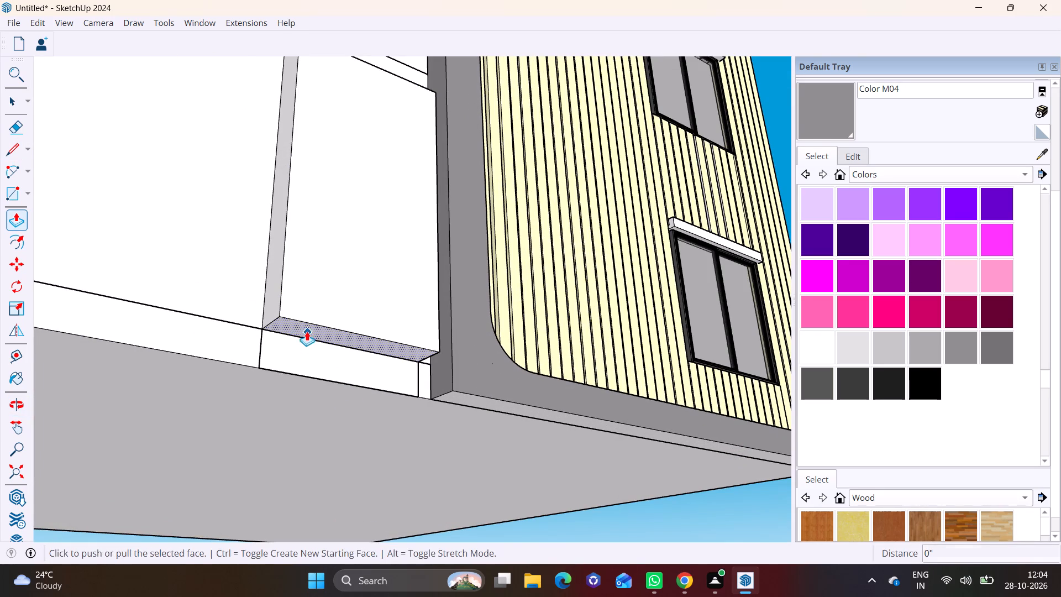
left_click(307, 331)
left_click(229, 360)
Widen the panel along the wall by pulling out its side face farthest from the frame.
scroll(325, 289, "down", 3)
middle_click_drag(325, 289, 354, 338)
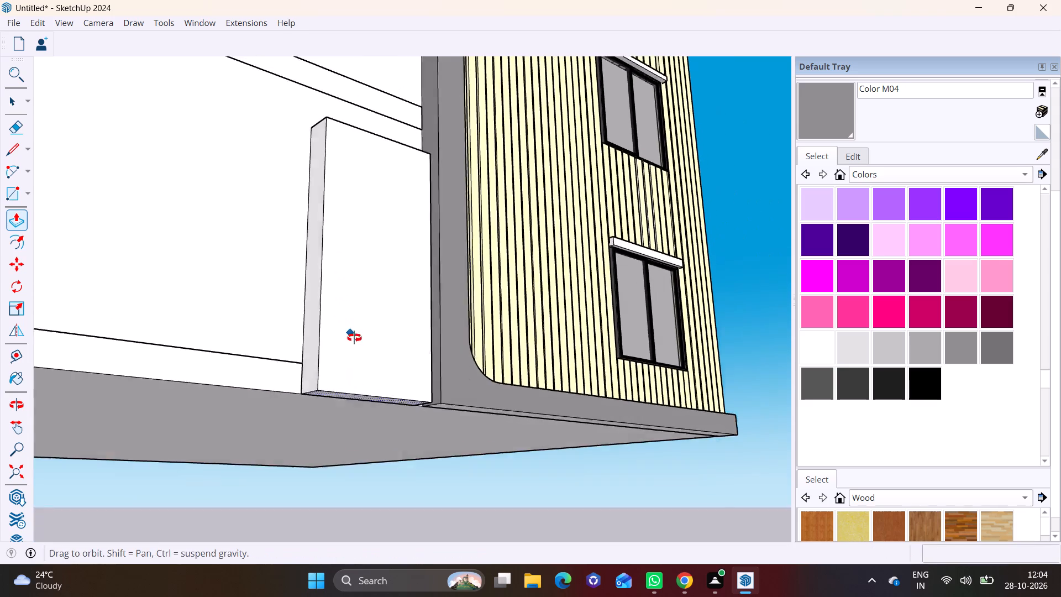
middle_click_drag(354, 338, 379, 370)
left_click(18, 99)
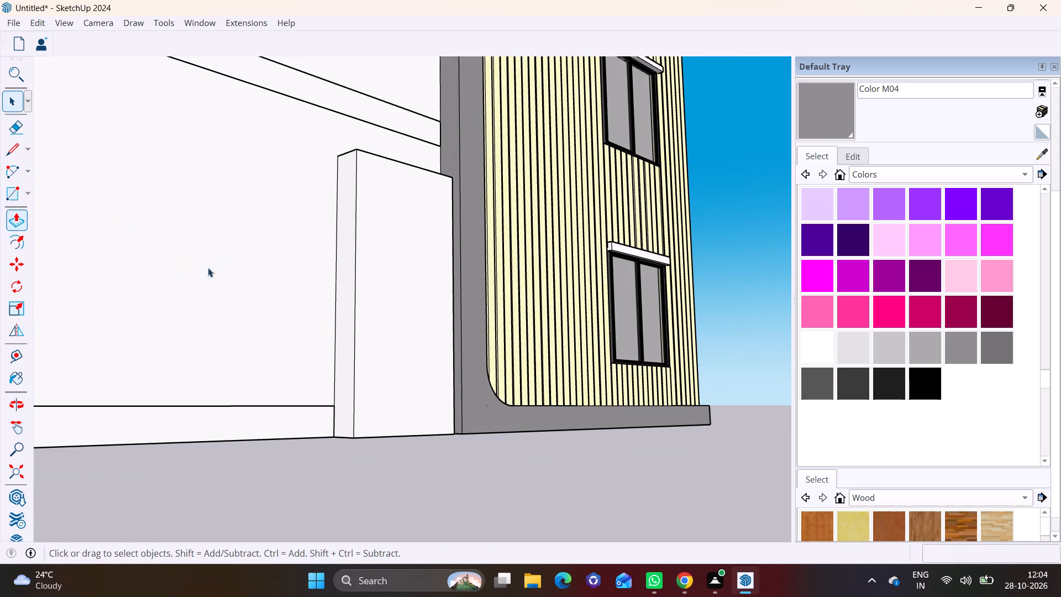
left_click(345, 273)
left_click(14, 217)
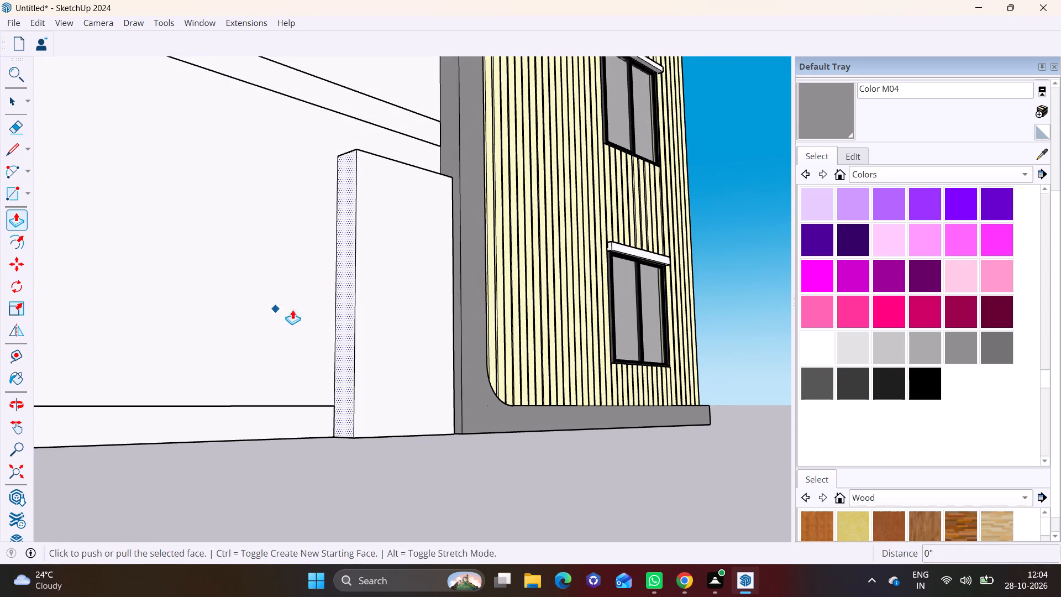
left_click(351, 312)
left_click(280, 312)
Raise the panel's top face by about 12' 2 7/8" with Push/Pull.
scroll(374, 208, "down", 1)
middle_click_drag(374, 208, 241, 527)
left_click(8, 104)
left_click(249, 433)
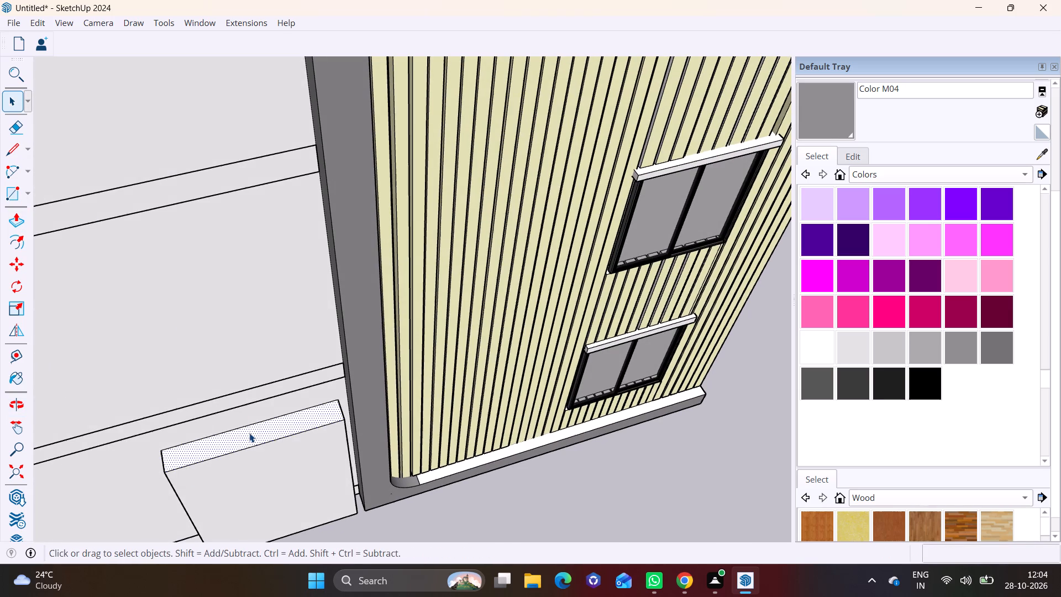
left_click(15, 219)
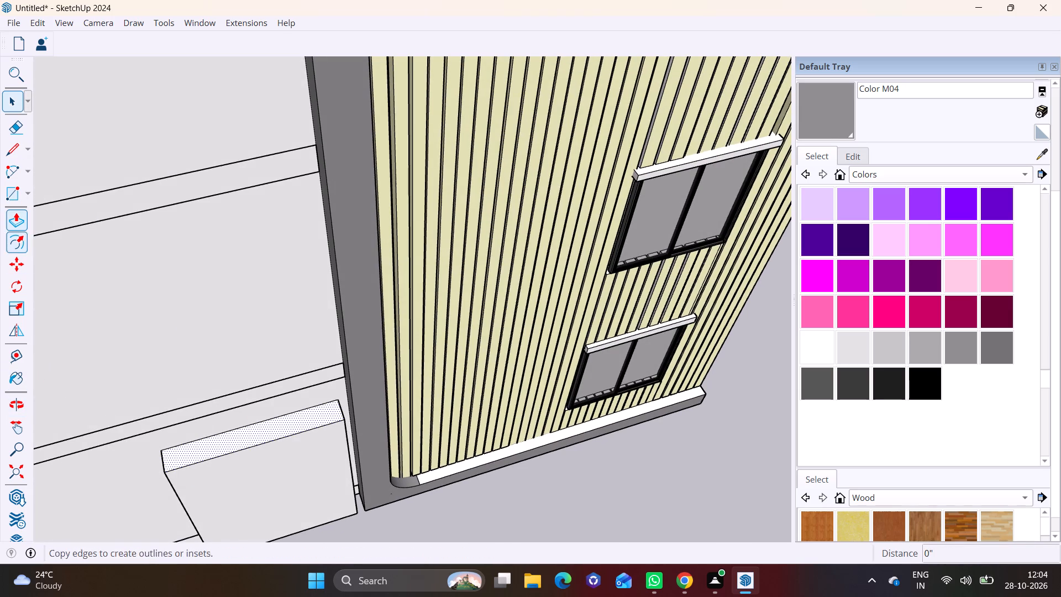
left_click(274, 428)
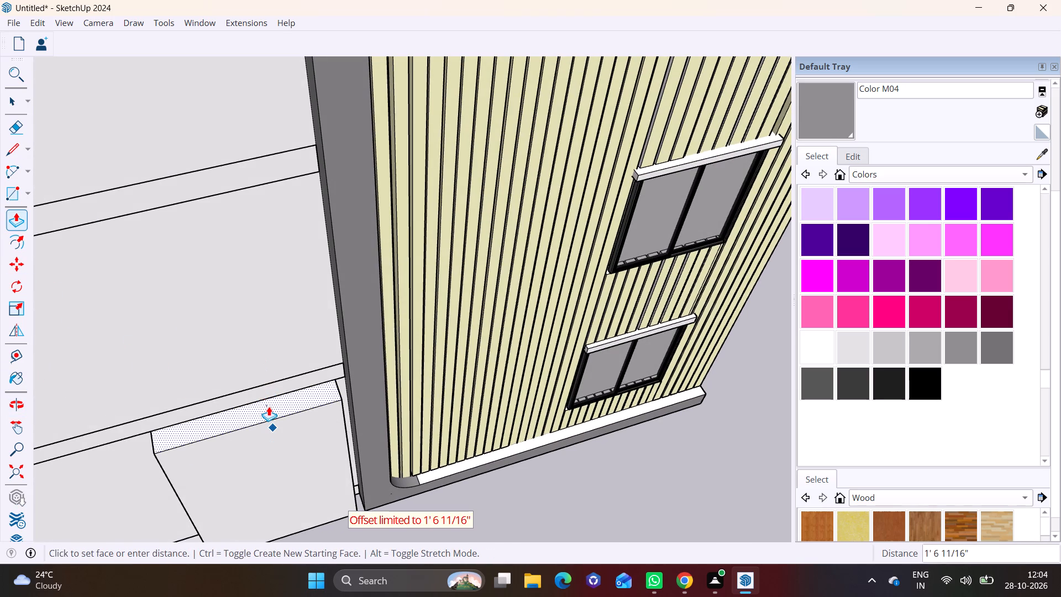
left_click_drag(269, 406, 256, 311)
left_click_drag(252, 409, 224, 165)
scroll(224, 167, "down", 6)
middle_click_drag(228, 222, 192, 83)
scroll(245, 112, "up", 1)
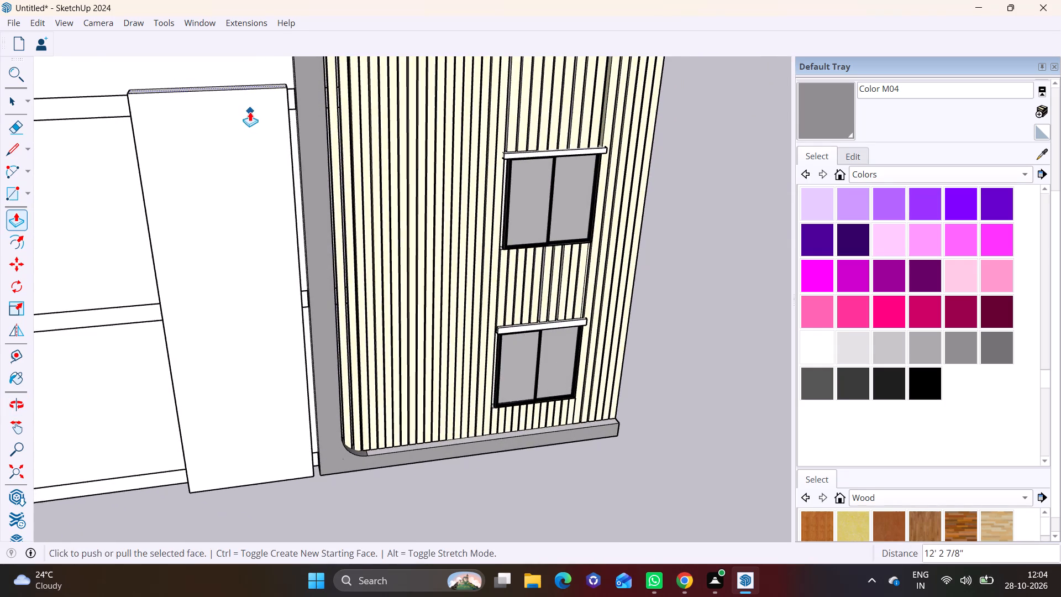
Pull the panel's side face nearest the frame about 5" to close the gap to the frame.
middle_click_drag(255, 114, 143, 99)
scroll(302, 306, "up", 7)
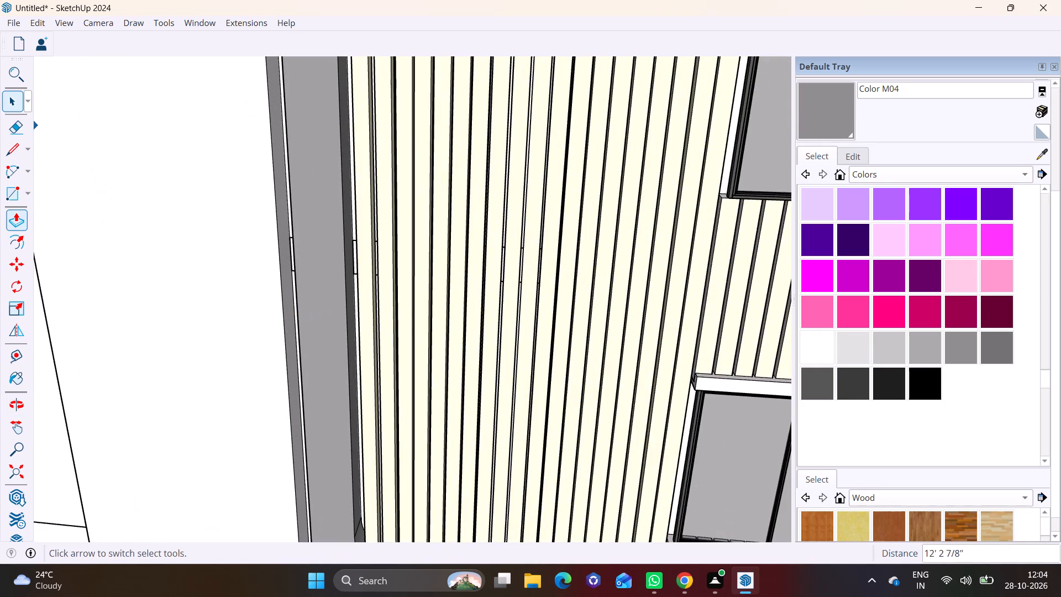
left_click(10, 100)
left_click(282, 244)
left_click(15, 222)
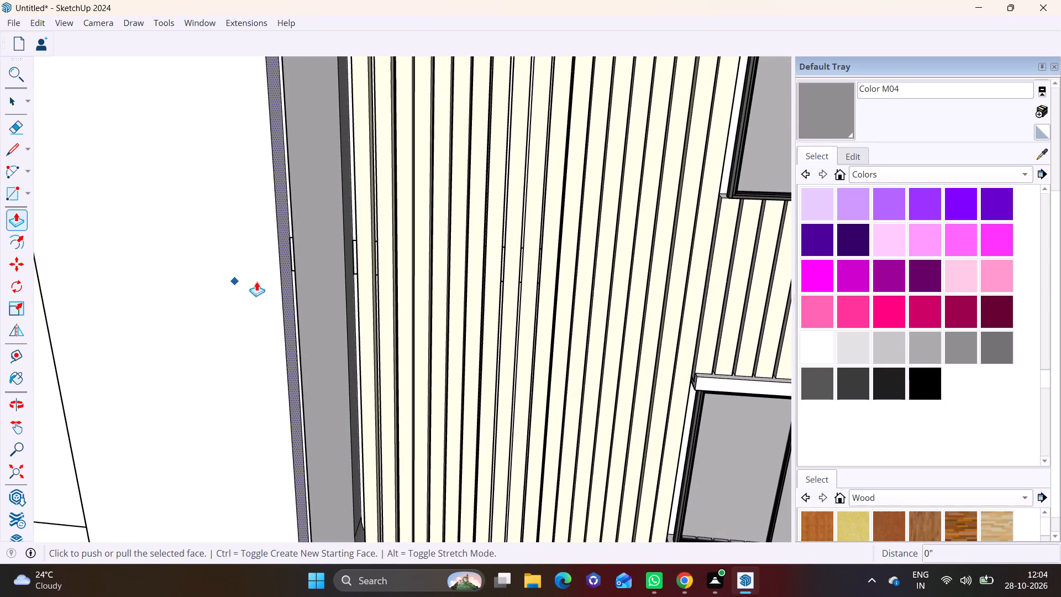
left_click(287, 281)
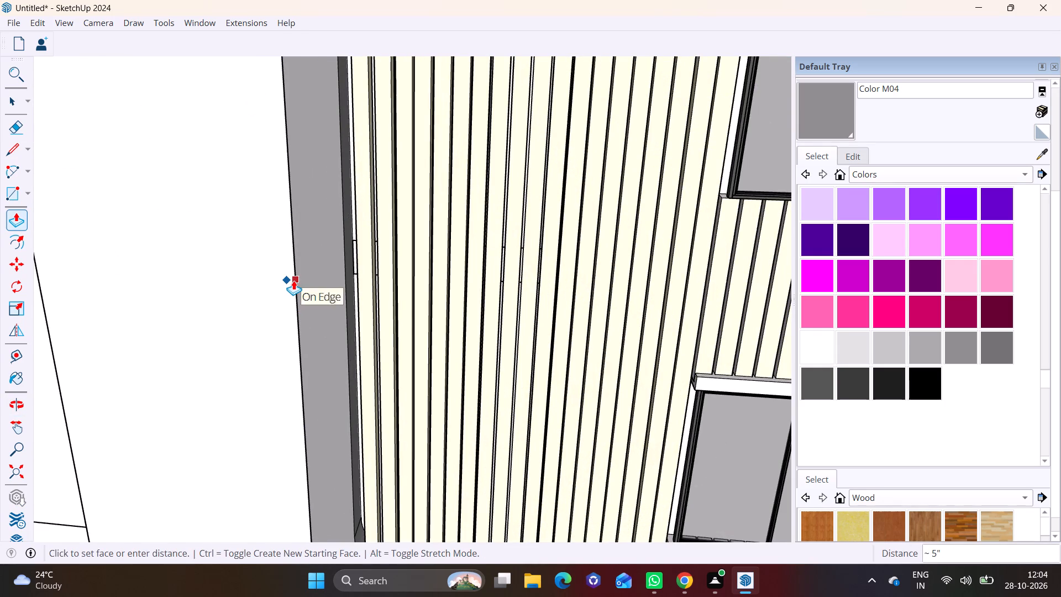
left_click(293, 280)
Lower the panel's top face by 2 7/8" to align it with the upper line of the adjacent floor band.
scroll(241, 279, "down", 13)
middle_click_drag(247, 281, 289, 166)
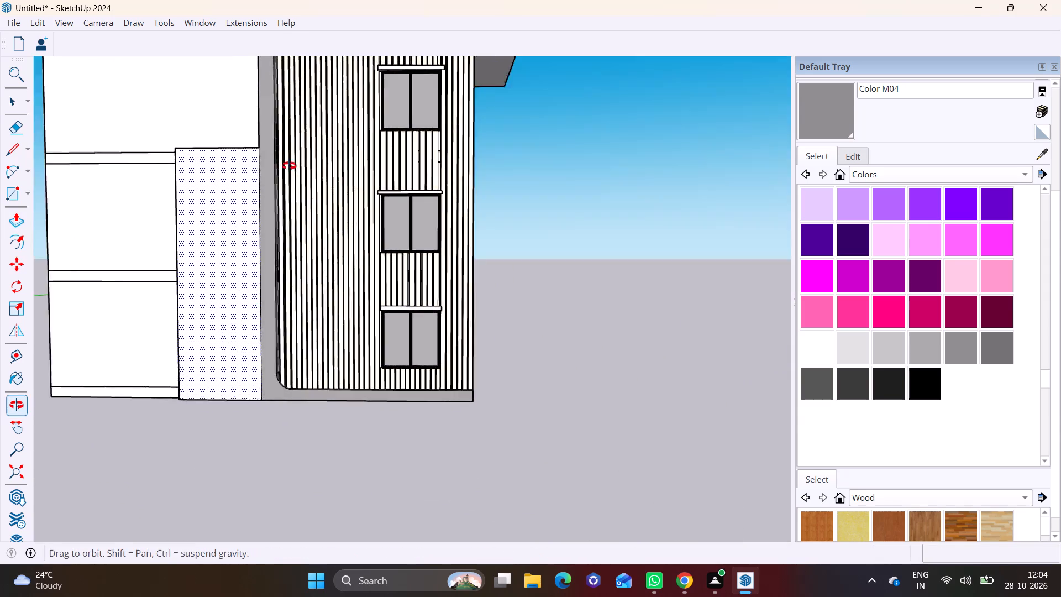
middle_click_drag(289, 166, 297, 148)
scroll(280, 187, "down", 10)
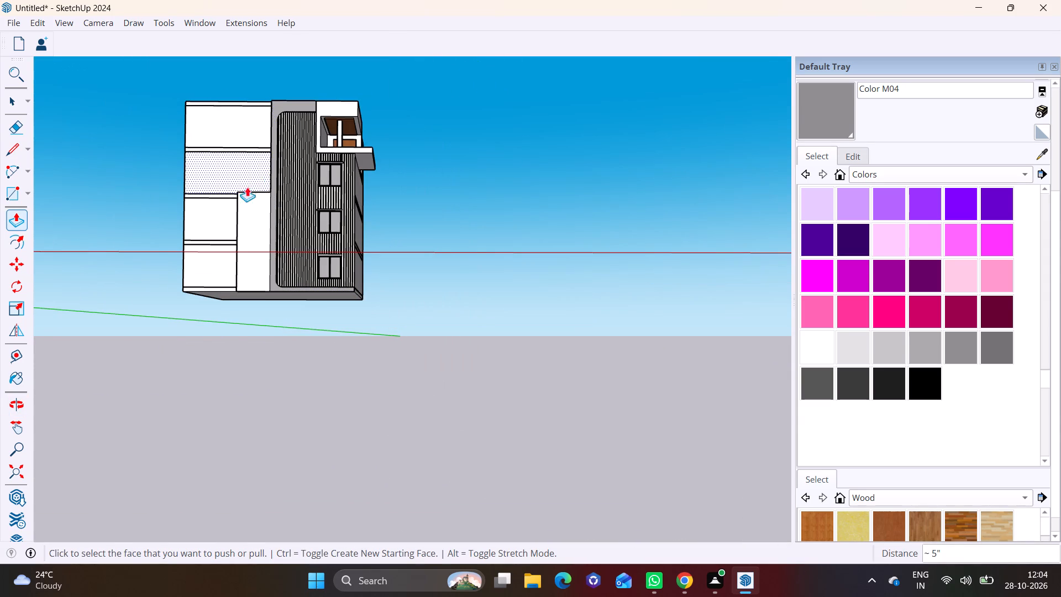
scroll(287, 178, "up", 13)
middle_click_drag(211, 196, 173, 280)
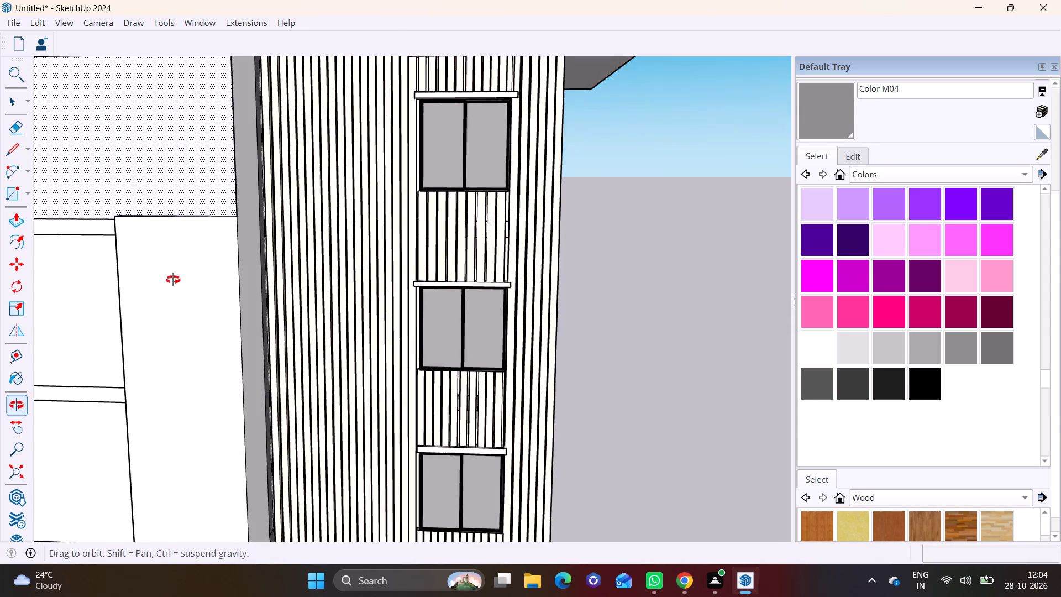
middle_click_drag(173, 280, 161, 315)
scroll(160, 220, "up", 7)
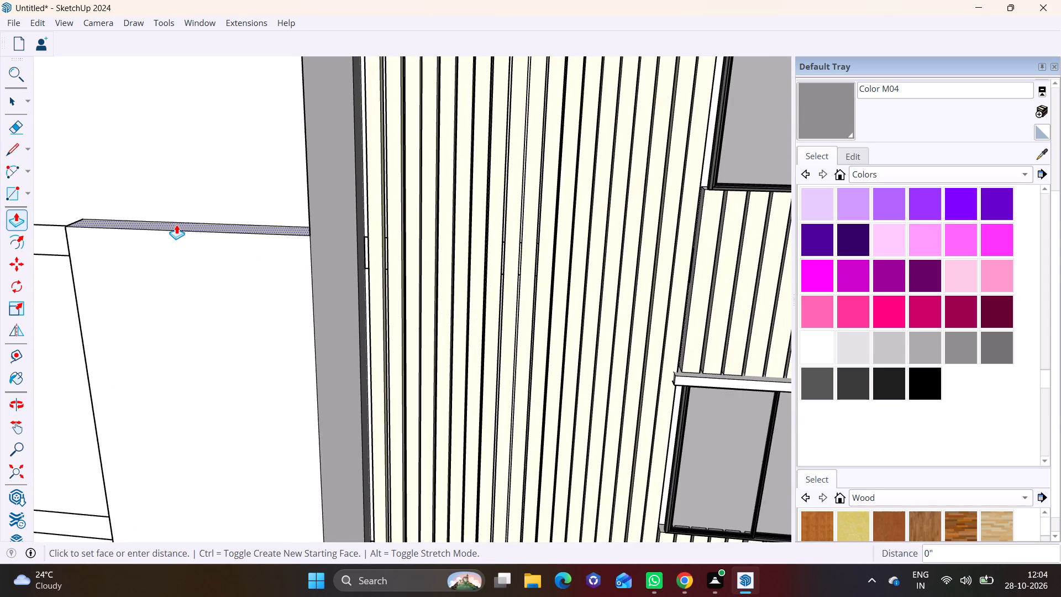
left_click(176, 224)
left_click(55, 227)
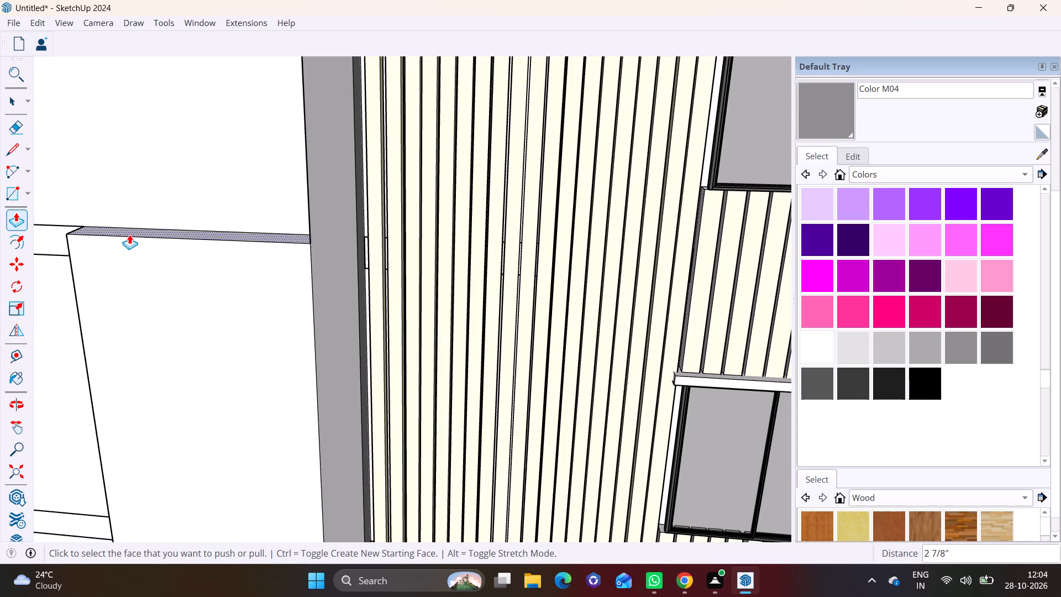
Extend the panel's top face 22' up to the roof edge, keeping a new starting face at its current height.
left_click(133, 231)
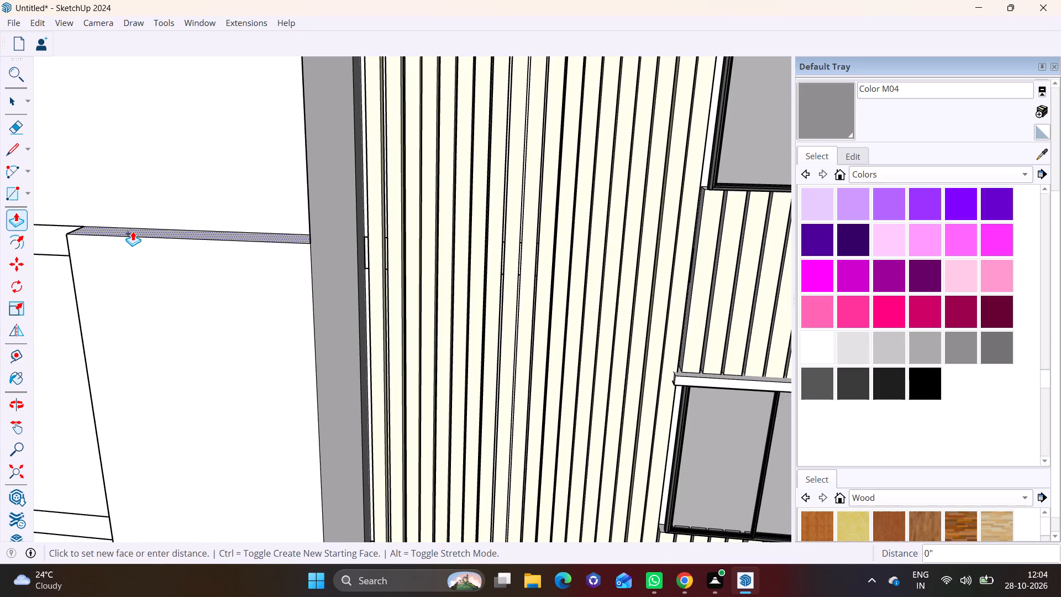
scroll(143, 174, "down", 12)
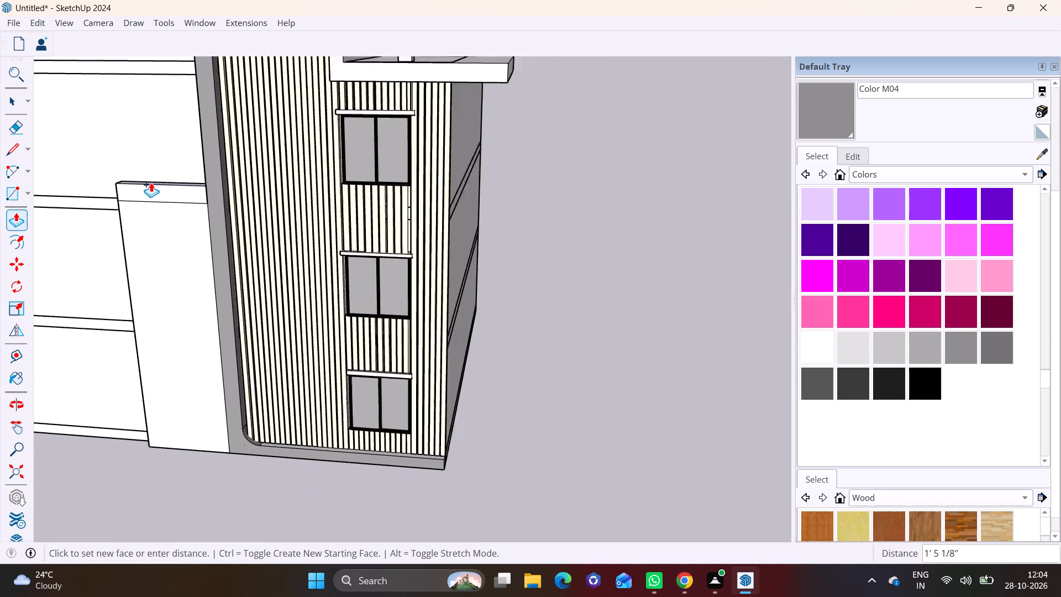
scroll(151, 182, "down", 2)
middle_click_drag(156, 180, 217, 398, "shift")
middle_click_drag(231, 274, 295, 235)
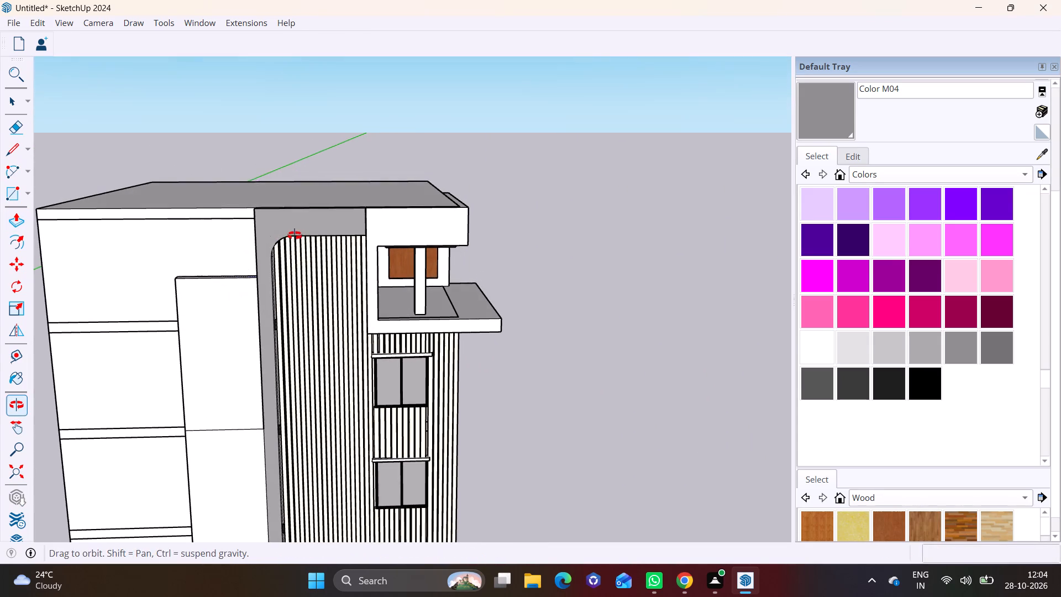
middle_click_drag(295, 235, 295, 235)
left_click(151, 207)
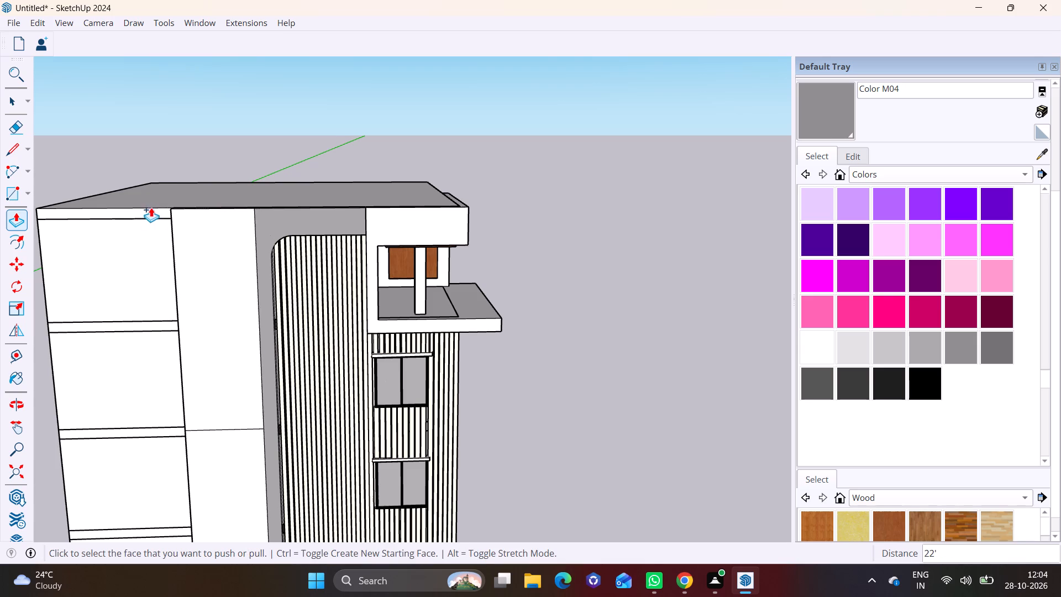
Extend the upper panel section's outer side face about 2' 7 9/16" with Push/Pull, and repeat the same distance on the lower section.
middle_click_drag(186, 400, 238, 280)
middle_click_drag(183, 401, 409, 481)
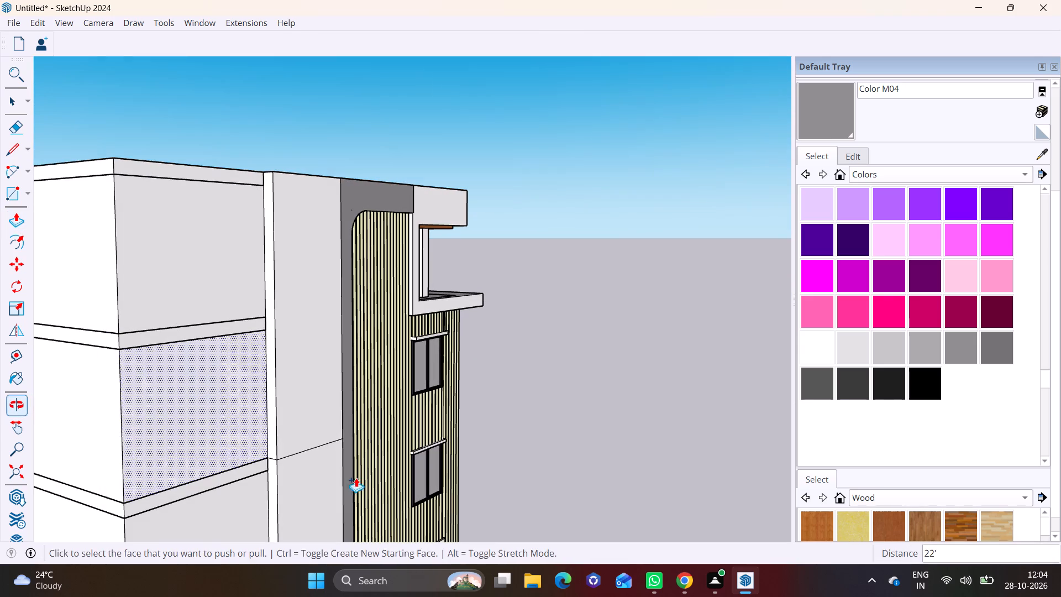
left_click(274, 410)
left_click(248, 412)
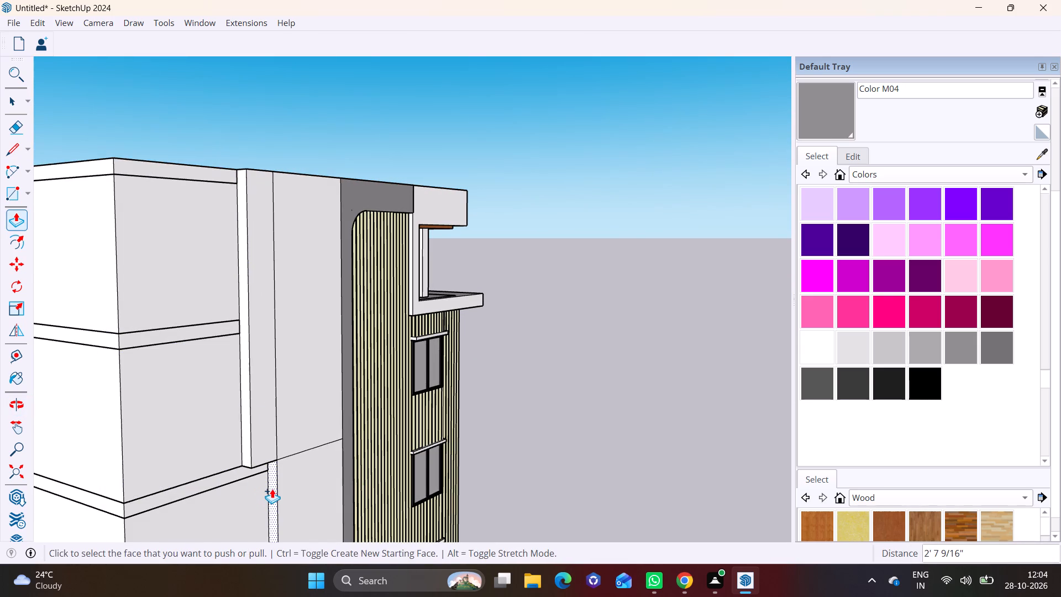
double_click(272, 489)
Delete the vertical dividing line on the lower panel section's front face.
middle_click_drag(286, 470, 100, 475)
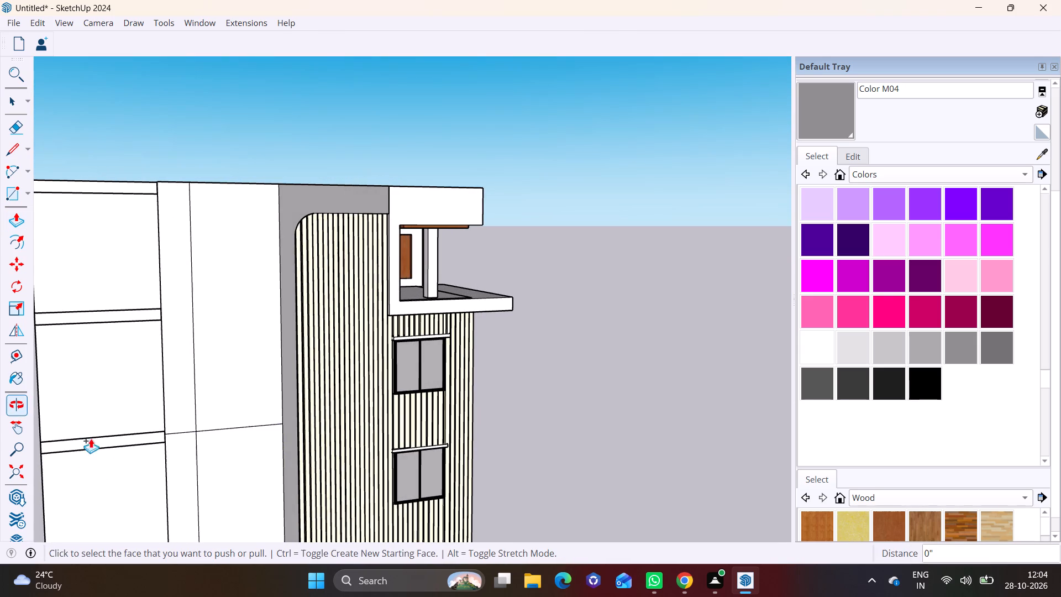
middle_click_drag(213, 378, 155, 384)
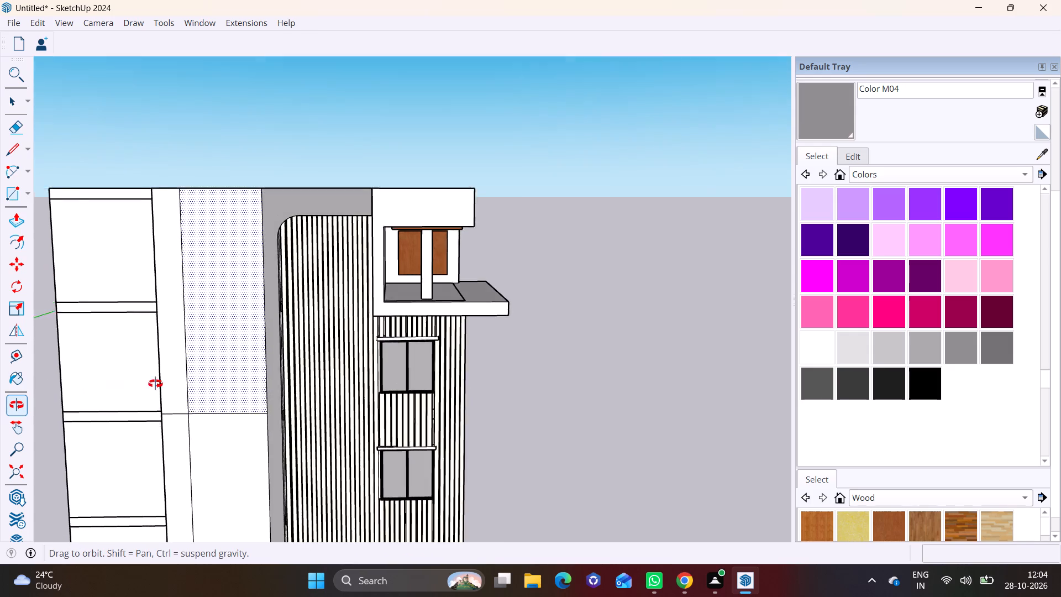
middle_click_drag(155, 384, 188, 379)
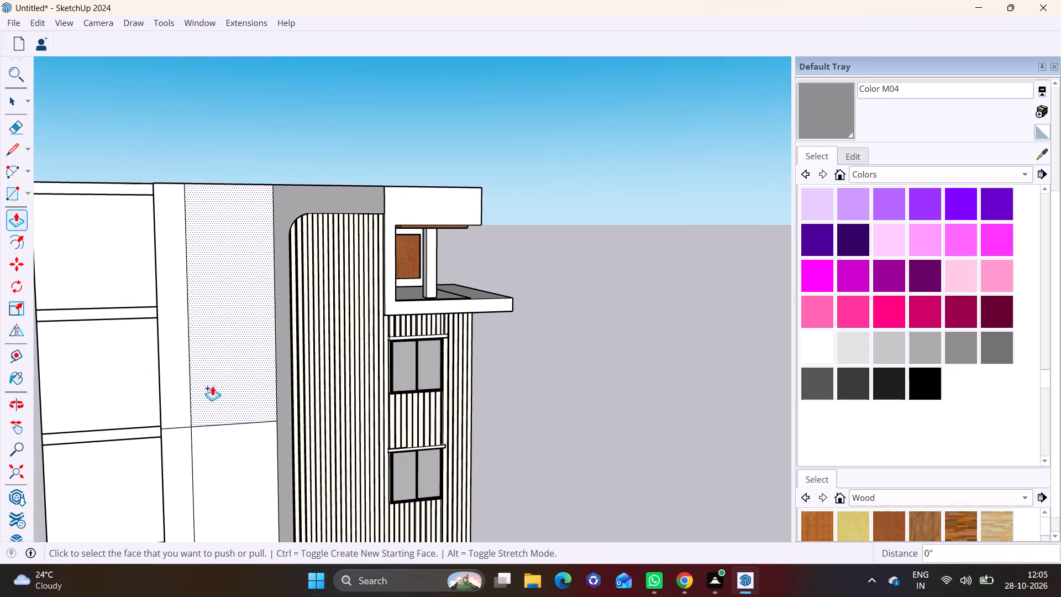
scroll(212, 415, "down", 1)
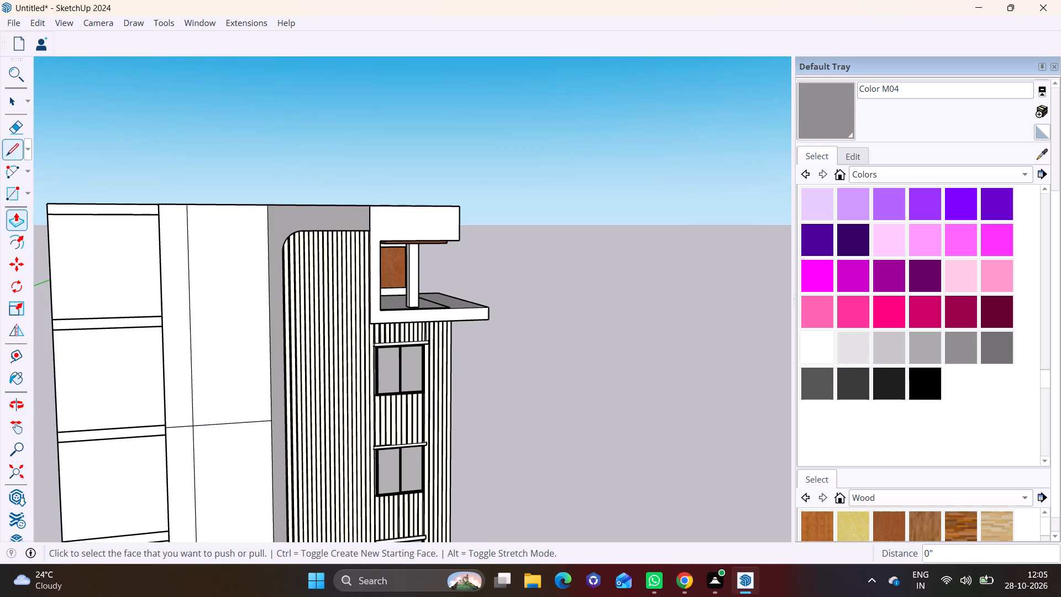
left_click(12, 104)
scroll(207, 396, "down", 4)
middle_click_drag(220, 421, 185, 385)
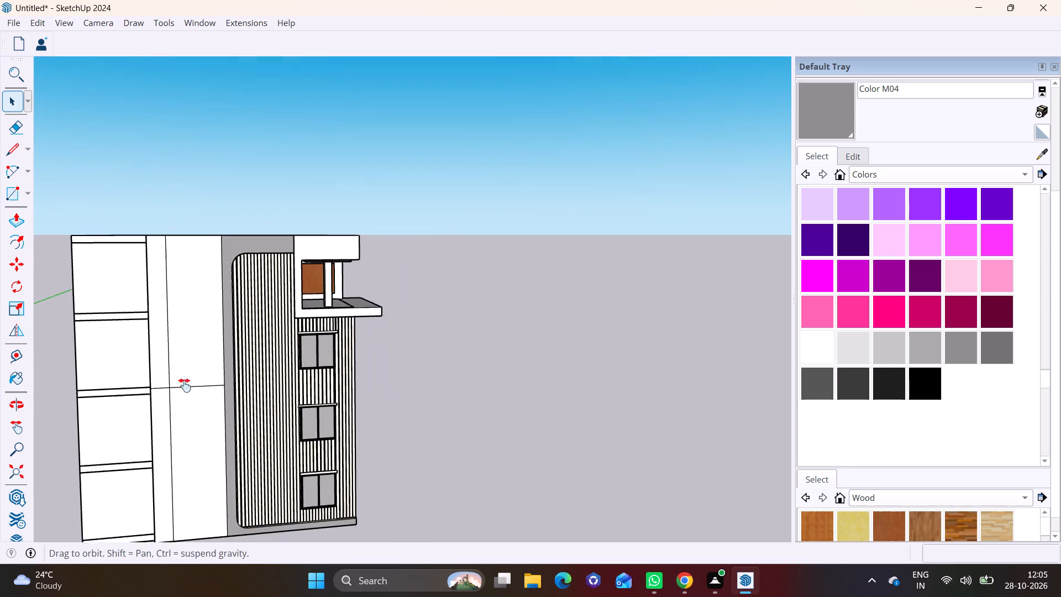
middle_click_drag(185, 385, 197, 324)
scroll(173, 349, "up", 1)
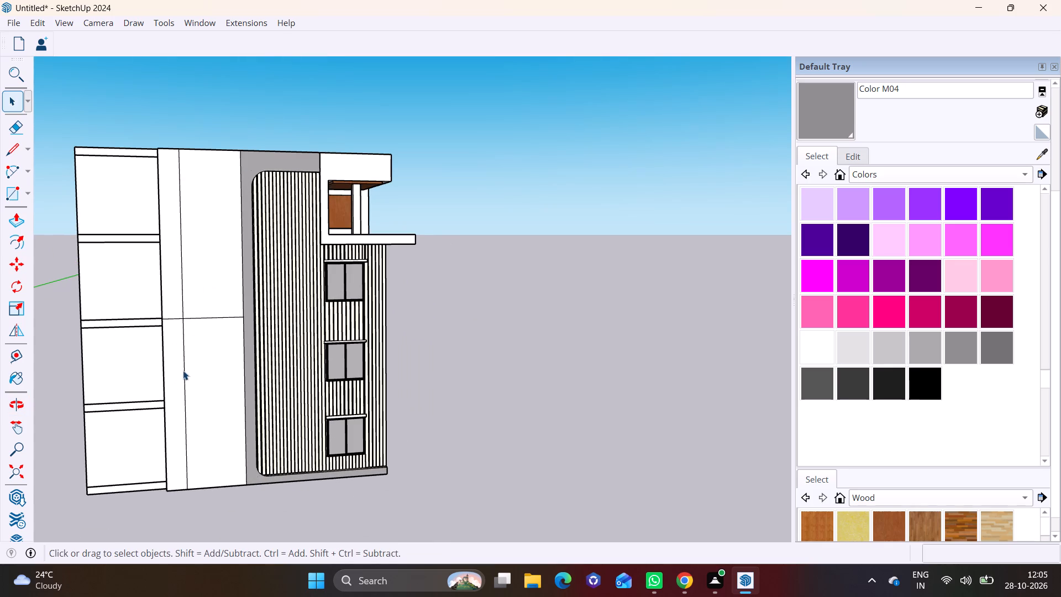
left_click(186, 368)
key("Delete")
Draw a horizontal line about 10' 4 1/2" long across the upper panel section, just below the roof edge, from the grey frame to the outer edge.
middle_click_drag(166, 368, 45, 391)
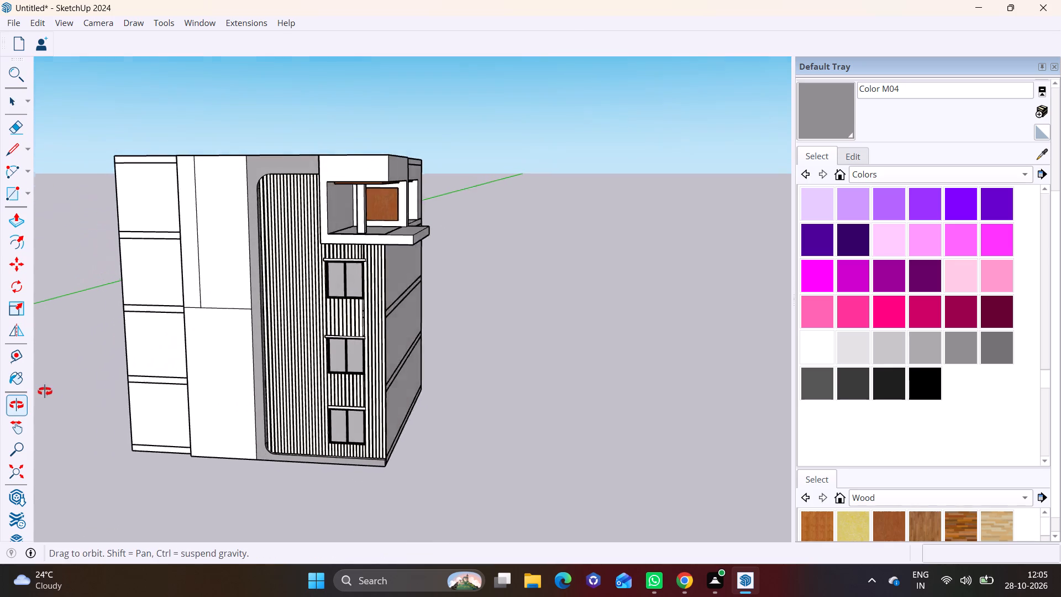
middle_click_drag(45, 391, 57, 385)
middle_click_drag(181, 264, 183, 424, "shift")
scroll(184, 333, "up", 1, "shift")
scroll(213, 312, "up", 4)
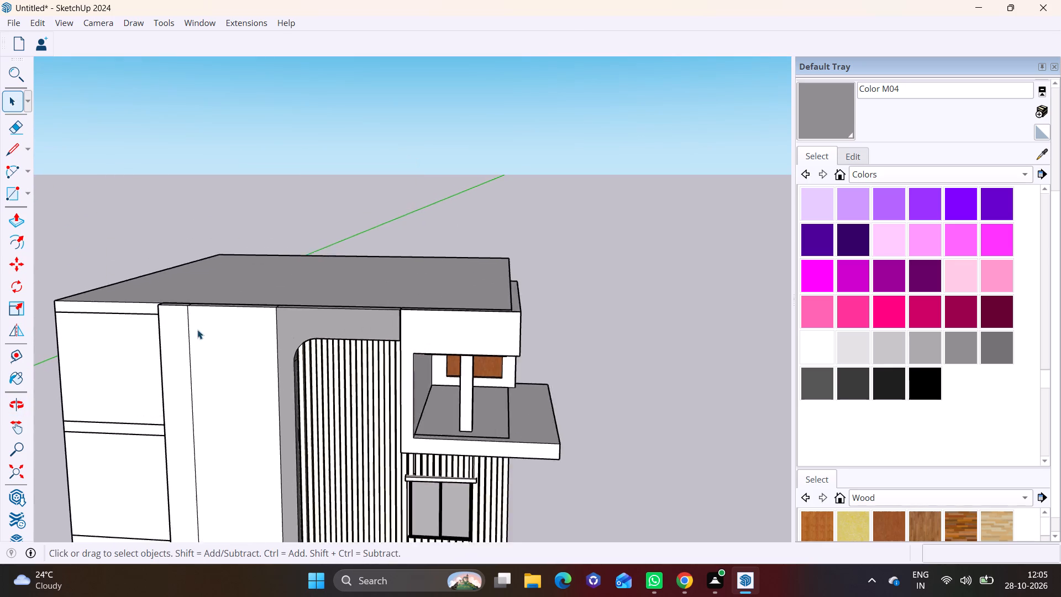
middle_click_drag(196, 334, 271, 266)
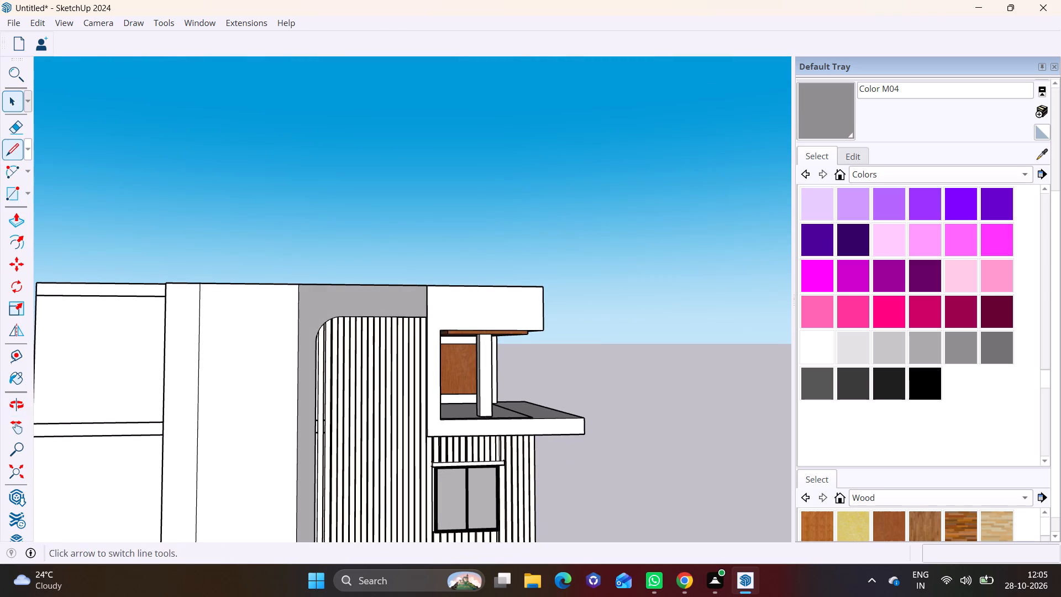
left_click(13, 154)
scroll(255, 310, "up", 1)
middle_click_drag(266, 323, 398, 381)
scroll(355, 360, "up", 4)
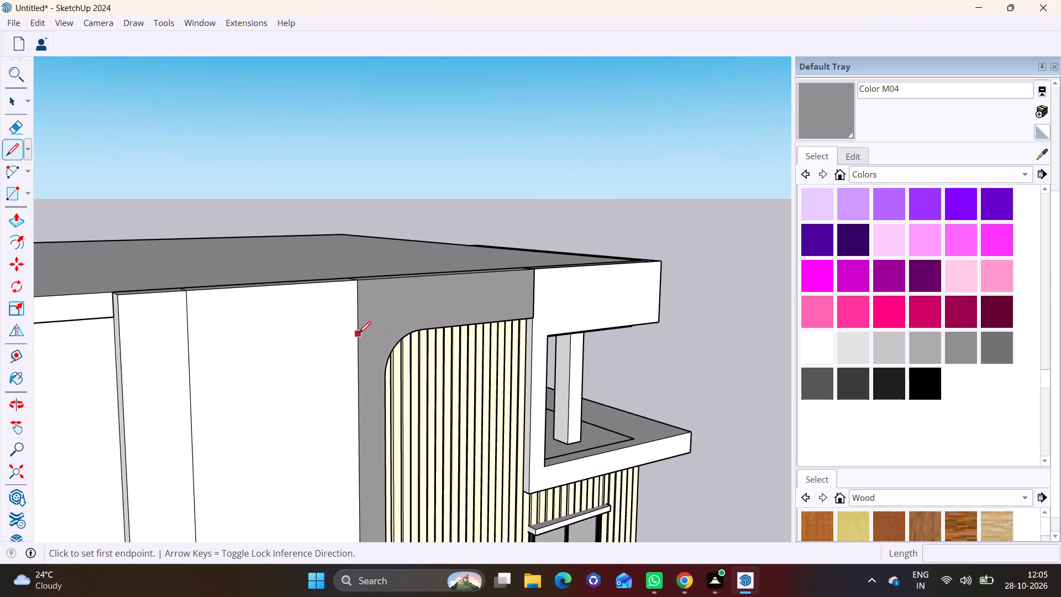
left_click(359, 329)
left_click(119, 353)
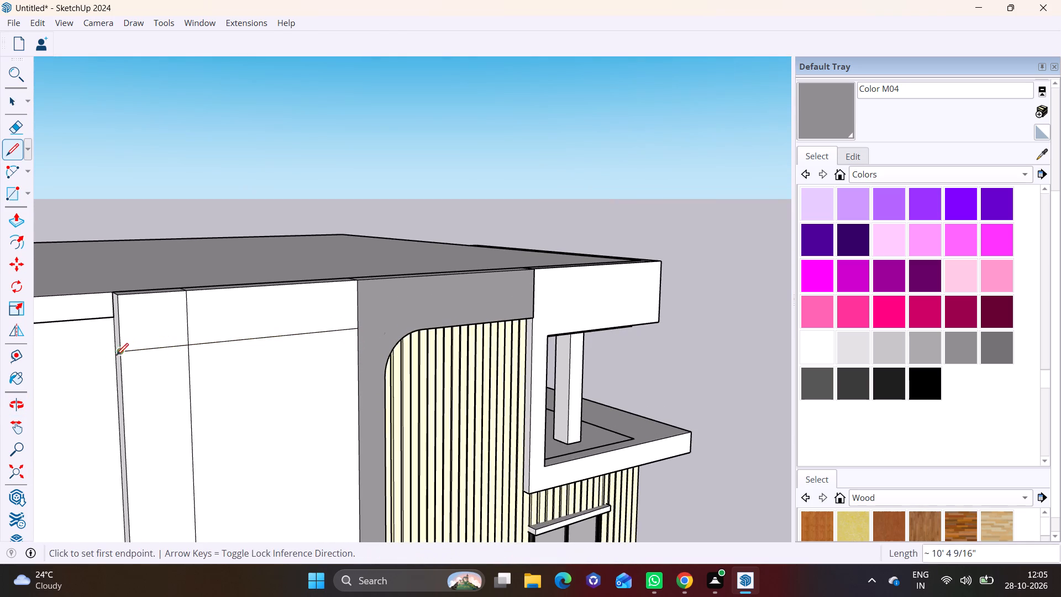
key("space")
Round the upper panel's corner where the horizontal and vertical lines cross, using a 2 Point Arc tangent to both lines.
middle_click_drag(209, 390, 80, 354)
scroll(118, 351, "down", 3)
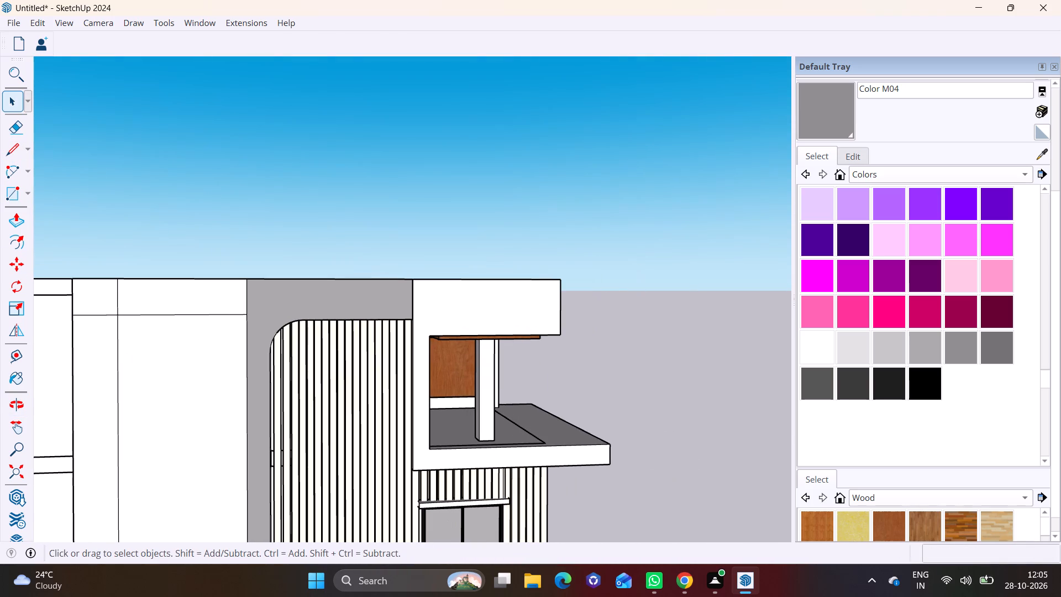
left_click(28, 175)
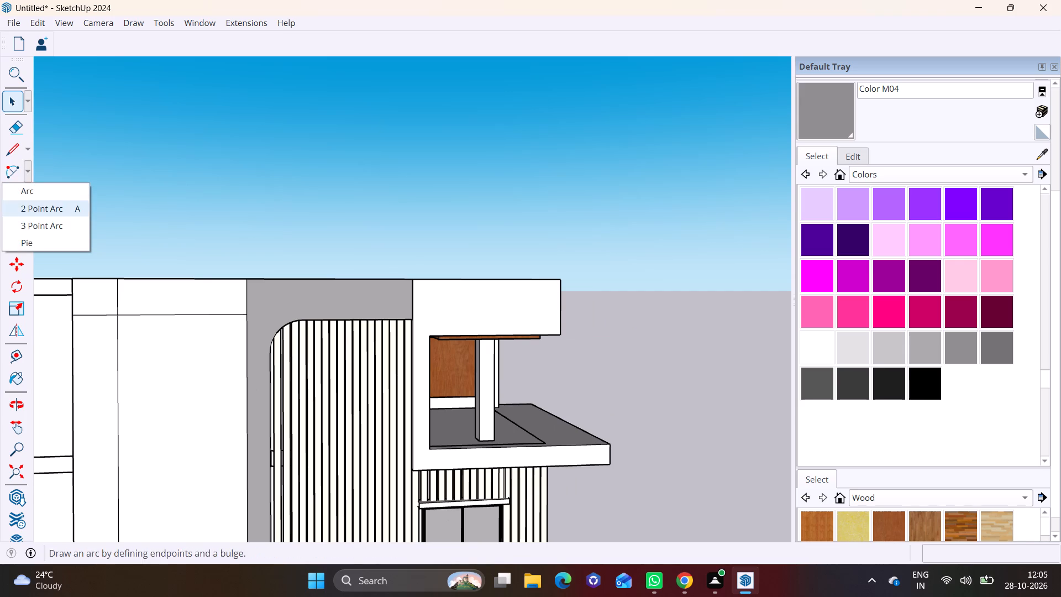
left_click(33, 208)
scroll(118, 327, "up", 6)
left_click(108, 349)
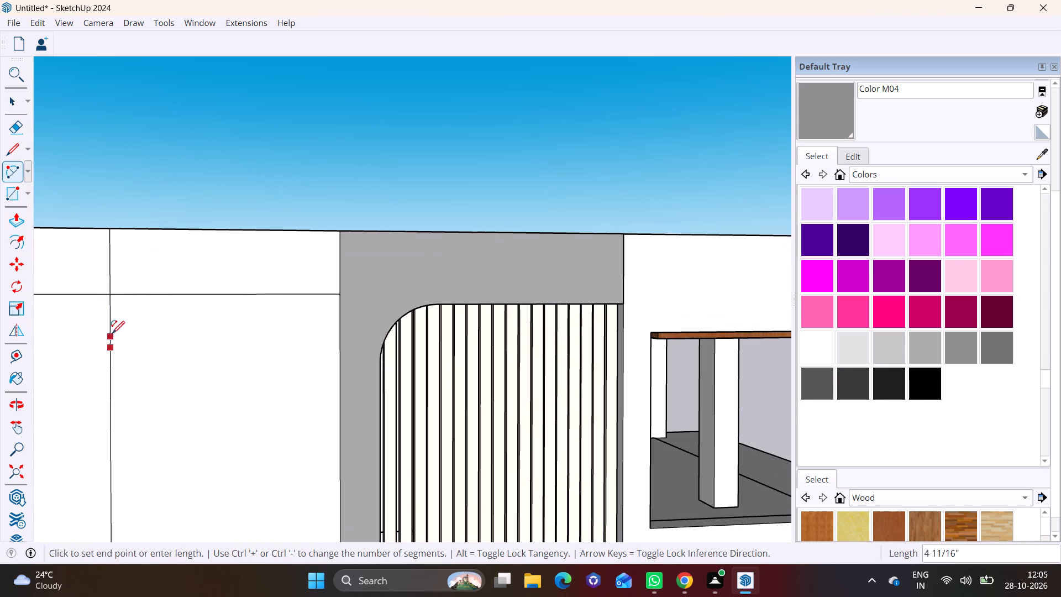
double_click(170, 297)
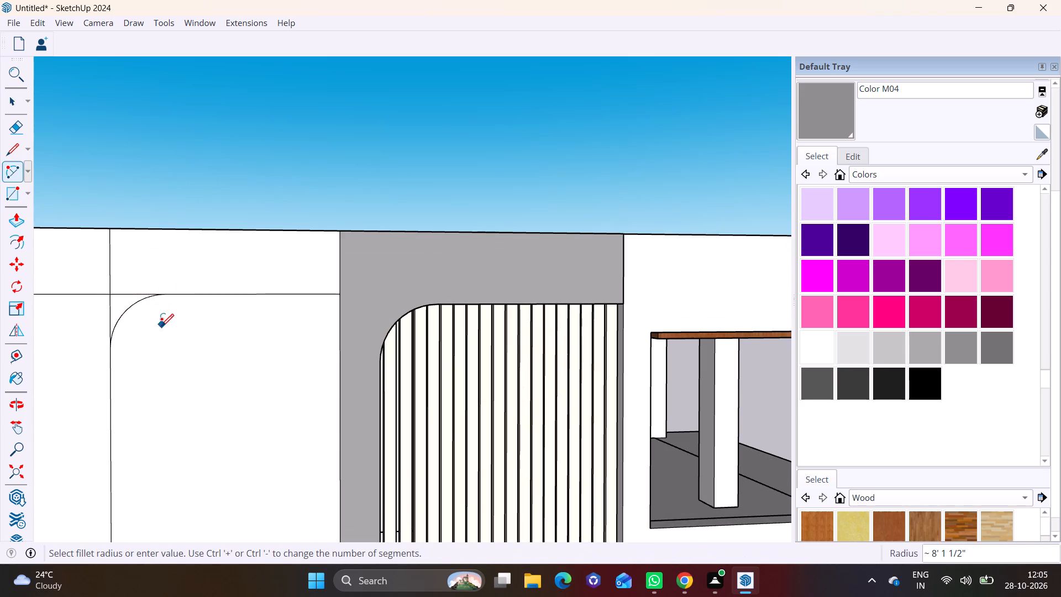
key("space")
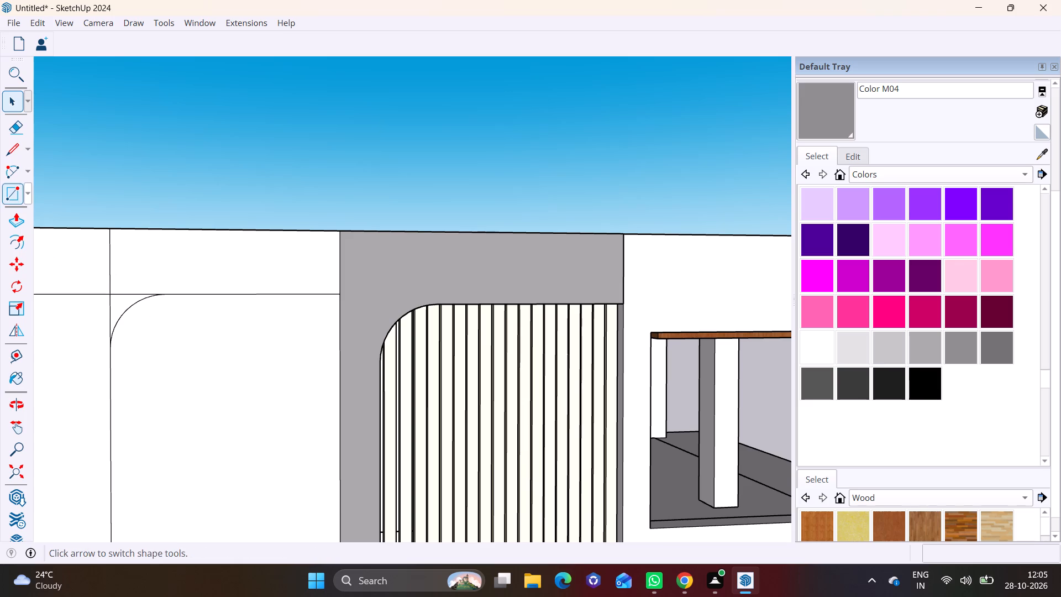
Delete the four leftover line segments outside the rounded corner on the upper panel section.
left_click(15, 100)
left_click(122, 294)
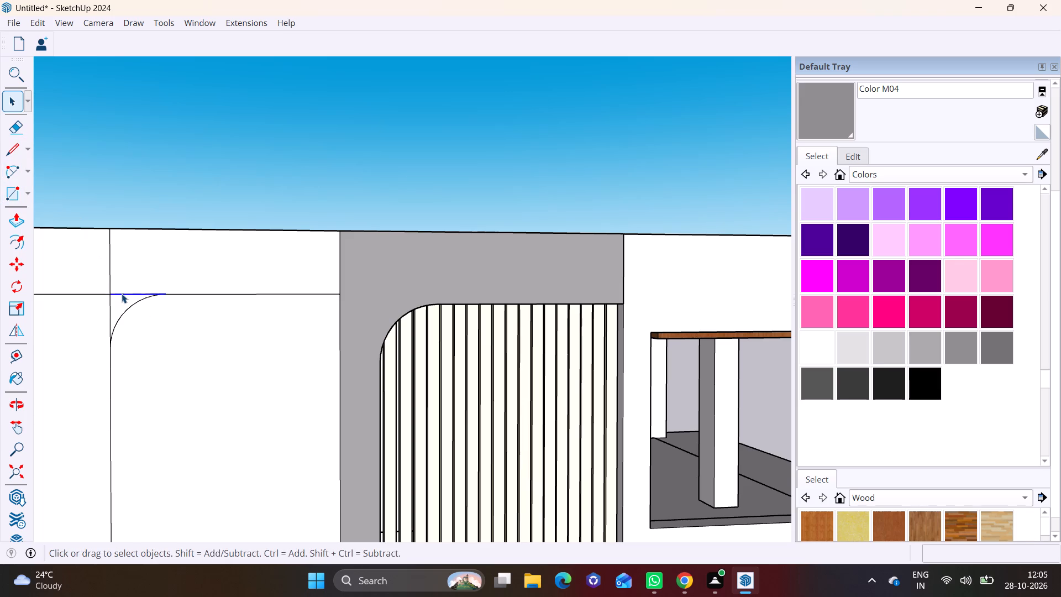
key("Delete")
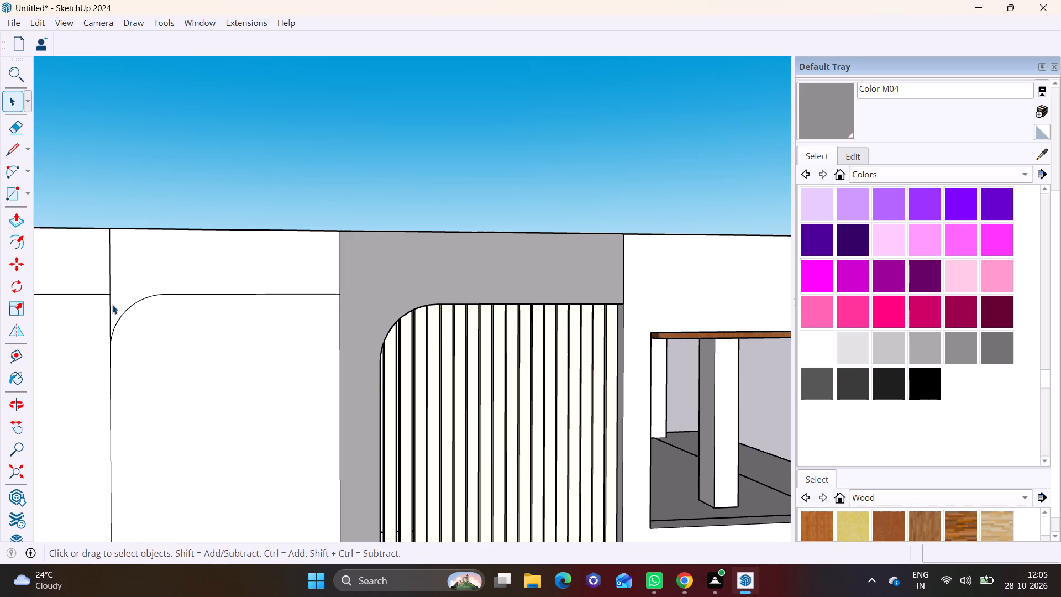
left_click(111, 312)
key("Delete")
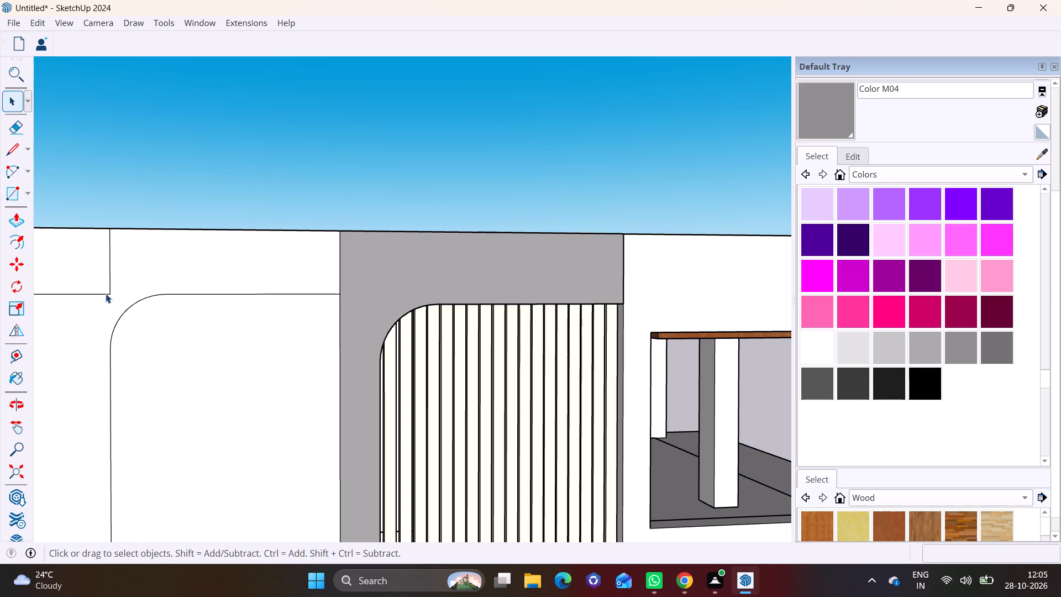
left_click(106, 294)
key("Delete")
left_click(111, 277)
key("Delete")
scroll(137, 297, "down", 9)
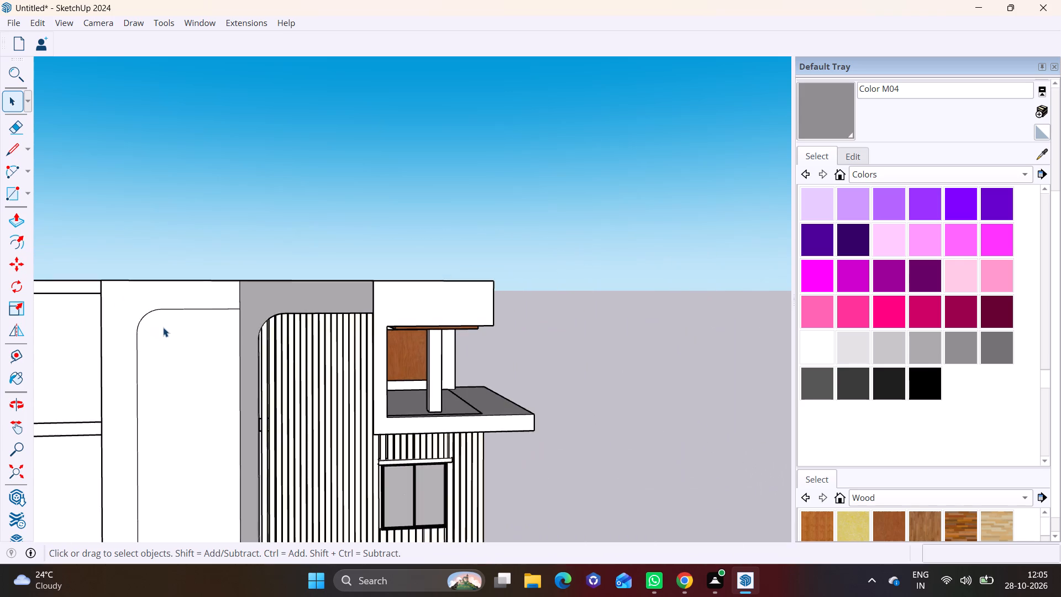
Recess the round-cornered face of the upper panel section by 9 3/16" with Push/Pull.
scroll(163, 327, "down", 2)
middle_click_drag(174, 339, 186, 291, "shift")
middle_click_drag(185, 379, 38, 369)
scroll(155, 372, "up", 2)
left_click(216, 383)
middle_click_drag(217, 383, 248, 383)
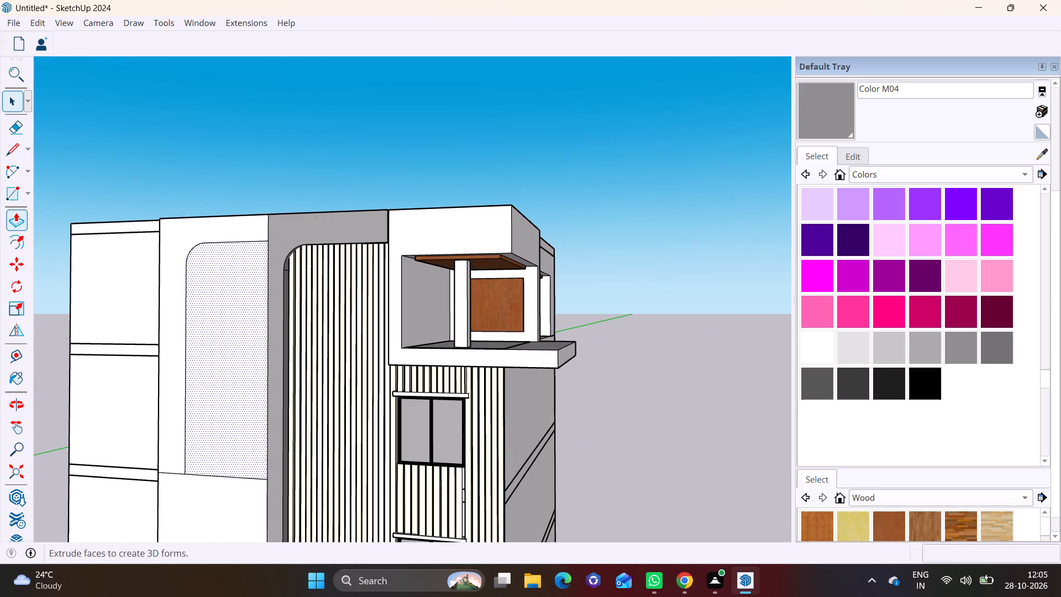
left_click(20, 216)
left_click(207, 399)
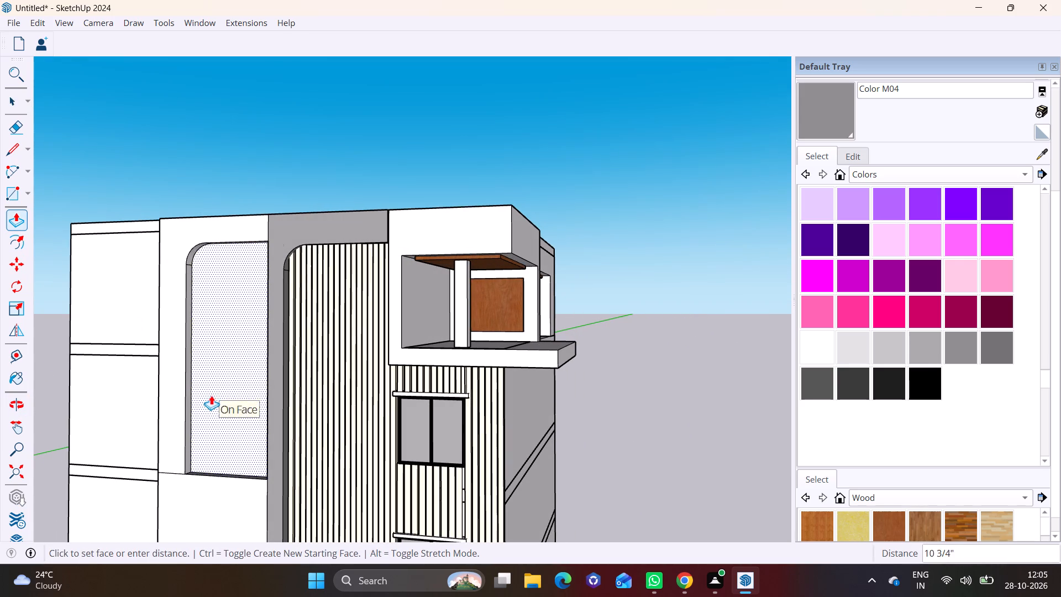
left_click(211, 396)
key("space")
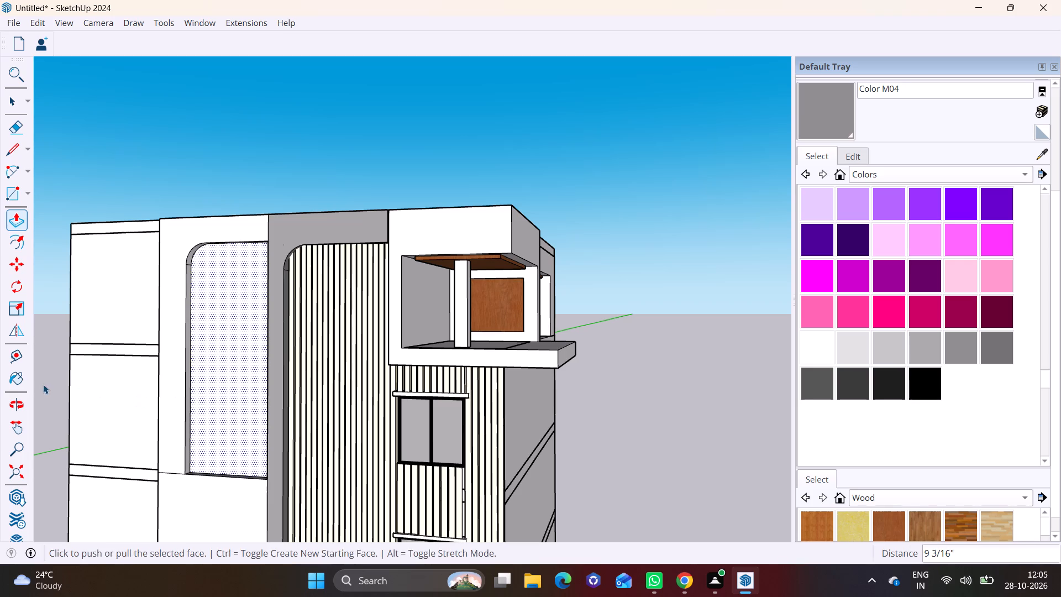
left_click(43, 384)
Pull the upper panel section's outer side face slightly farther away from the grey frame.
scroll(94, 397, "down", 6)
middle_click_drag(184, 447, 253, 326, "shift")
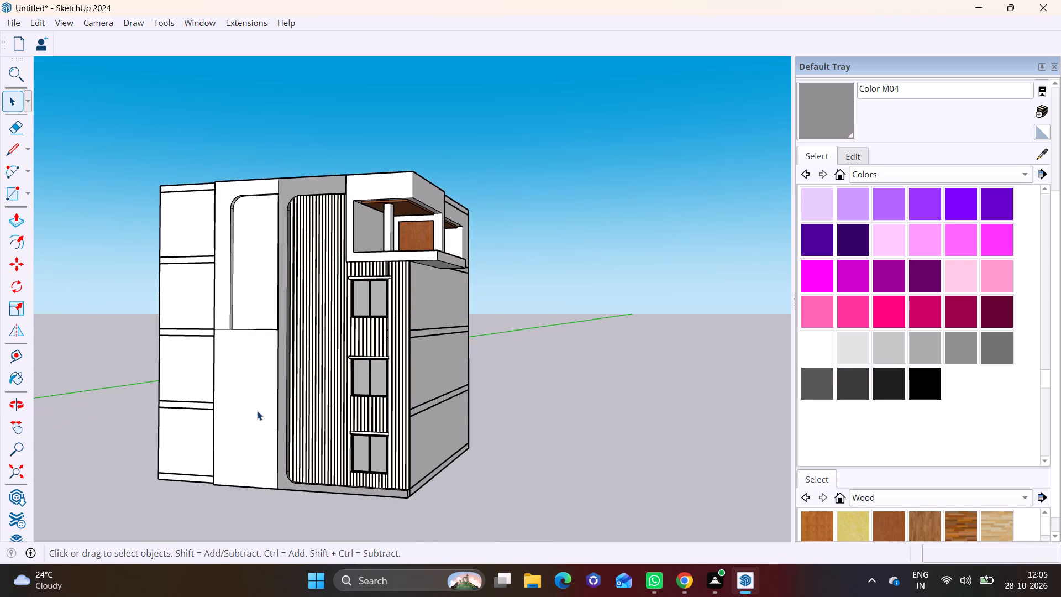
scroll(254, 274, "up", 5)
middle_click_drag(284, 311, 397, 310)
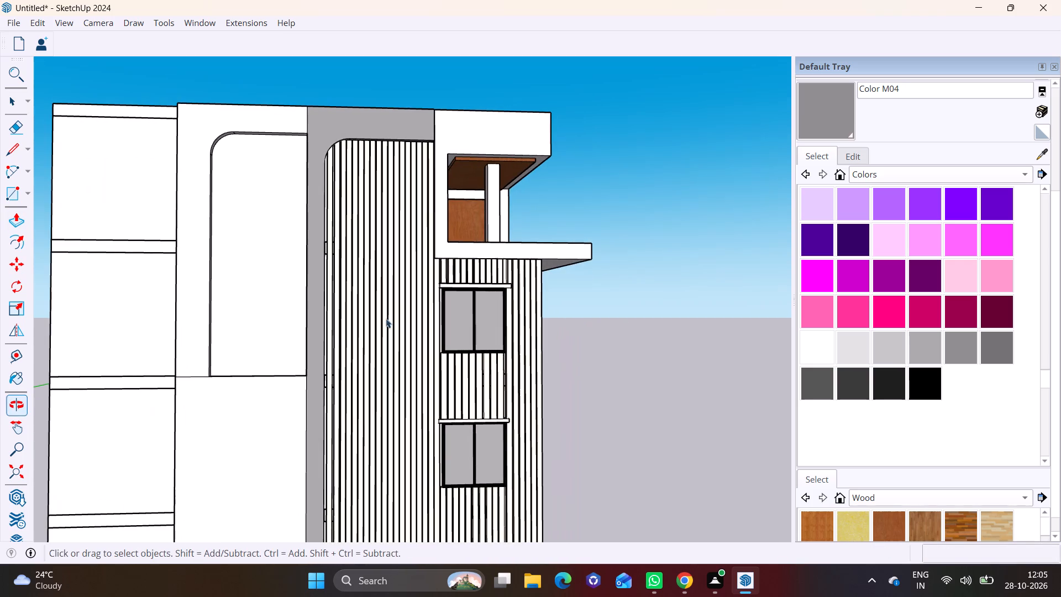
scroll(254, 317, "down", 4)
middle_click_drag(241, 348, 435, 359)
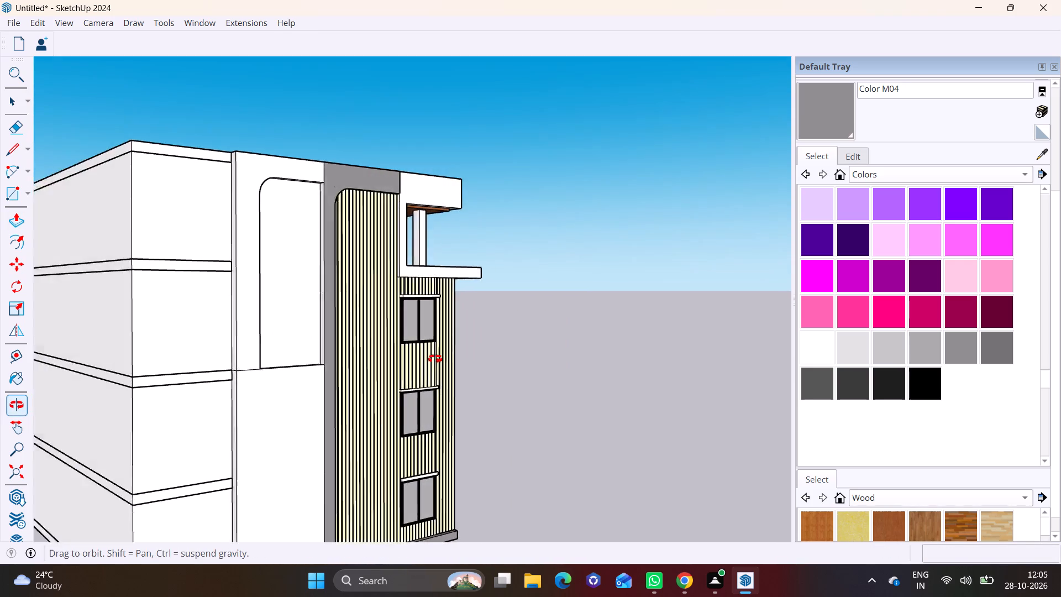
middle_click_drag(435, 359, 457, 361)
scroll(268, 364, "up", 4)
middle_click_drag(274, 365, 361, 338, "shift")
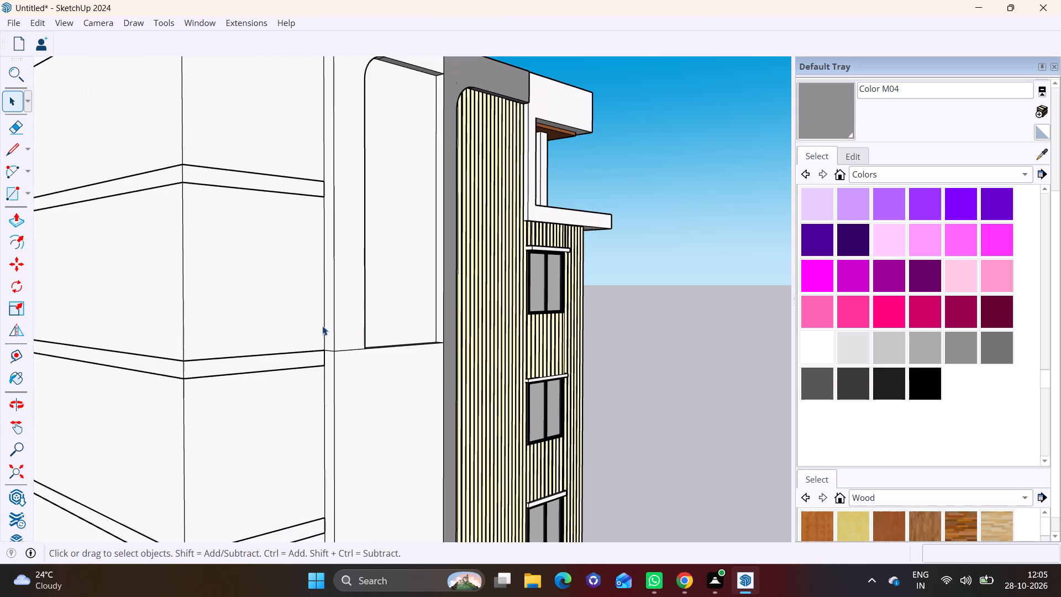
left_click(328, 318)
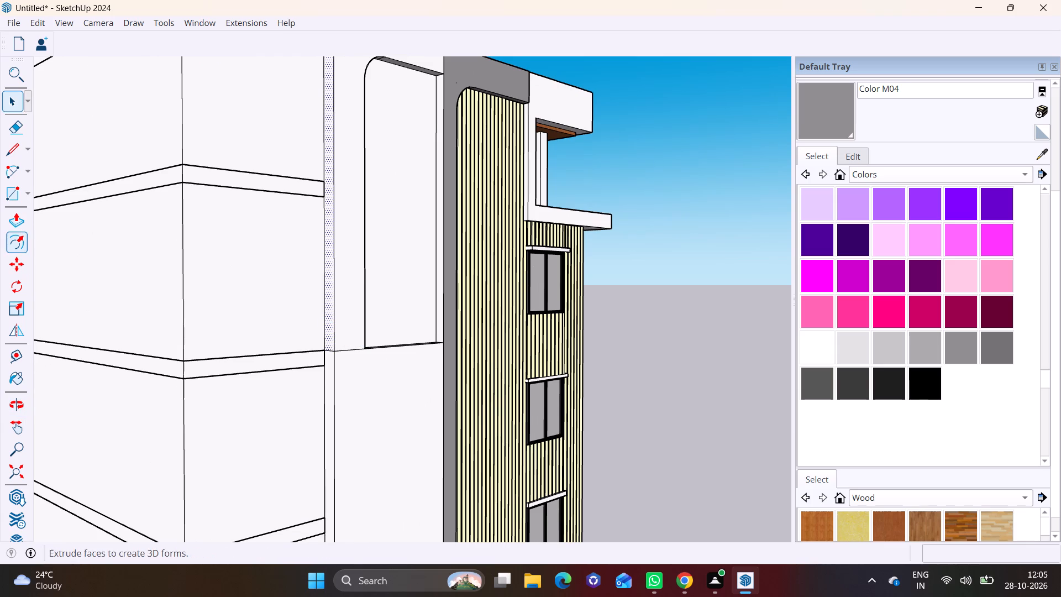
left_click(20, 216)
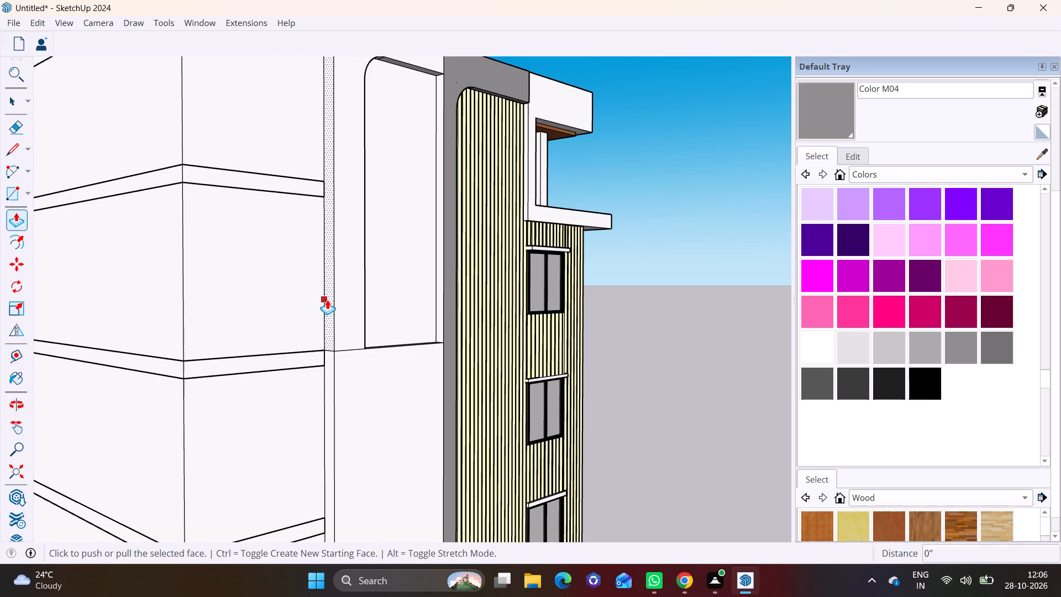
left_click(327, 300)
left_click(316, 306)
key("space")
Repeat the same Push/Pull extension on the lower panel section's outer side face.
left_click(330, 371)
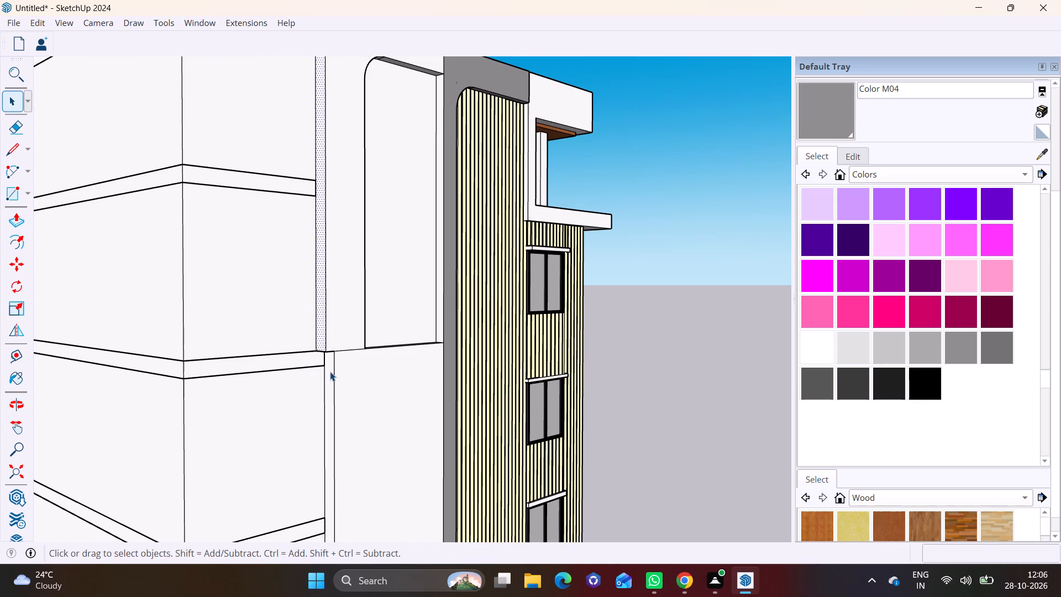
left_click(15, 225)
double_click(327, 395)
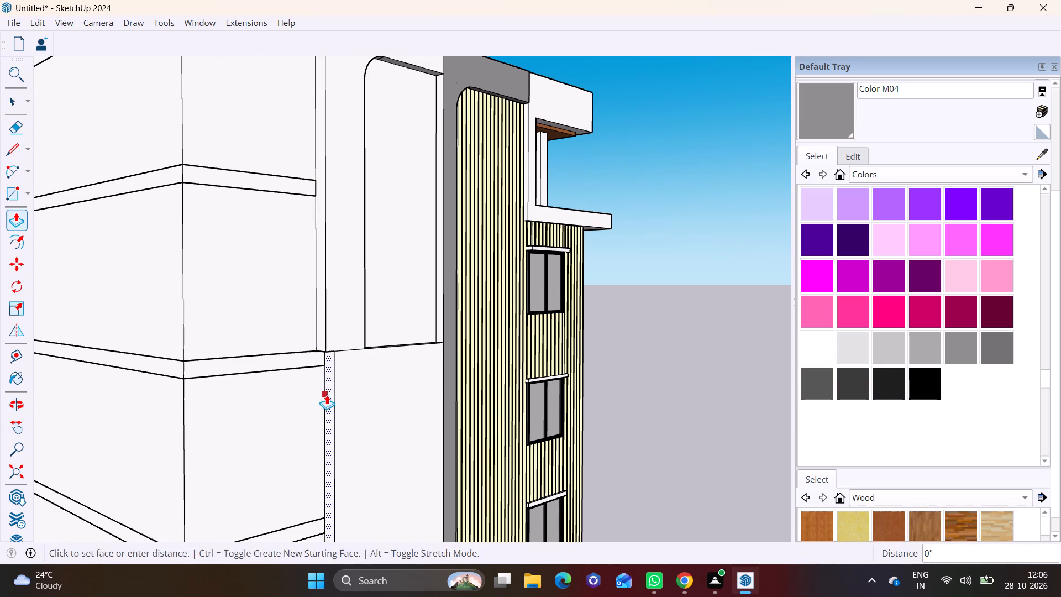
key("space")
middle_click_drag(358, 393, 103, 401)
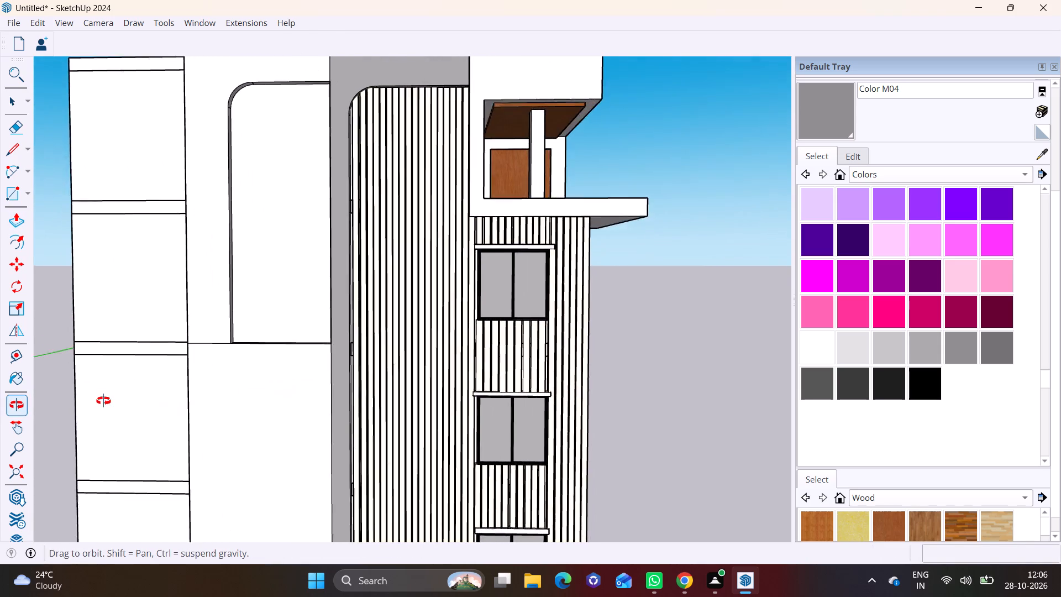
Paint the upper panel section's face around the round-cornered recess with the pale cream Color D01.
middle_click_drag(103, 401, 103, 399)
scroll(200, 360, "down", 4)
scroll(201, 360, "up", 1)
scroll(201, 360, "down", 3)
scroll(228, 396, "down", 2)
middle_click_drag(231, 397, 335, 414, "shift")
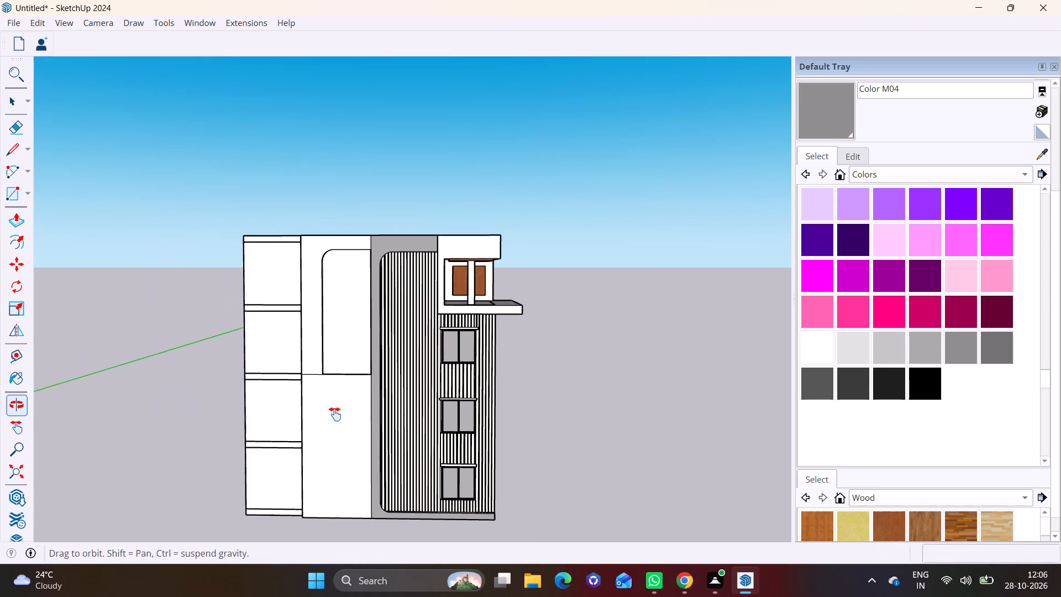
middle_click_drag(335, 414, 344, 415, "shift")
scroll(350, 266, "up", 3)
scroll(342, 371, "down", 3)
middle_click_drag(343, 389, 330, 280, "shift")
scroll(922, 337, "up", 8)
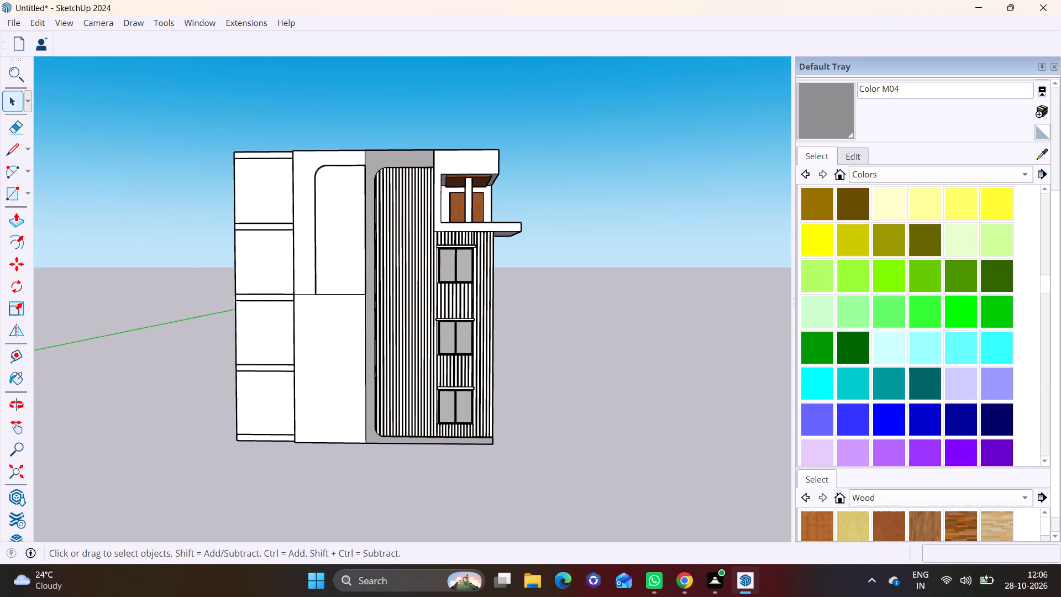
scroll(916, 342, "up", 3)
left_click(822, 316)
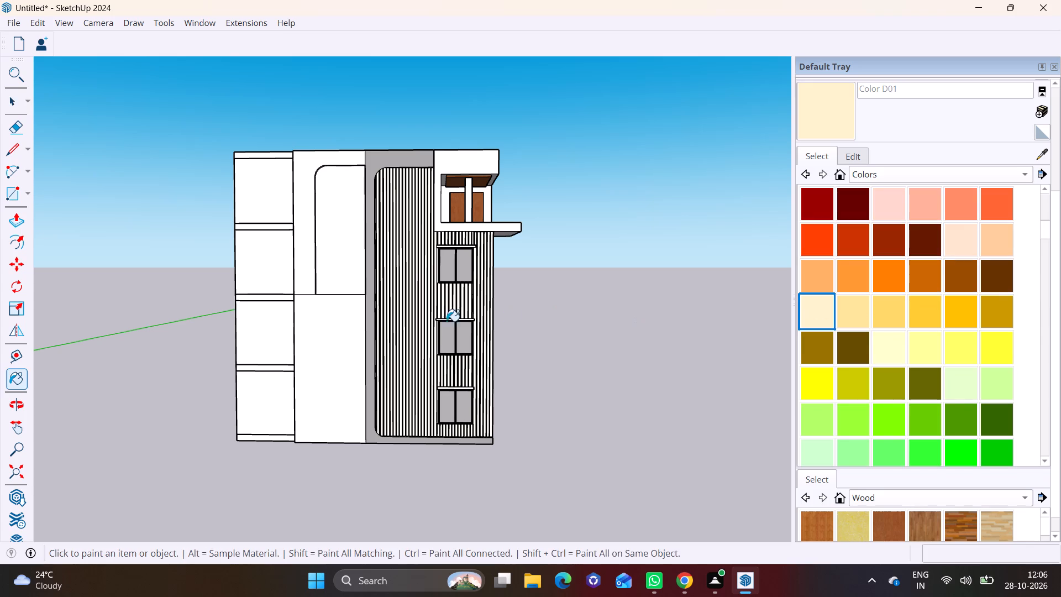
left_click(303, 271)
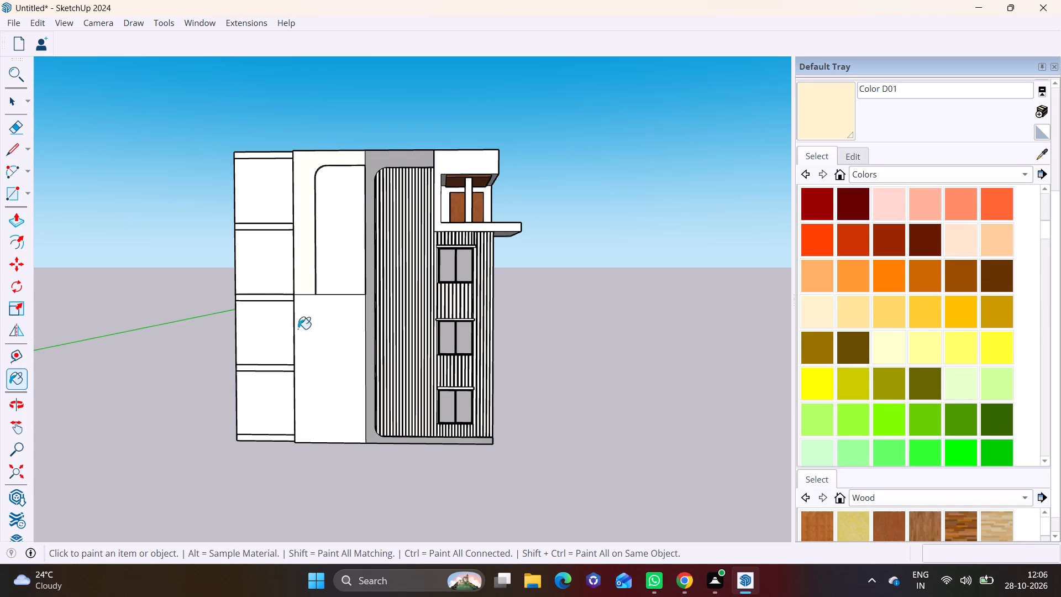
Paint the lower panel section's front face beside the grey frame with Wood Veneer 01.
middle_click_drag(325, 362, 291, 350)
scroll(707, 453, "down", 1)
scroll(911, 512, "down", 4)
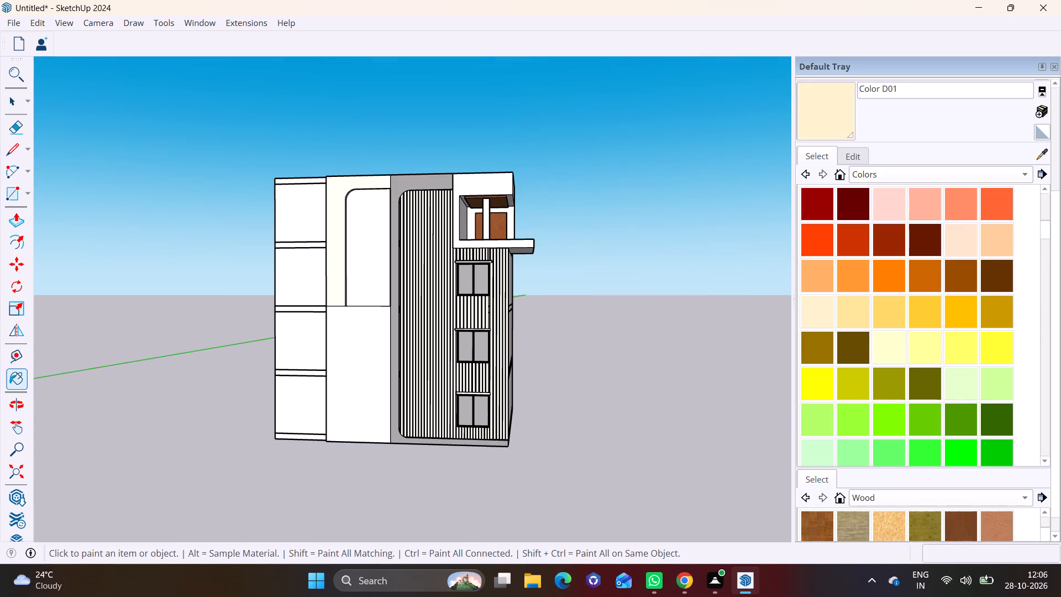
left_click(964, 522)
left_click(354, 397)
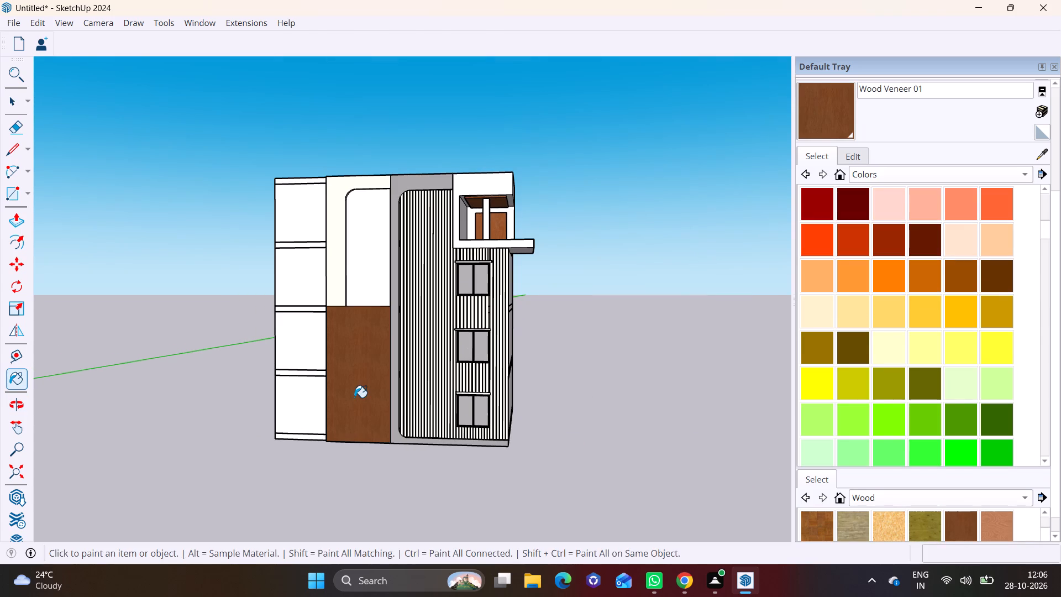
key("space")
left_click(601, 428)
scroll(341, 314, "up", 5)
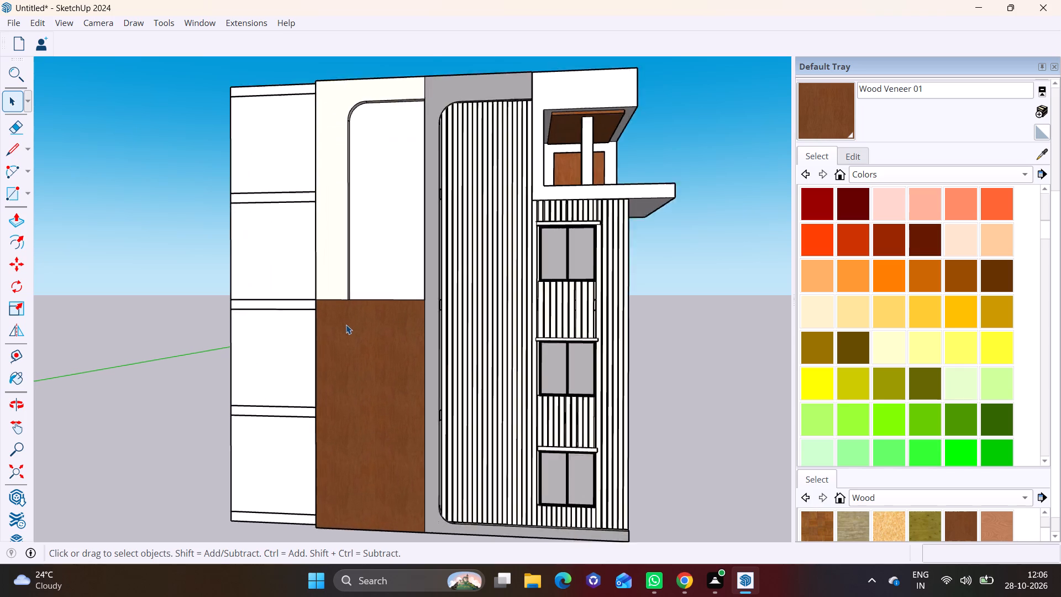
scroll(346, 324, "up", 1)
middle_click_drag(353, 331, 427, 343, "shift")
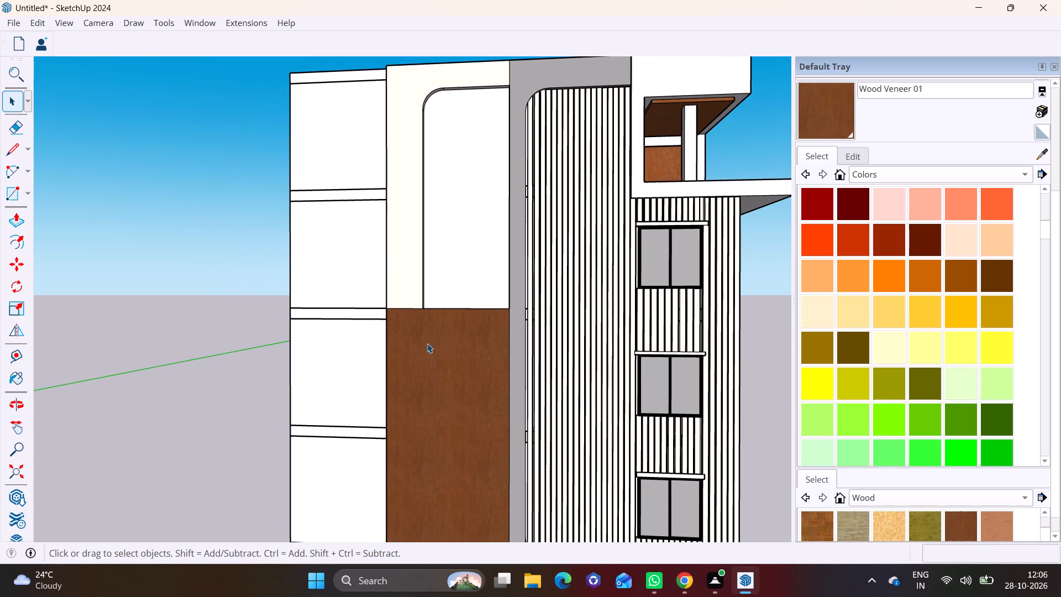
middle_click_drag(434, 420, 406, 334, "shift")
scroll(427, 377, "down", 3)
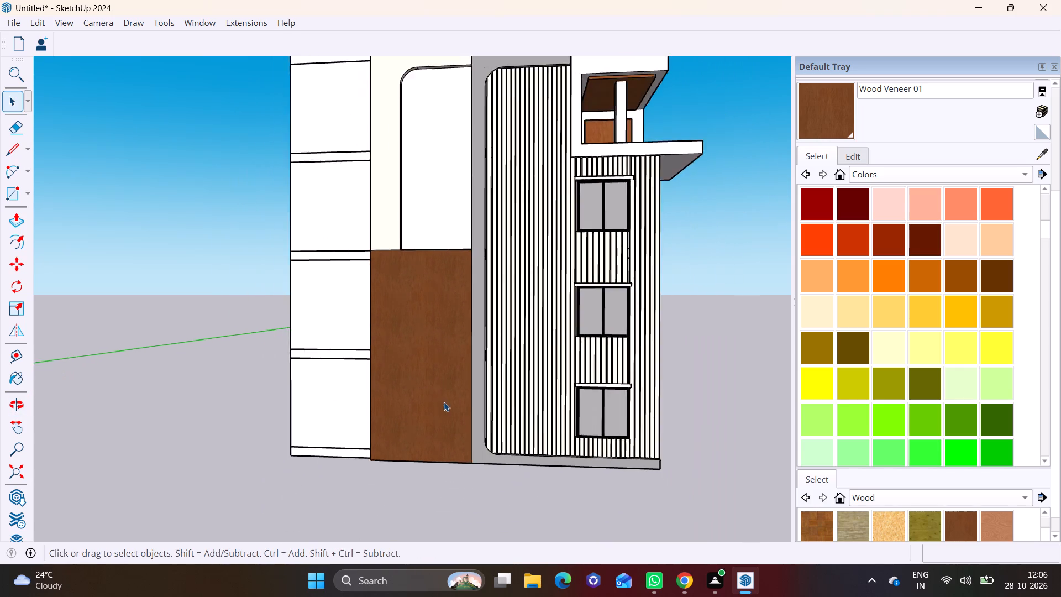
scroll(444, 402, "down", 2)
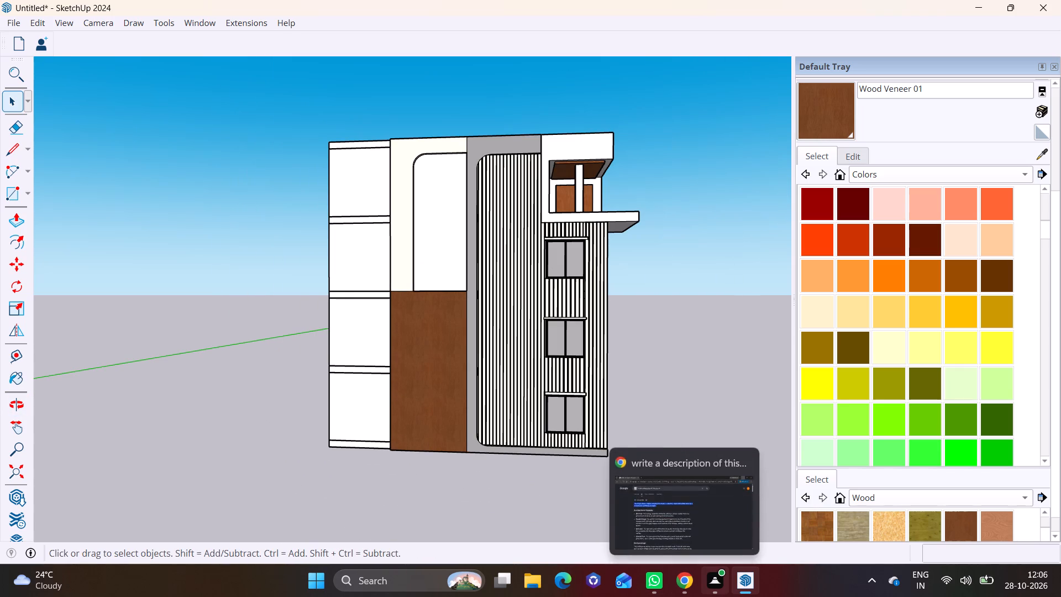
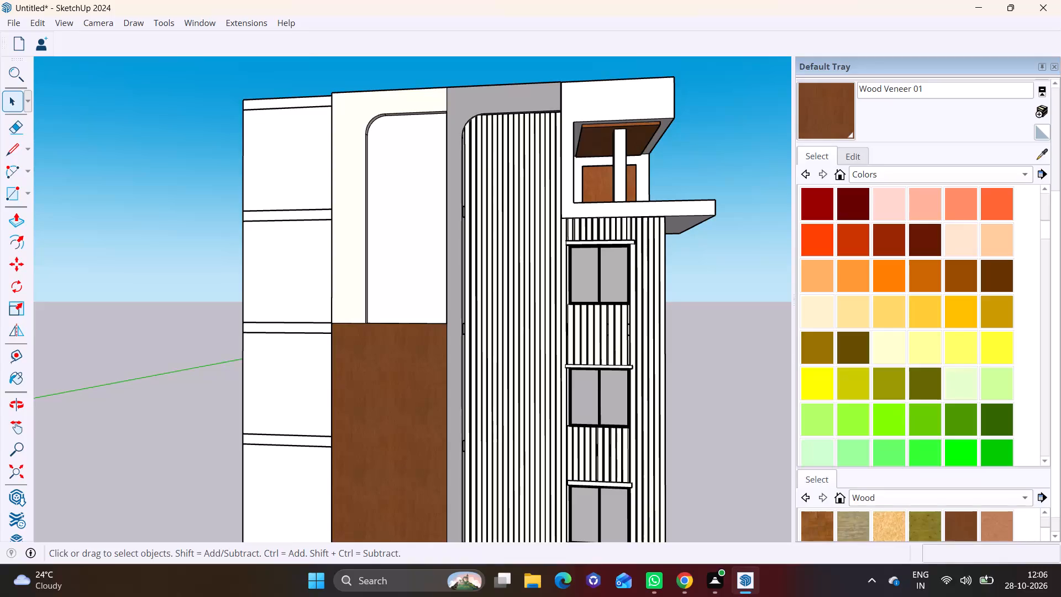
Import the dark-framed two-pane WINDOW model from the 3D Warehouse "windows" results and place it in the open space beside the building.
left_click(198, 25)
left_click(220, 132)
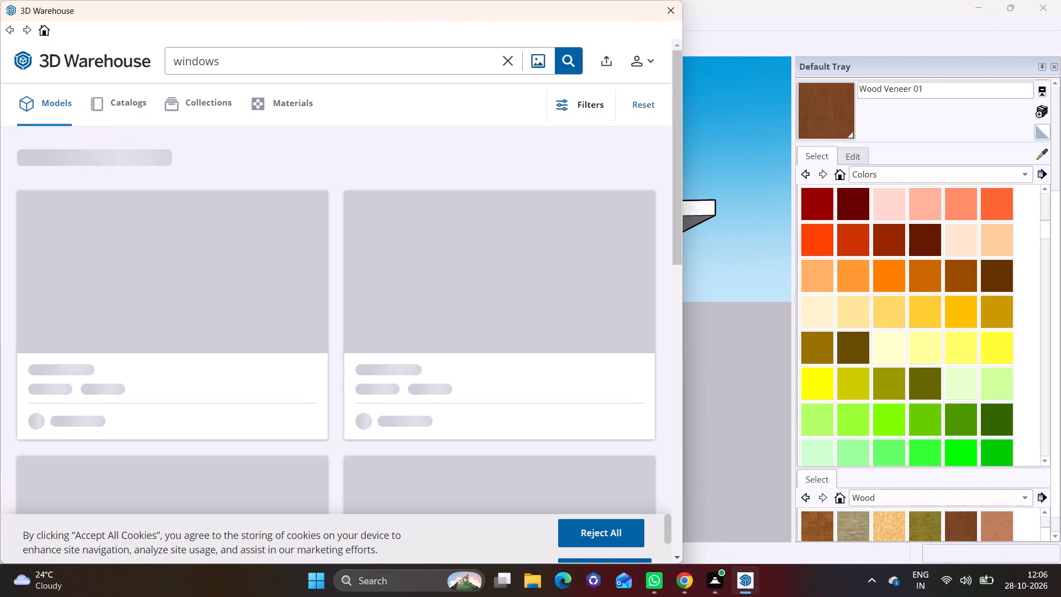
left_click(311, 59)
left_click(677, 557)
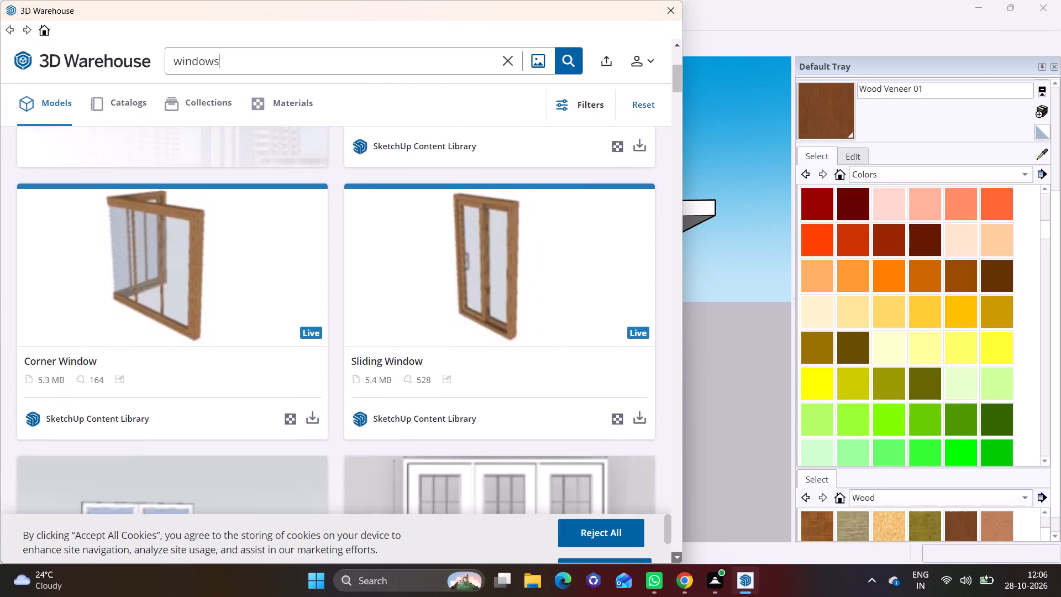
double_click(677, 557)
left_click(677, 557)
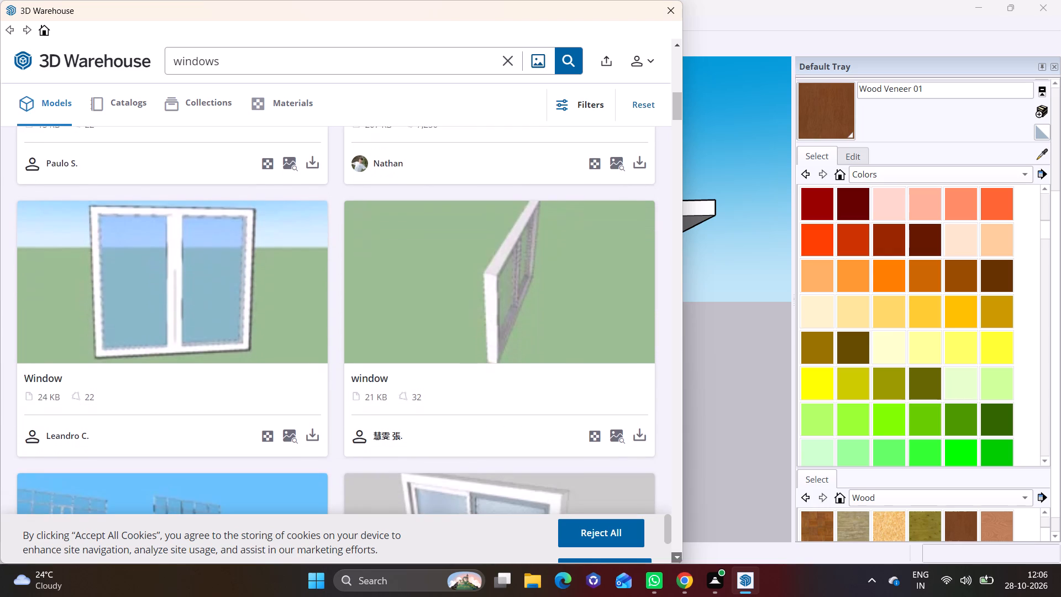
left_click(677, 557)
left_click(677, 557)
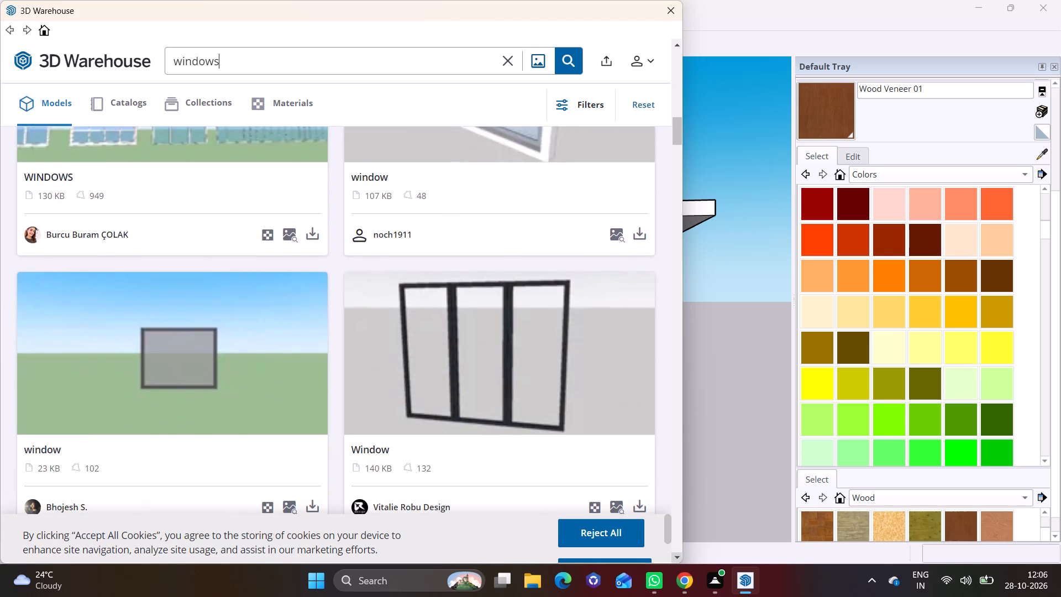
left_click(677, 557)
left_click(643, 456)
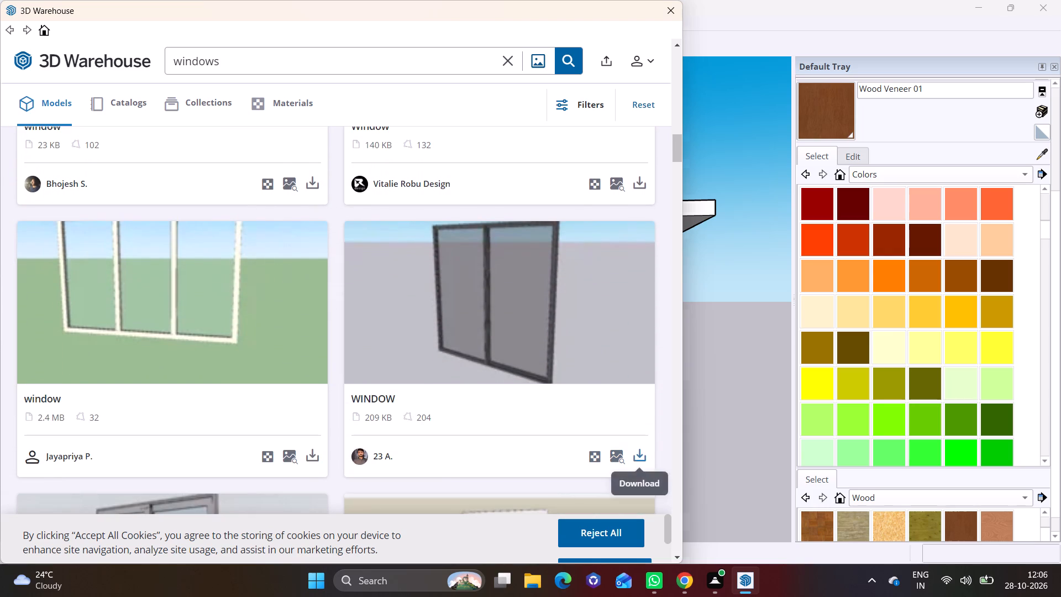
left_click(283, 299)
scroll(178, 440, "down", 2)
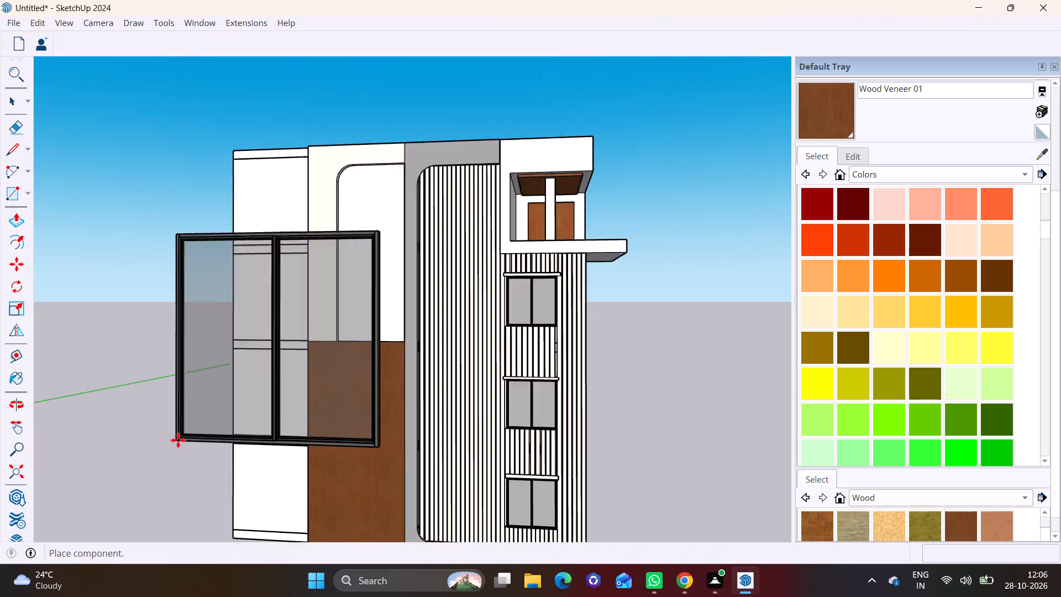
scroll(178, 440, "down", 8)
left_click(97, 397)
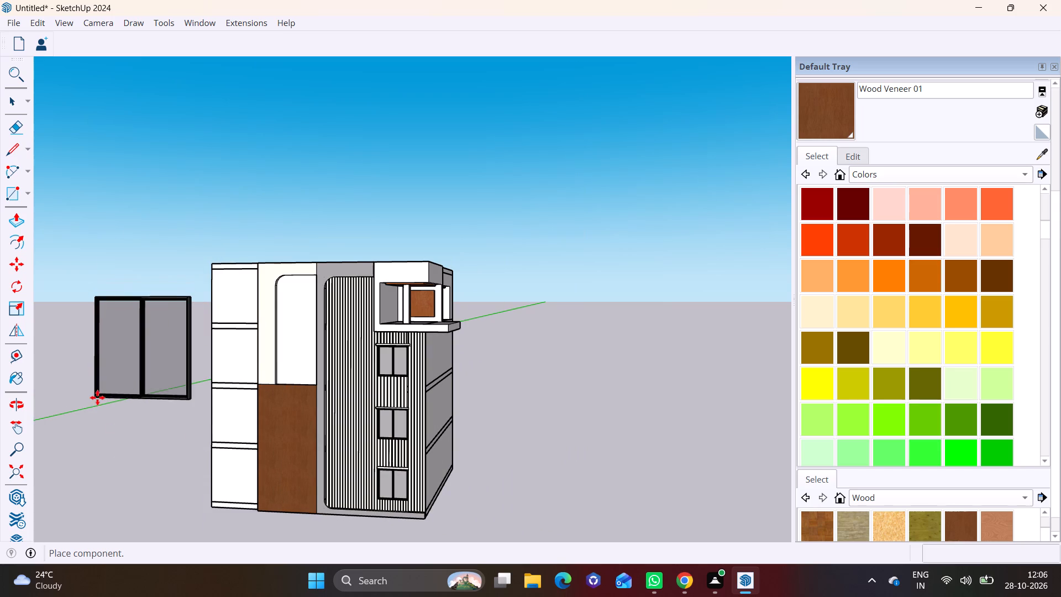
Scale the imported window down uniformly from its upper corner to a little over half its size.
left_click(17, 309)
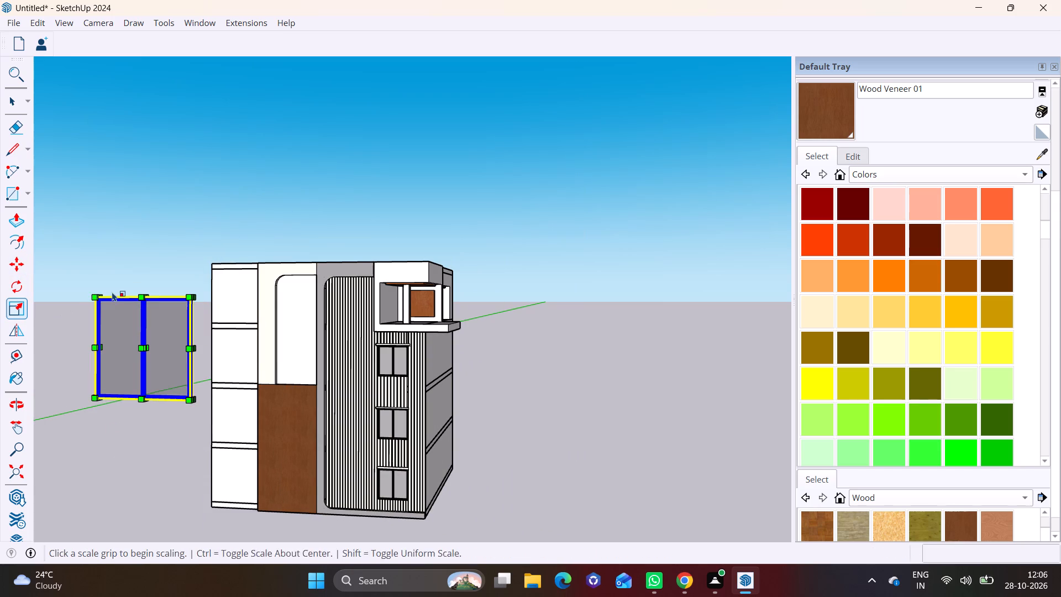
left_click(103, 294)
left_click(141, 351)
Move the scaled window by its lower corner about 7' 11" to the round-cornered recess in the upper cream panel section.
scroll(195, 404, "up", 1)
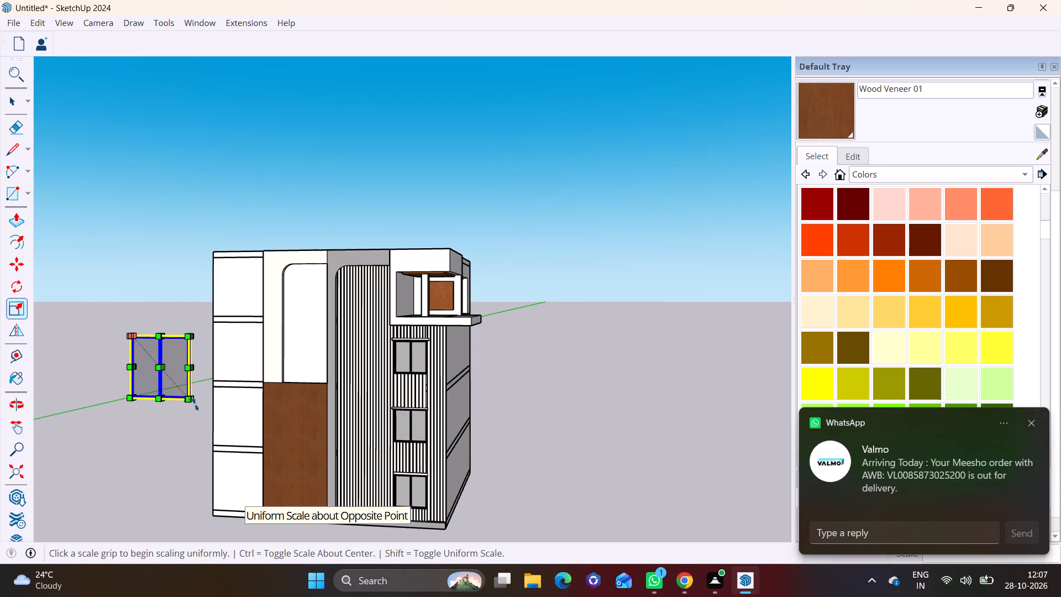
scroll(196, 404, "up", 1)
key("m")
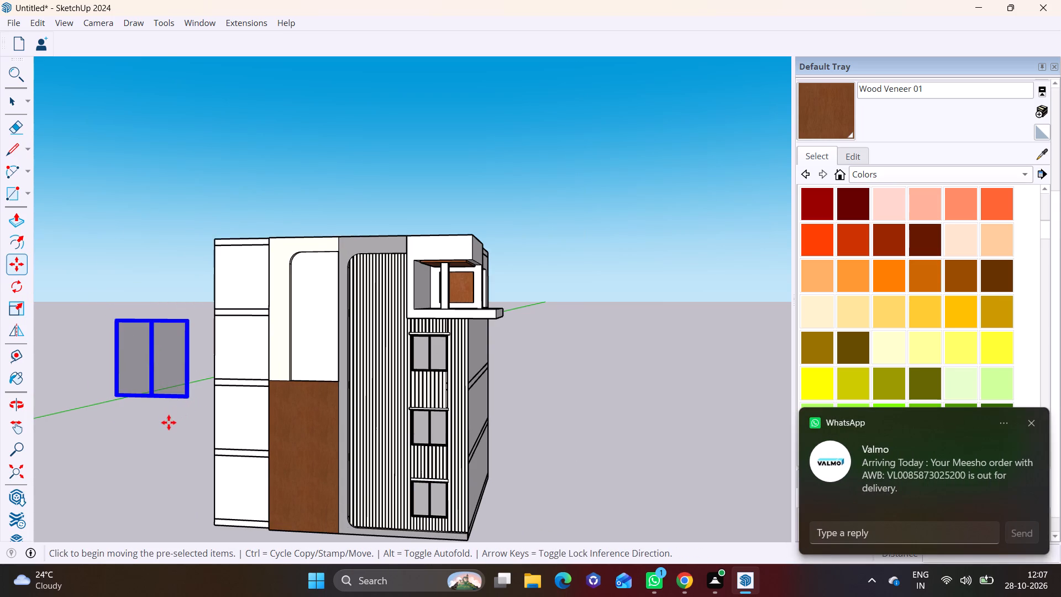
left_click(188, 401)
left_click(327, 361)
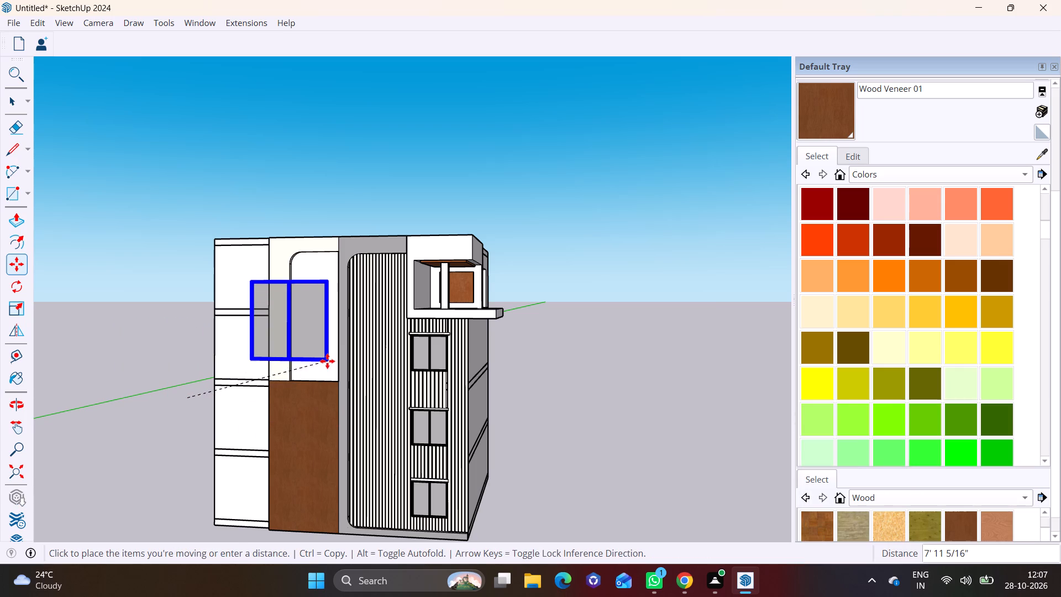
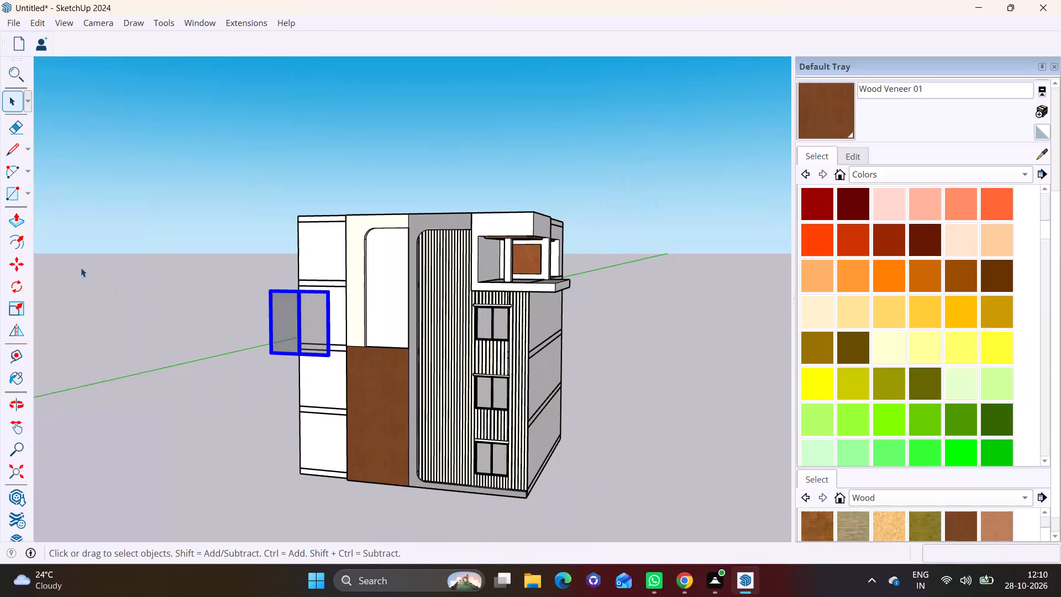
Move the selected window by its upper corner about 78' 11" onto the back face of the round-cornered recess, near its top.
left_click(19, 260)
left_click(328, 294)
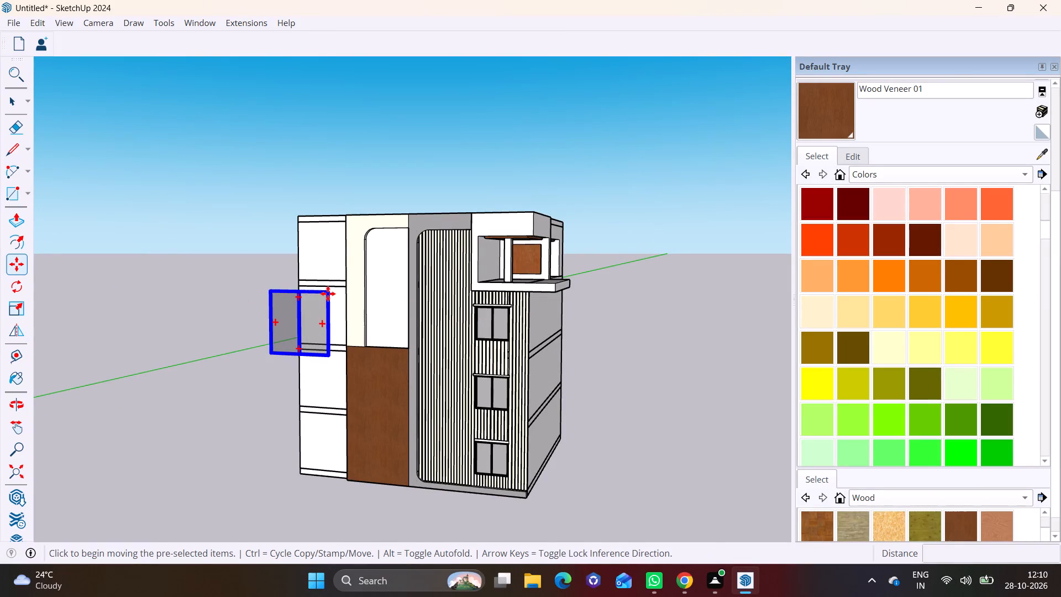
left_click(398, 249)
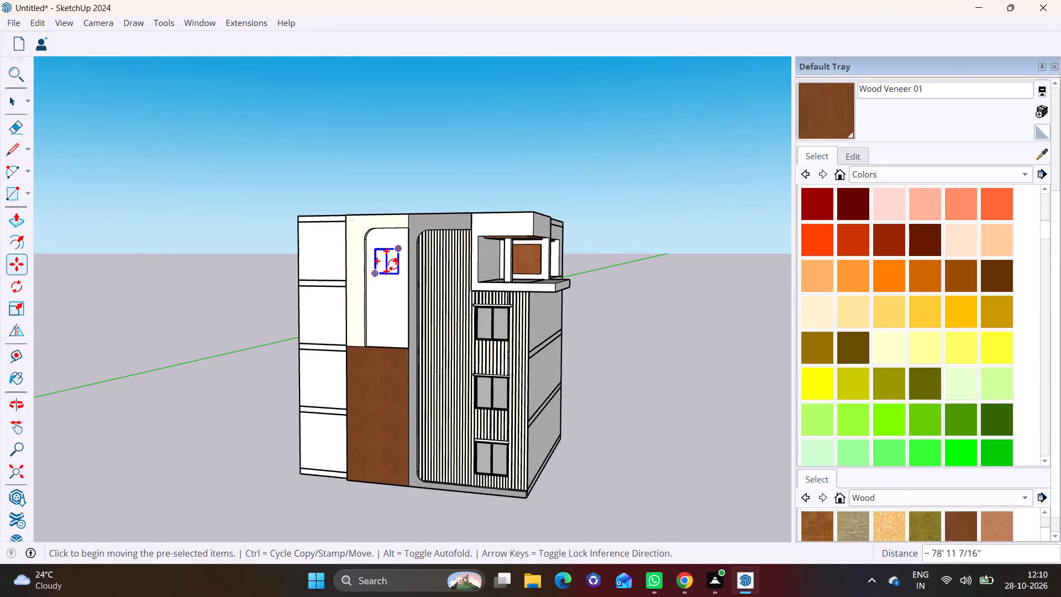
Shift the window within the recess by its lower corner about 1' 10" toward the grey frame.
scroll(388, 282, "up", 5)
middle_click_drag(392, 282, 520, 282)
scroll(413, 241, "up", 4)
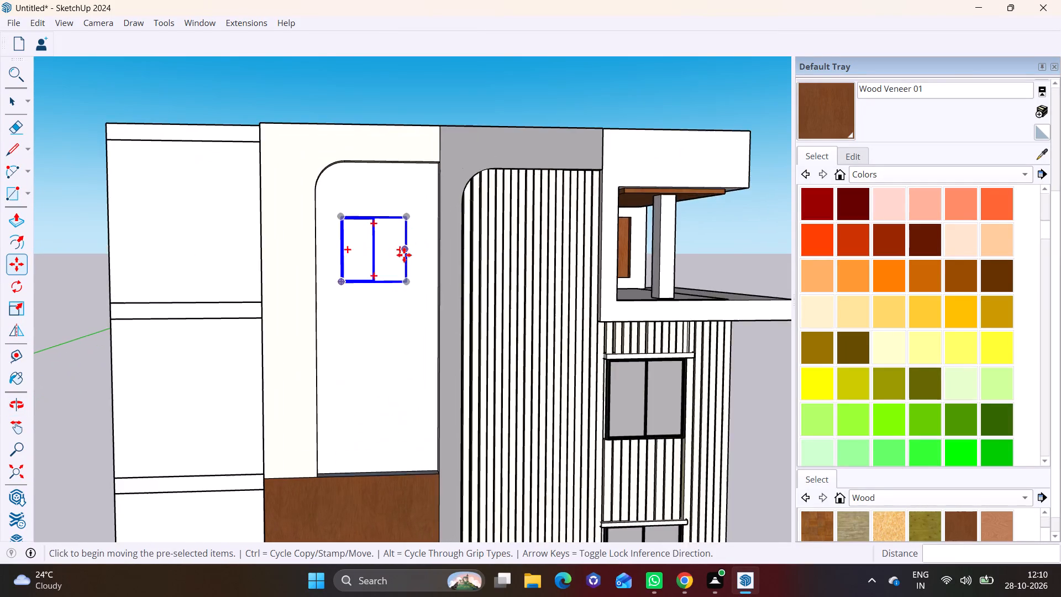
scroll(404, 255, "up", 2)
middle_click_drag(397, 274, 439, 316)
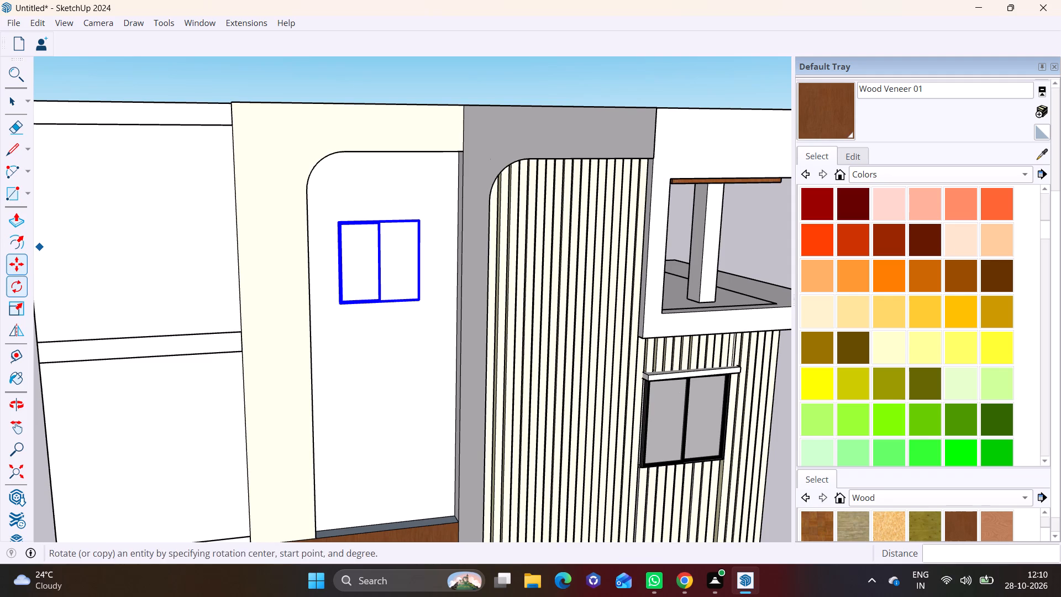
left_click(15, 259)
left_click(419, 297)
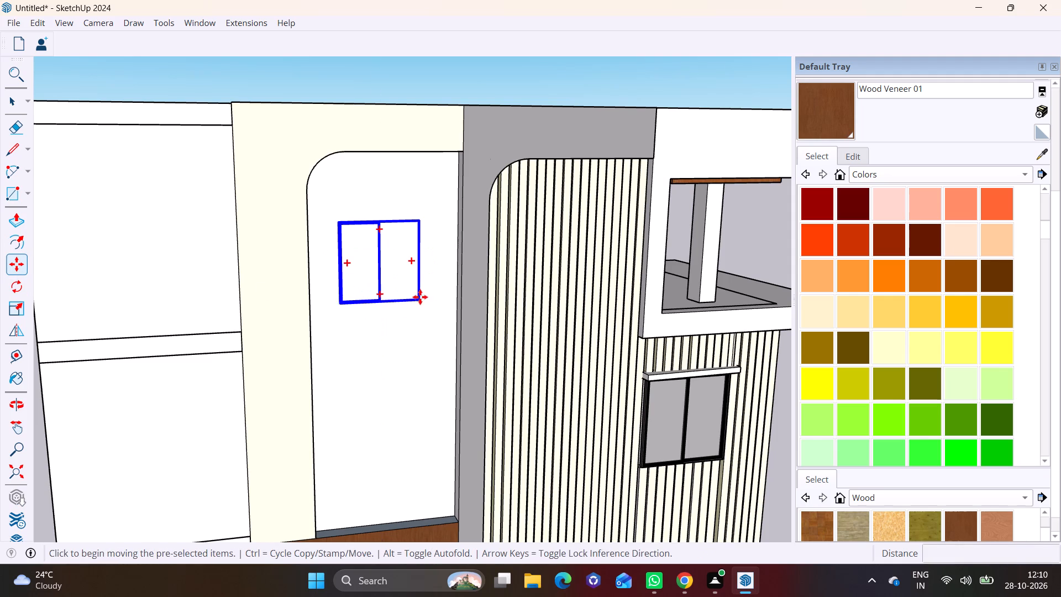
left_click(448, 305)
Move the window outward along the green axis about 6 1/4" so its frame and panes project from the recess wall.
middle_click_drag(422, 313, 306, 327)
scroll(306, 327, "up", 1)
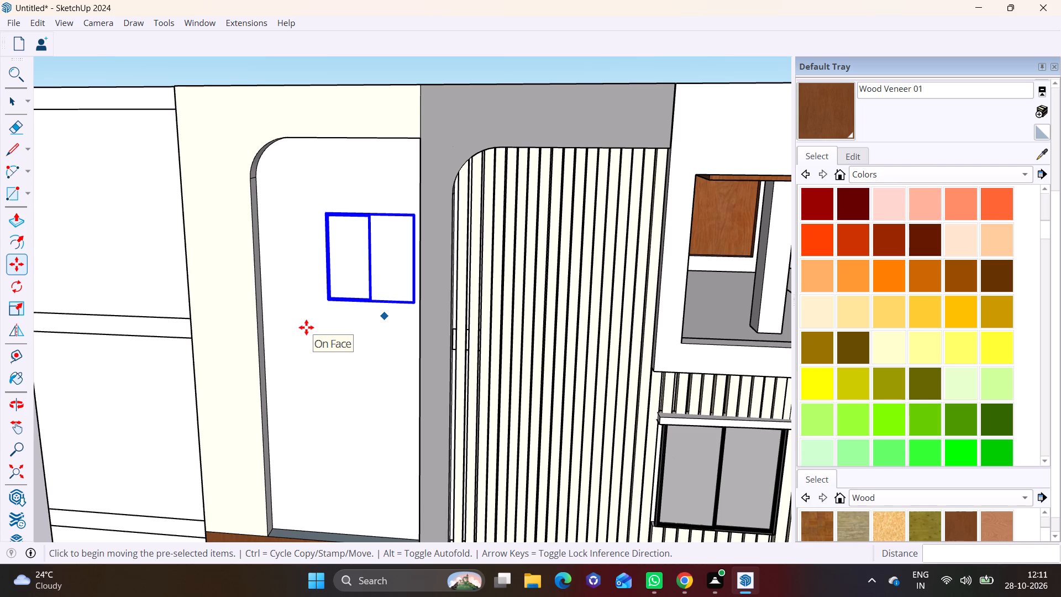
scroll(312, 329, "up", 1)
scroll(312, 329, "down", 1)
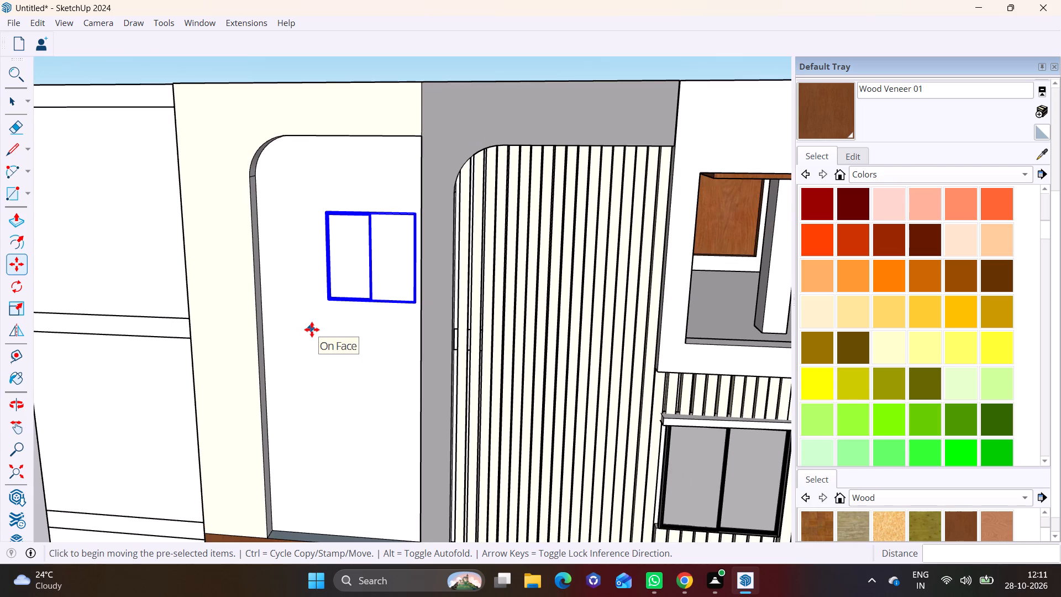
middle_click_drag(312, 329, 303, 367)
middle_click_drag(311, 357, 322, 320)
scroll(330, 327, "up", 4)
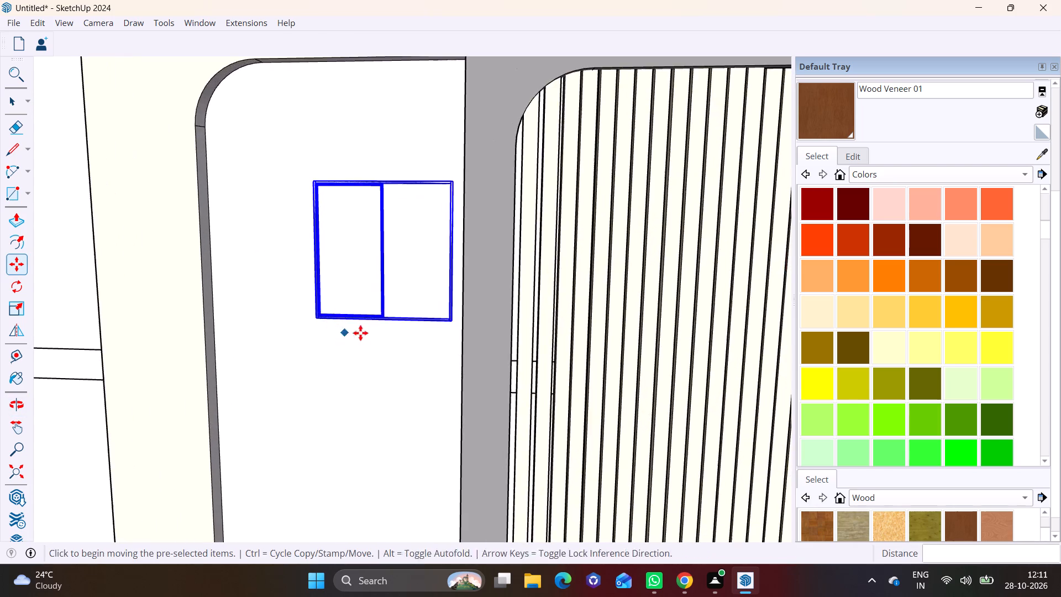
middle_click_drag(376, 333, 596, 317)
scroll(402, 320, "up", 4)
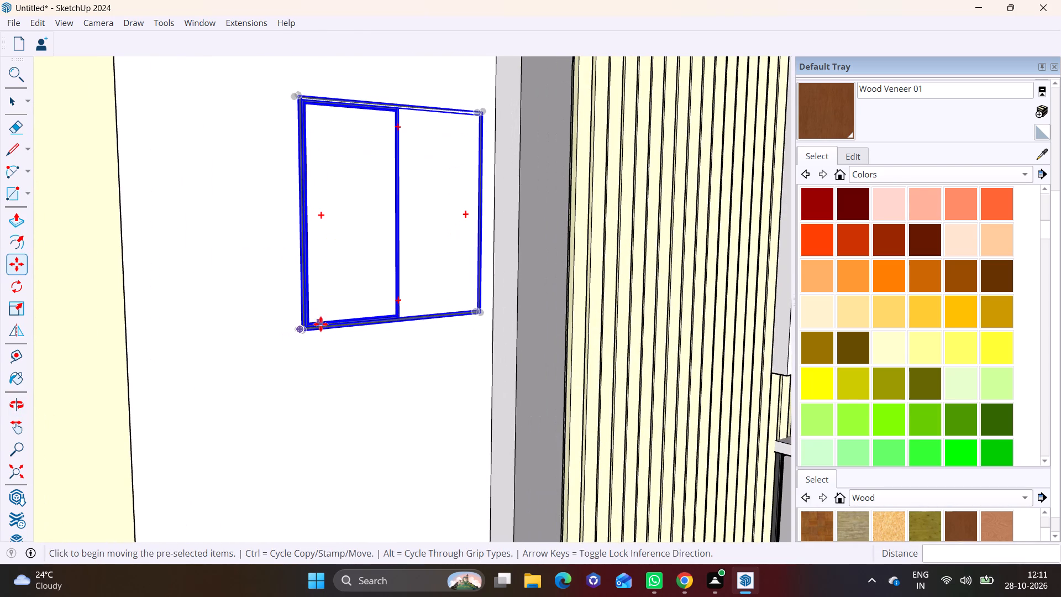
left_click(311, 331)
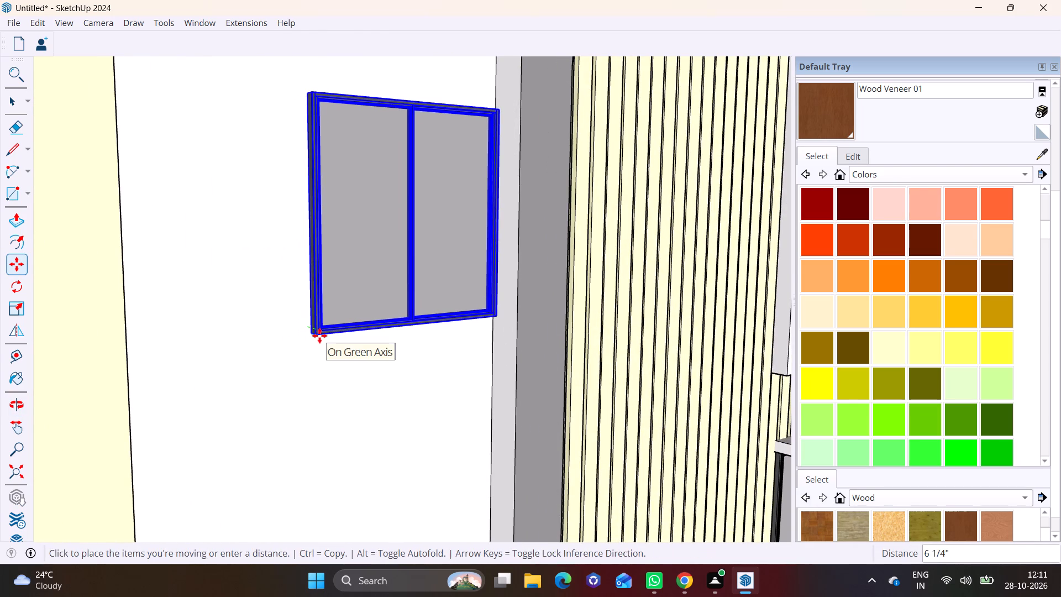
left_click(319, 336)
Copy the window to the lower part of the recess, offset toward the cream side edge.
scroll(336, 337, "down", 6)
middle_click_drag(344, 367, 191, 348)
scroll(201, 348, "down", 3)
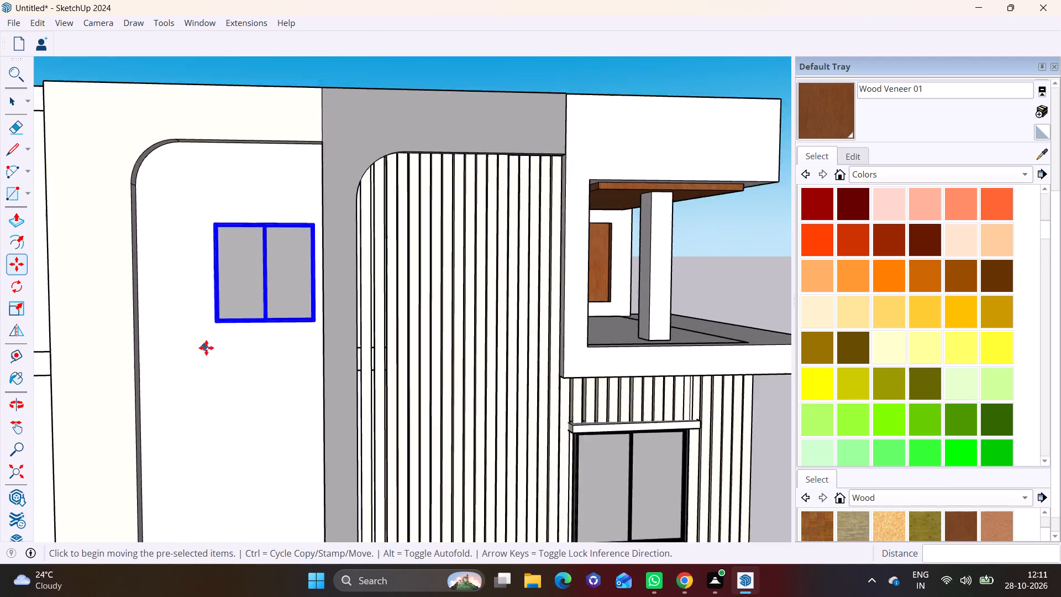
scroll(206, 348, "down", 2)
middle_click_drag(209, 348, 317, 268)
middle_click_drag(384, 248, 347, 263)
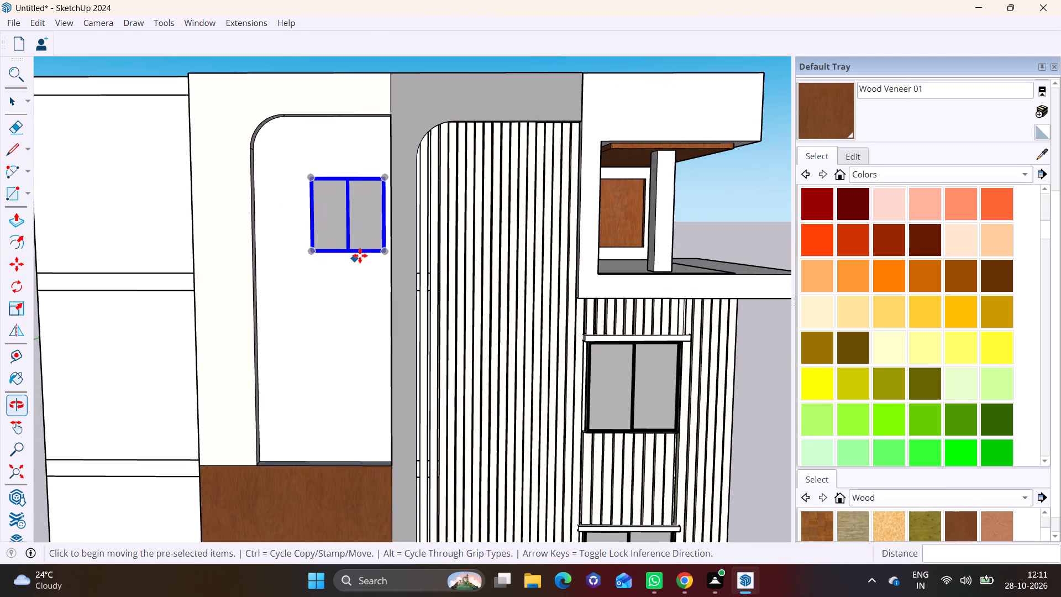
left_click(385, 251)
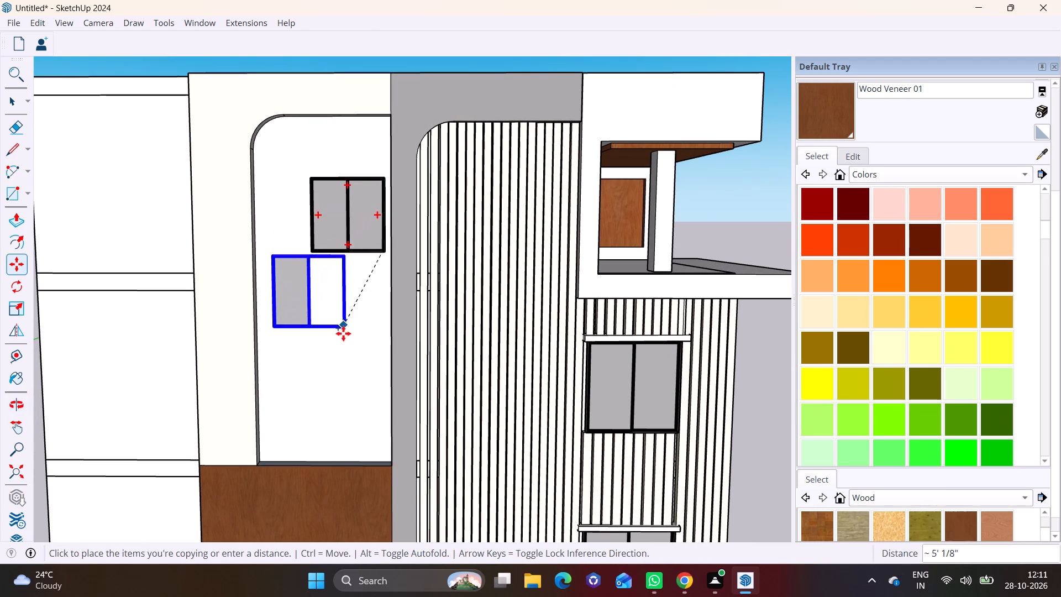
left_click(332, 402)
Move the copied lower window about 6 9/16" outward from the recess wall along the green axis, and deselect it.
middle_click_drag(348, 403, 253, 423)
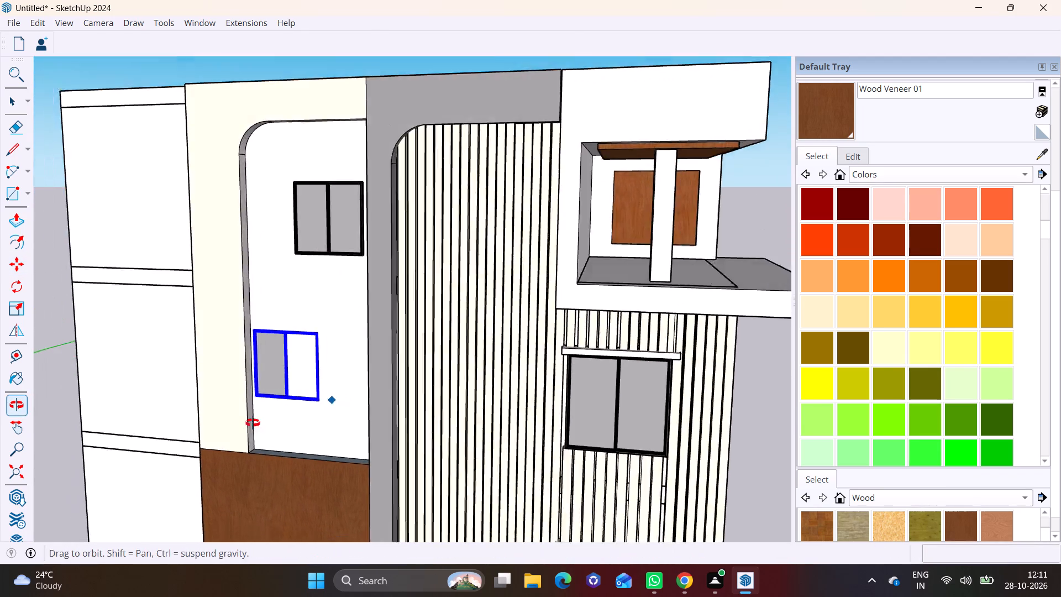
middle_click_drag(253, 423, 190, 434)
scroll(287, 395, "up", 6)
left_click(328, 392)
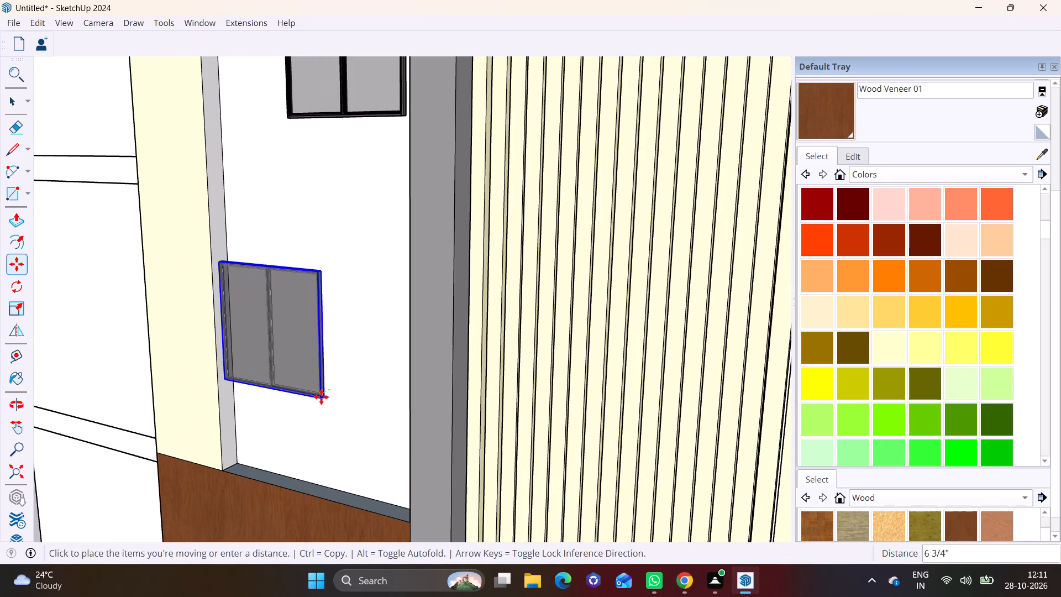
left_click(323, 397)
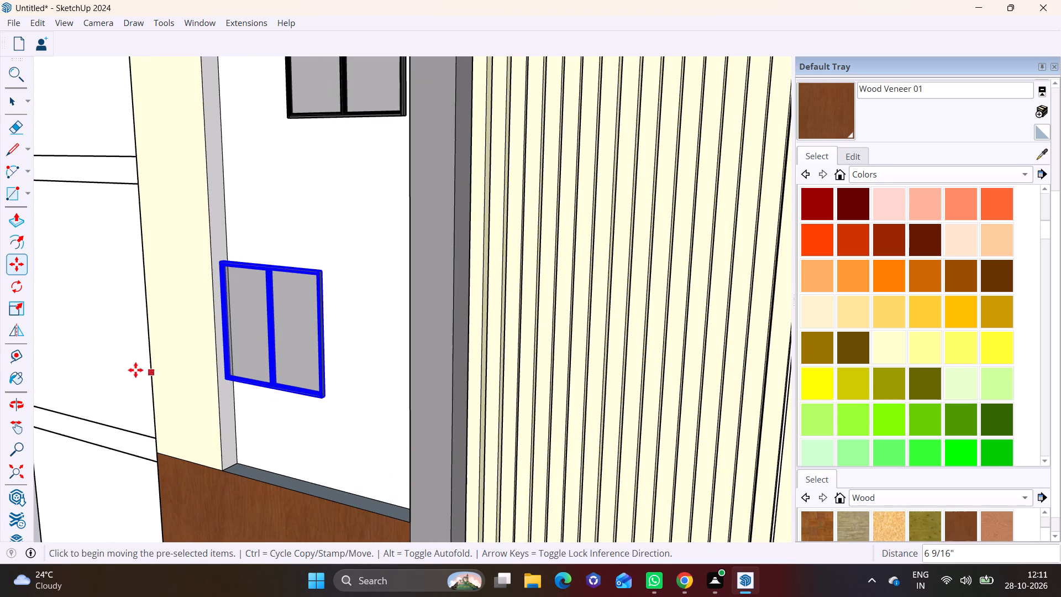
key("space")
left_click(130, 368)
Raise the lower window in the recess straight up by about 1' 5".
middle_click_drag(133, 367, 346, 294)
middle_click_drag(349, 308, 298, 451)
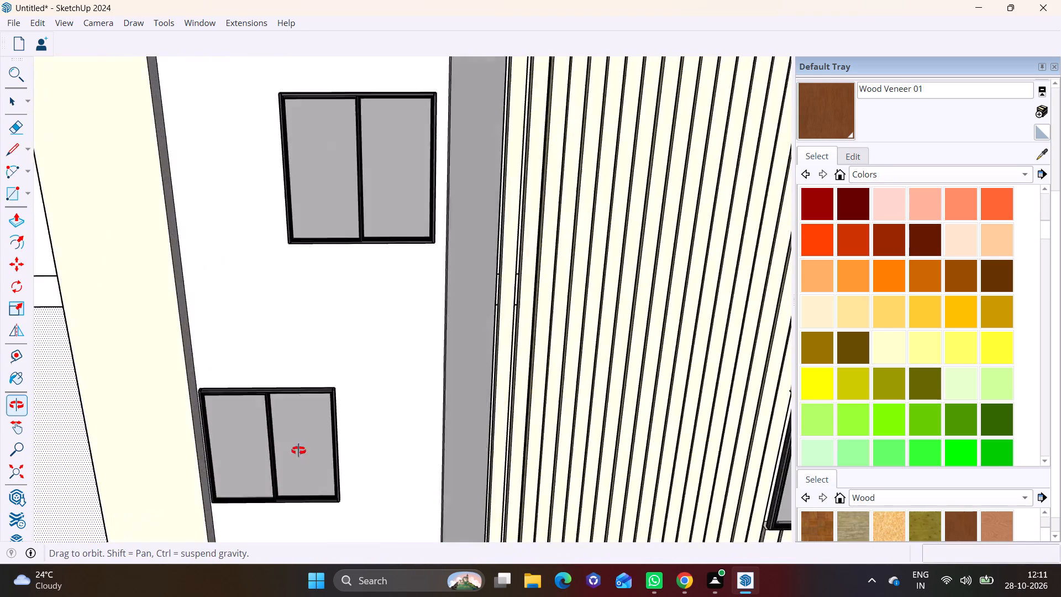
middle_click_drag(298, 451, 294, 375)
scroll(298, 370, "down", 5)
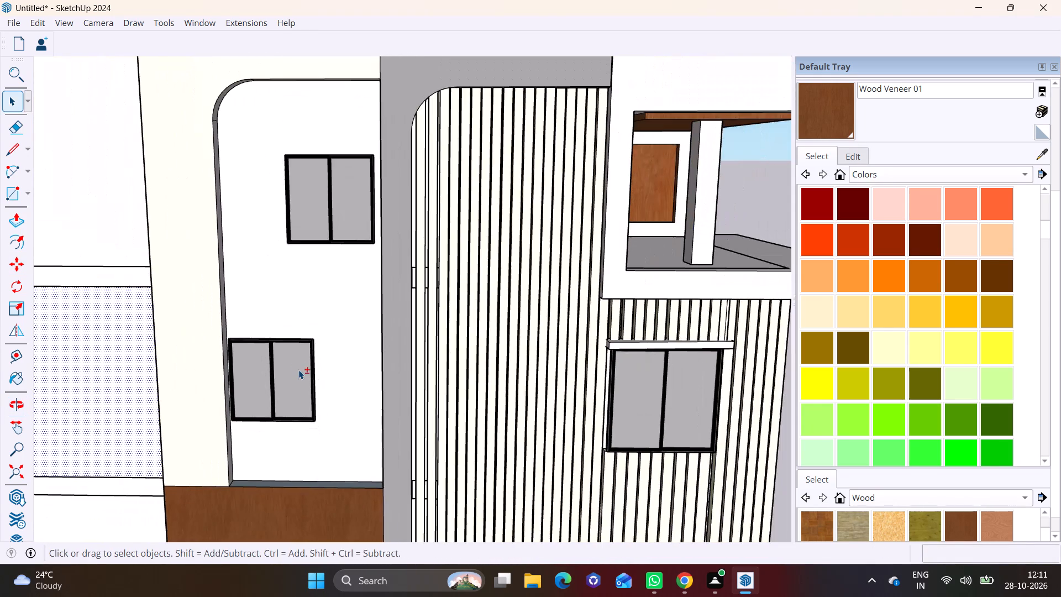
middle_click_drag(298, 370, 297, 391, "shift")
middle_click_drag(301, 389, 325, 353)
scroll(284, 366, "up", 1)
middle_click_drag(283, 366, 346, 345, "shift")
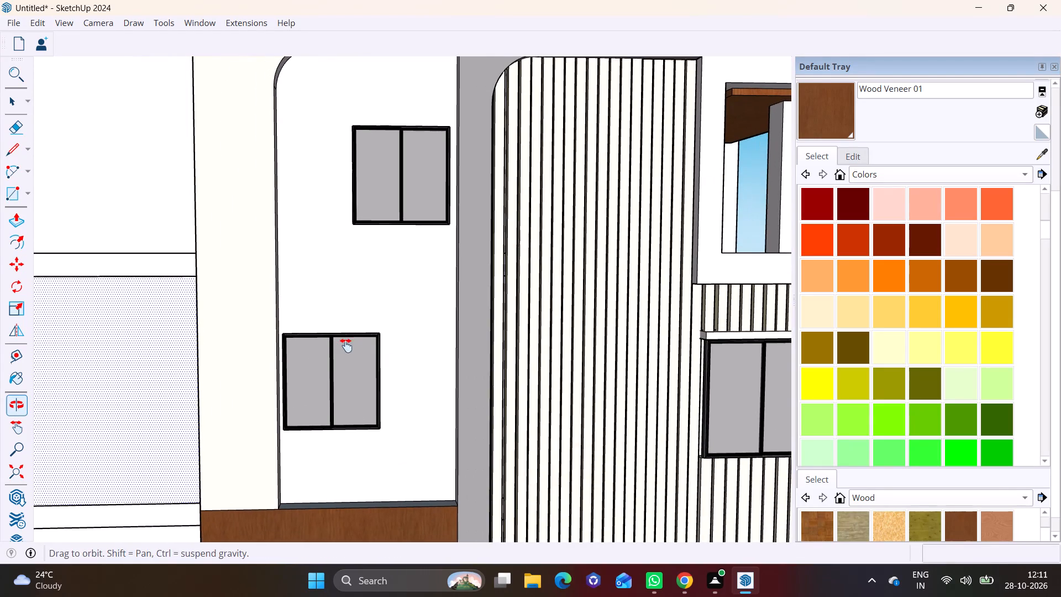
middle_click_drag(346, 345, 347, 344, "shift")
middle_click_drag(336, 350, 338, 368, "shift")
left_click(332, 376)
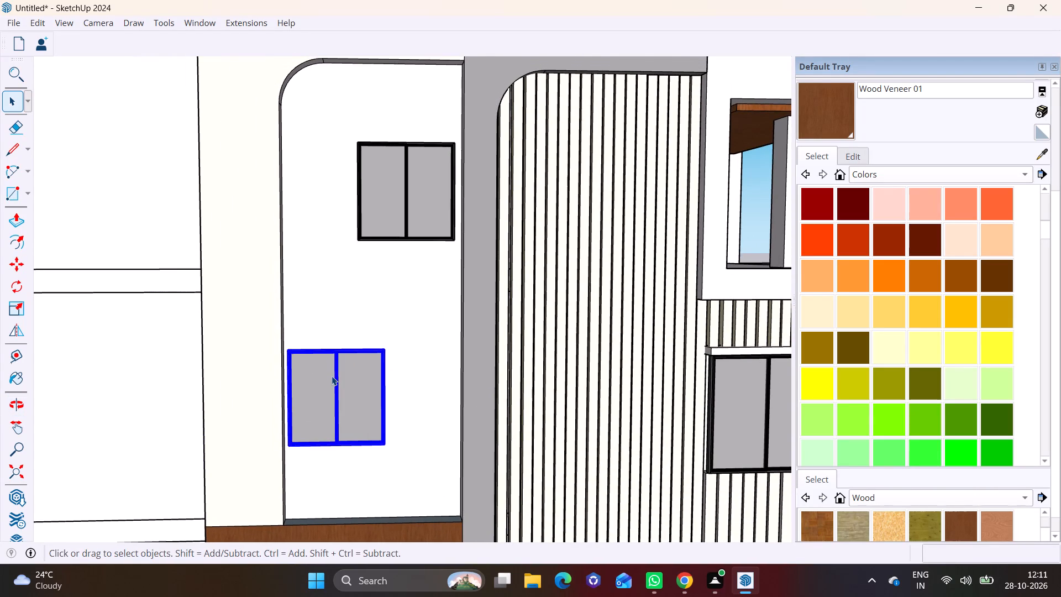
key("m")
left_click(334, 376)
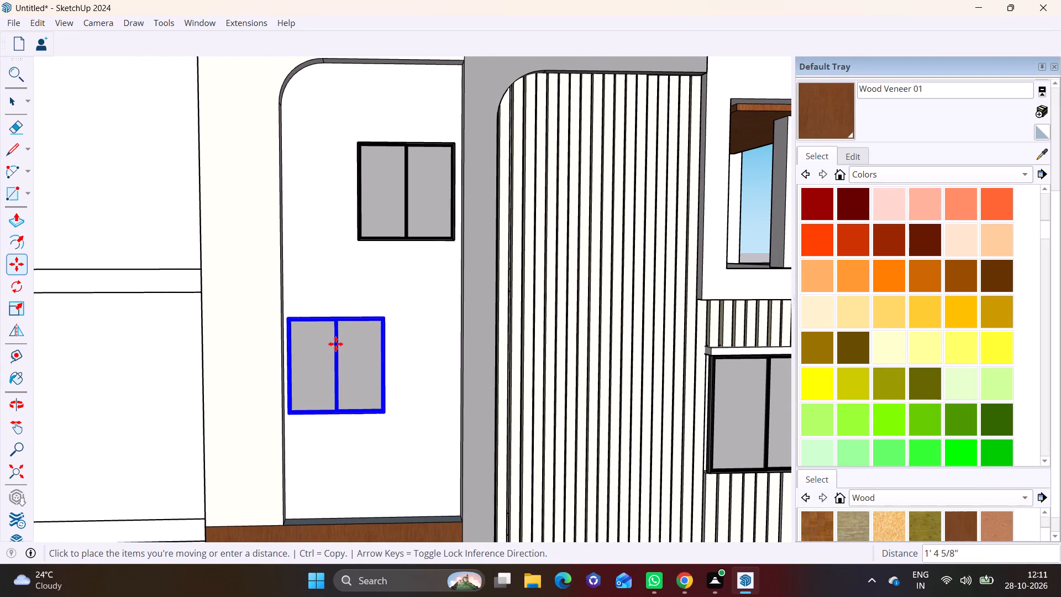
left_click(335, 343)
Move the upper window about 1' 6" upward and against the grey frame's edge, and deselect it.
middle_click_drag(354, 388, 365, 265)
middle_click_drag(365, 274, 325, 427, "shift")
key("space")
left_click(347, 353)
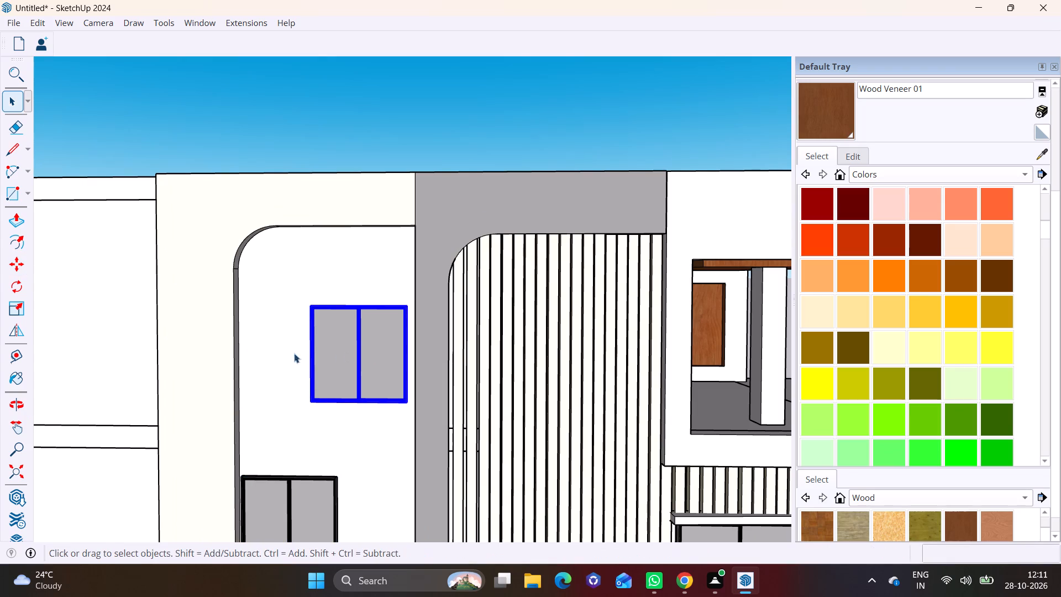
left_click(17, 265)
left_click(345, 333)
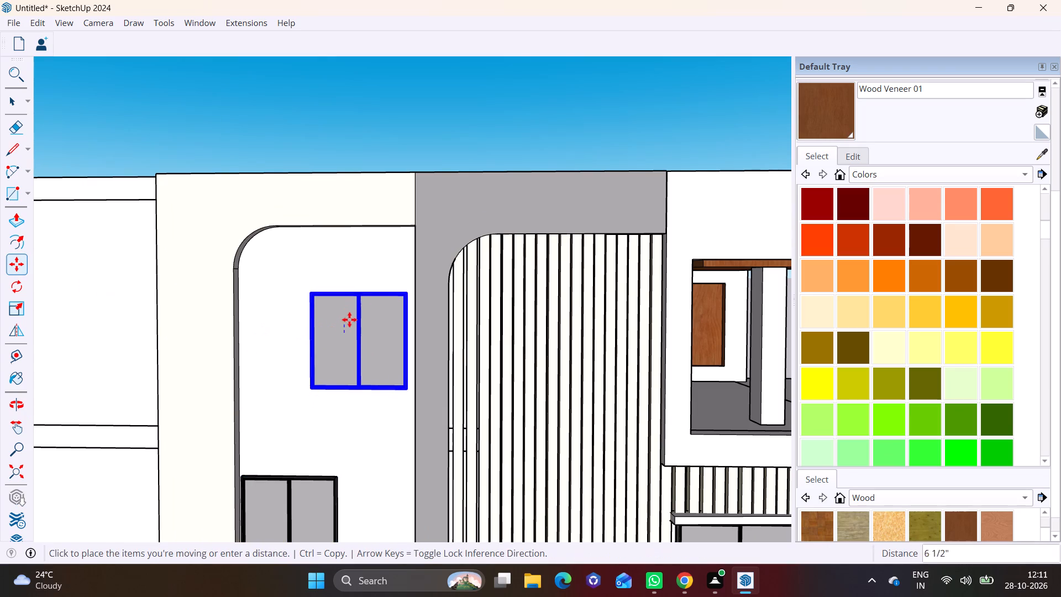
left_click(353, 299)
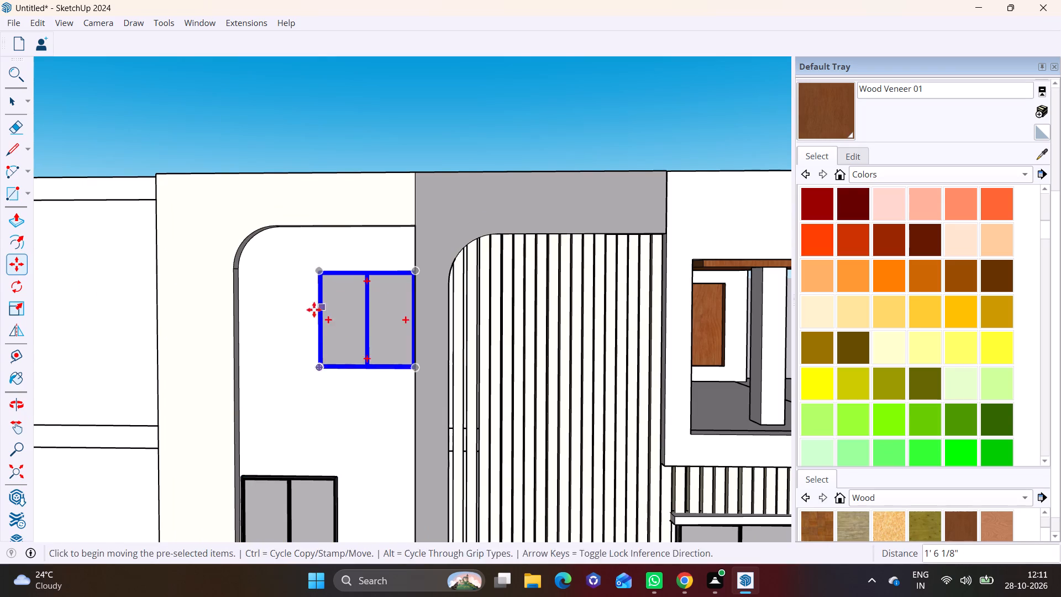
key("space")
left_click(142, 321)
Draw two window-opening rectangles on the wood-veneer panel: an upper one about 5' 6" by 5' and a lower one about 5' 3" square.
scroll(234, 358, "down", 8)
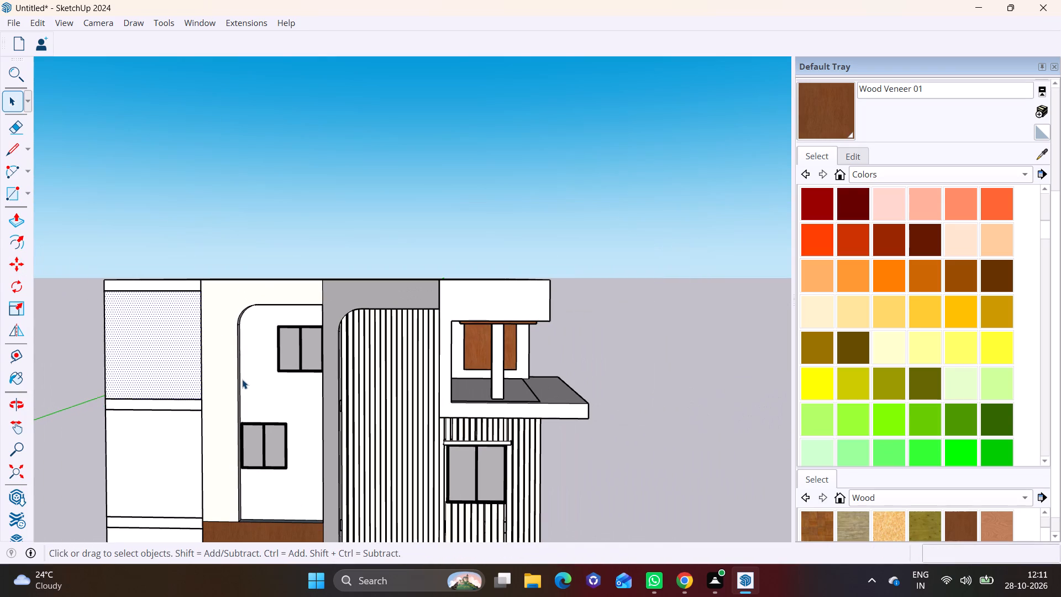
middle_click_drag(250, 376, 259, 234, "shift")
middle_click_drag(266, 306, 266, 219, "shift")
middle_click_drag(283, 346, 288, 288, "shift")
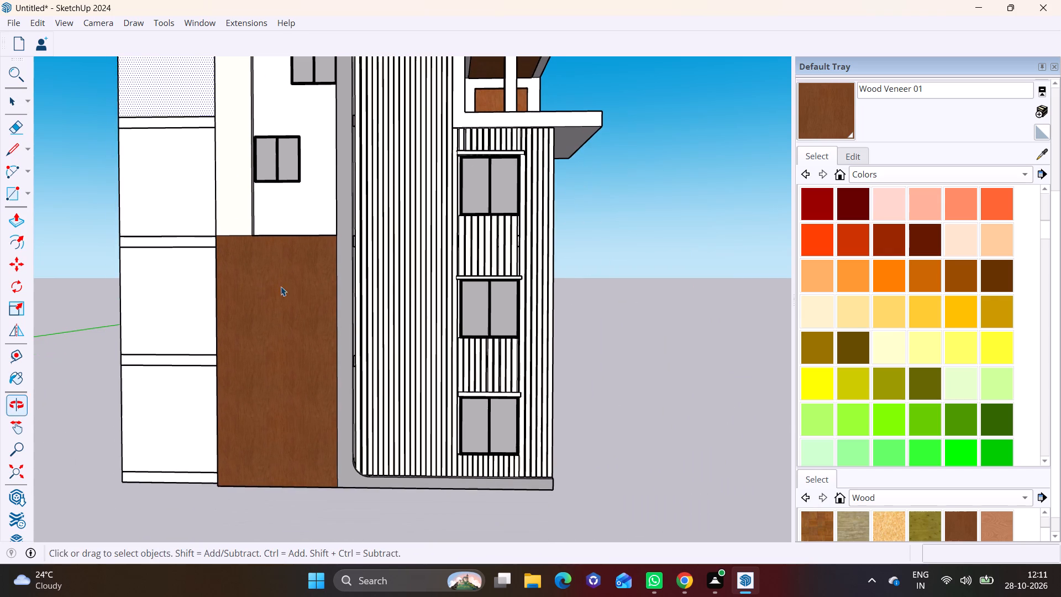
left_click(27, 193)
left_click(40, 214)
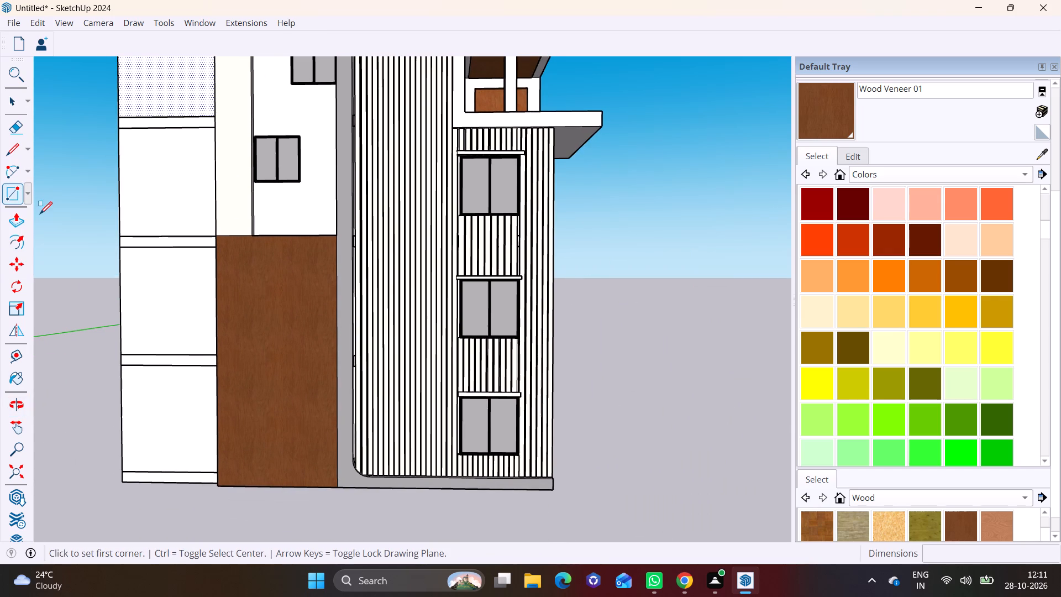
left_click(251, 271)
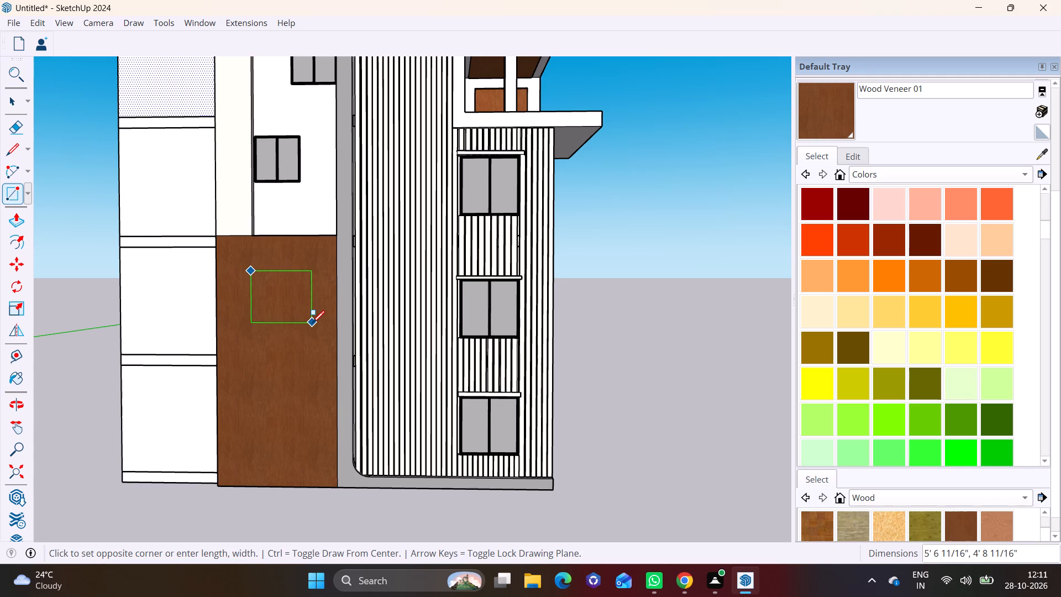
left_click(311, 326)
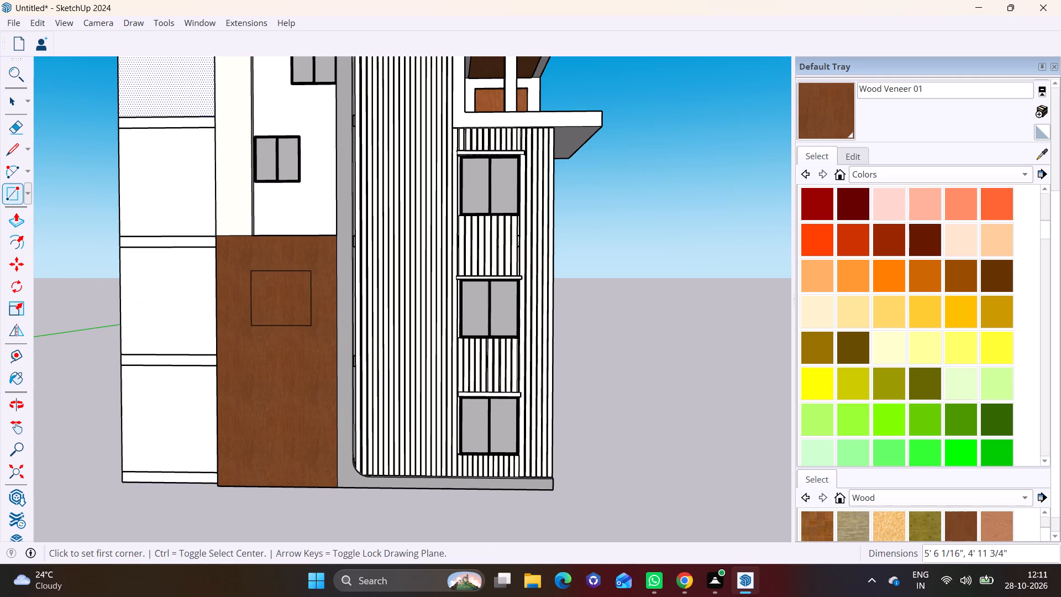
left_click(256, 387)
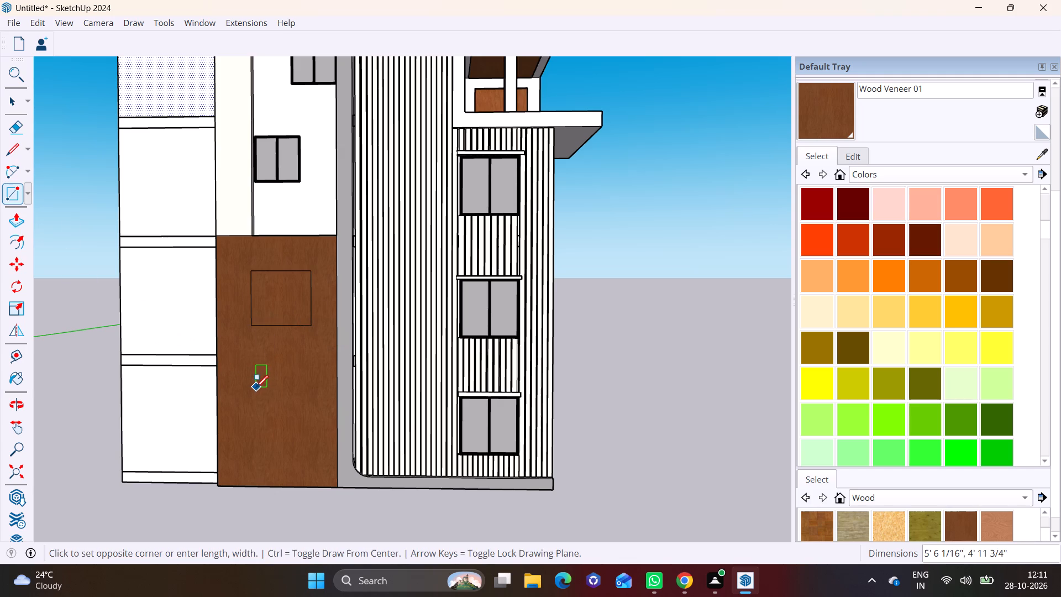
left_click(314, 446)
Push the upper rectangle on the wood-veneer panel inward about 9 1/2" with Push/Pull.
middle_click_drag(367, 400, 193, 385)
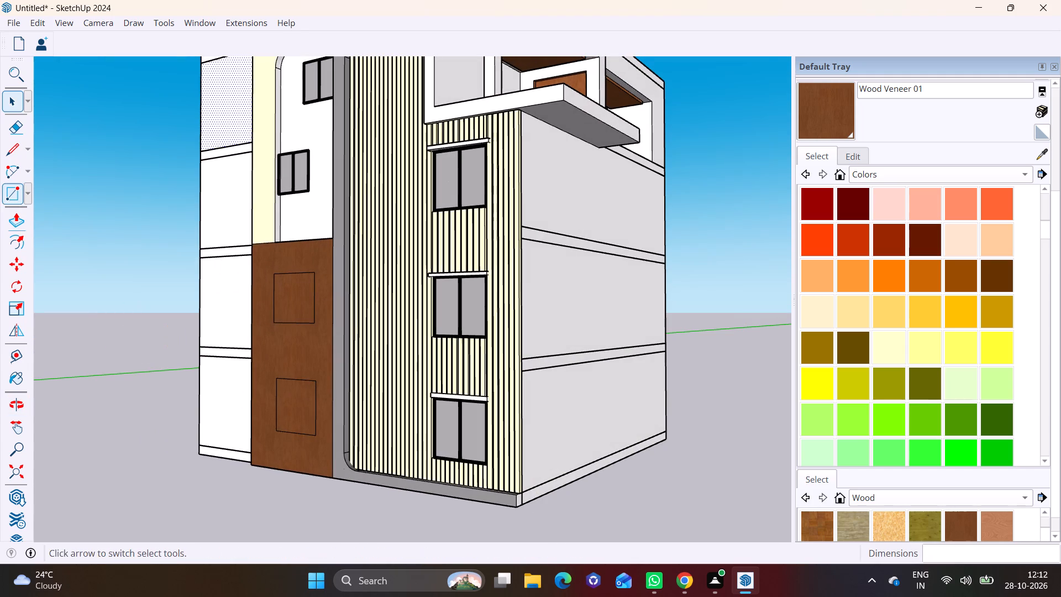
left_click(12, 104)
left_click(281, 295)
left_click(9, 219)
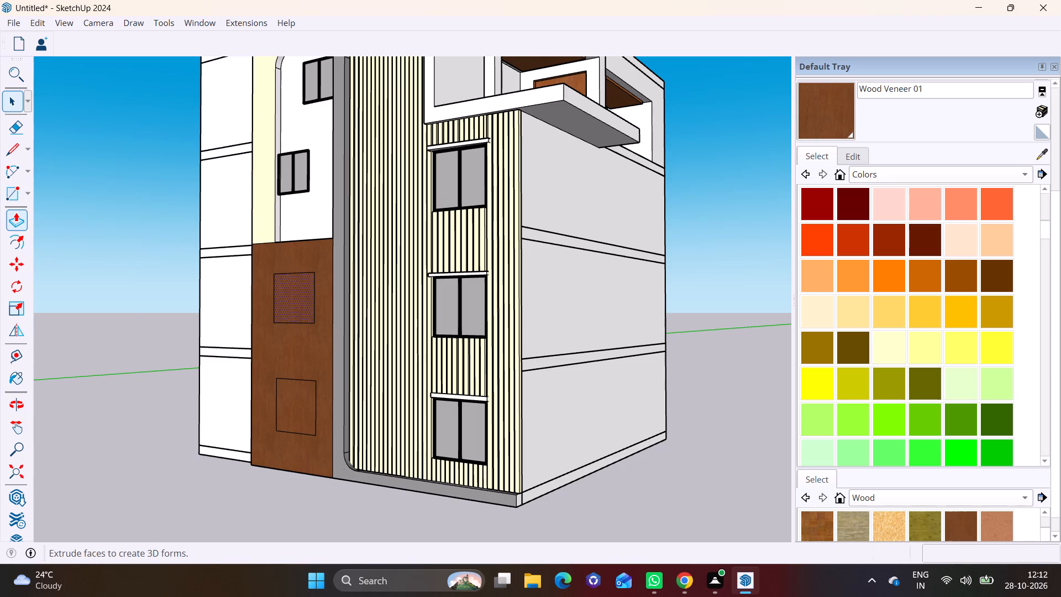
left_click(283, 302)
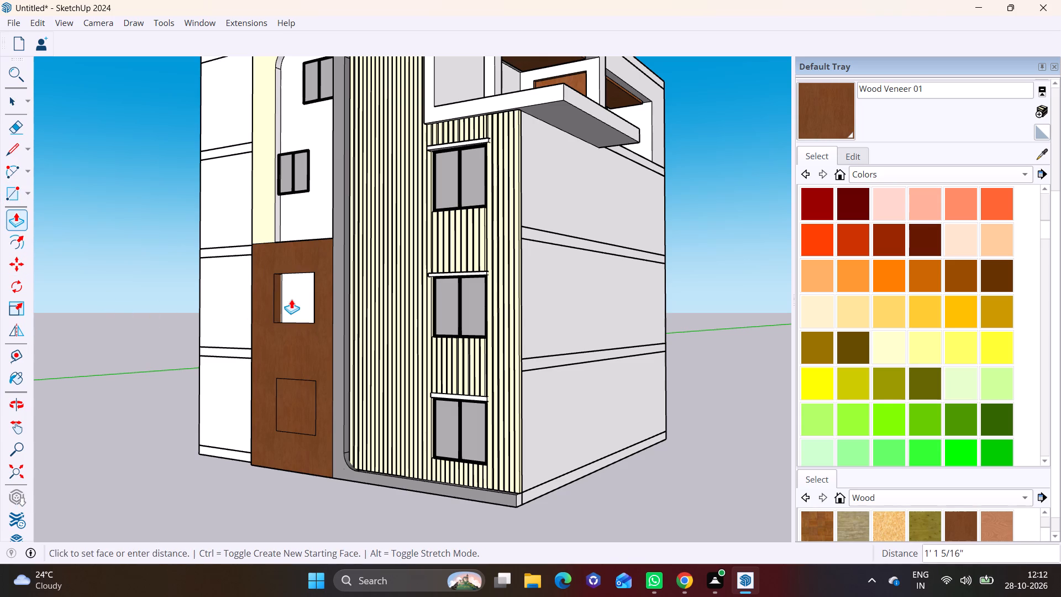
left_click(290, 300)
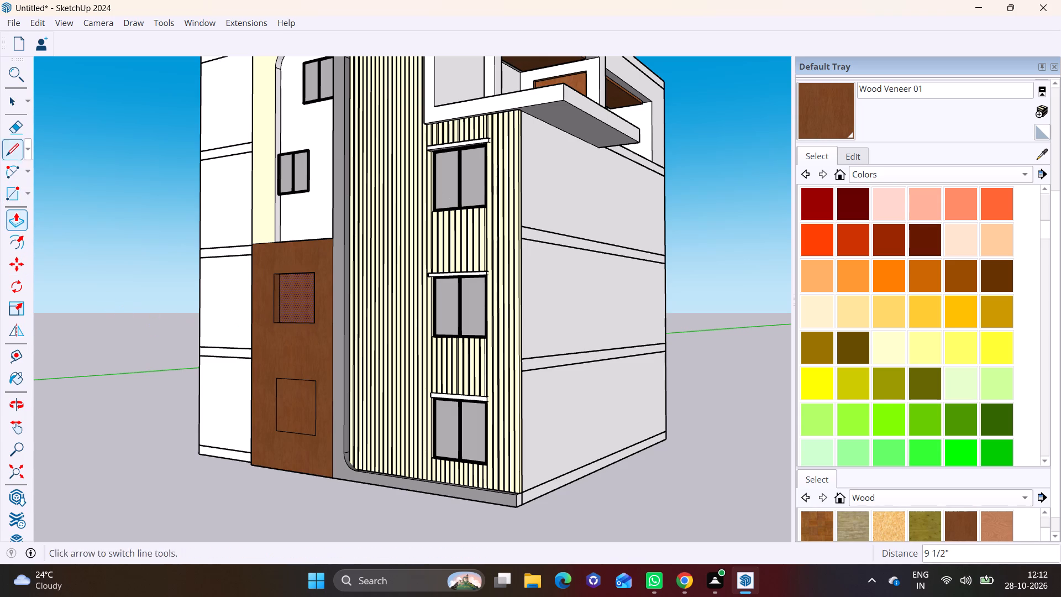
Push the lower rectangle on the wood-veneer panel inward by the same depth as the upper opening.
left_click(13, 105)
left_click(285, 390)
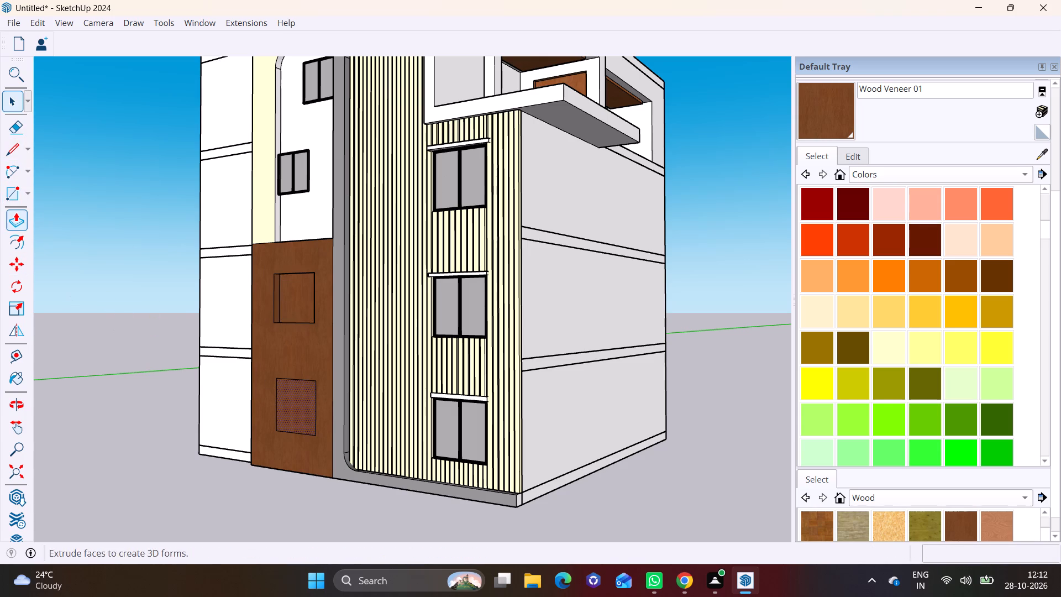
left_click(16, 217)
double_click(283, 404)
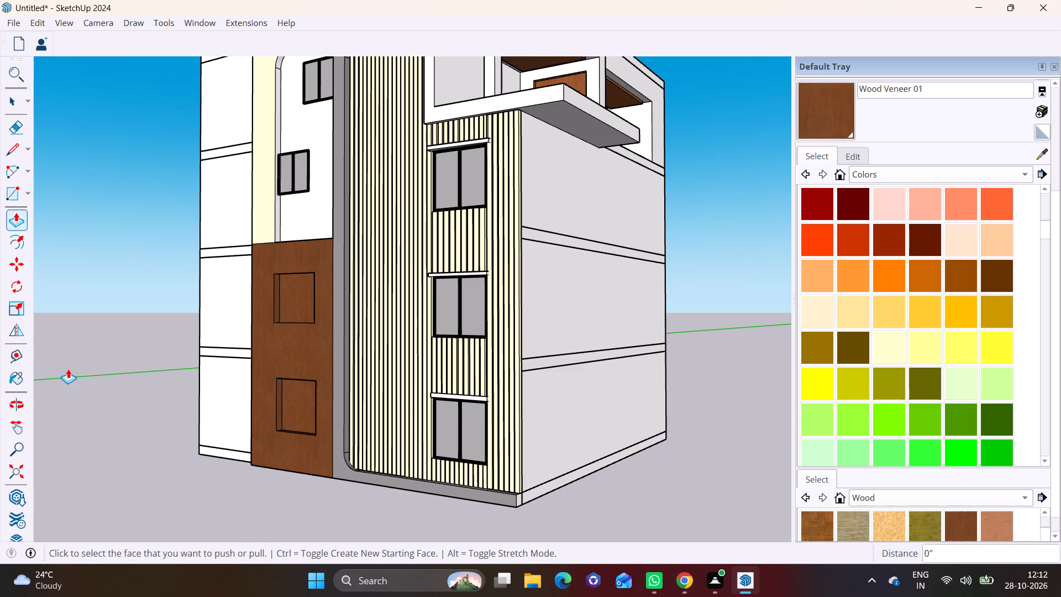
key("space")
left_click(73, 400)
Move the lower window from the white recess down about 12' 11" to the upper corner of the panel's upper opening.
scroll(182, 371, "up", 2)
middle_click_drag(181, 371, 54, 397, "shift")
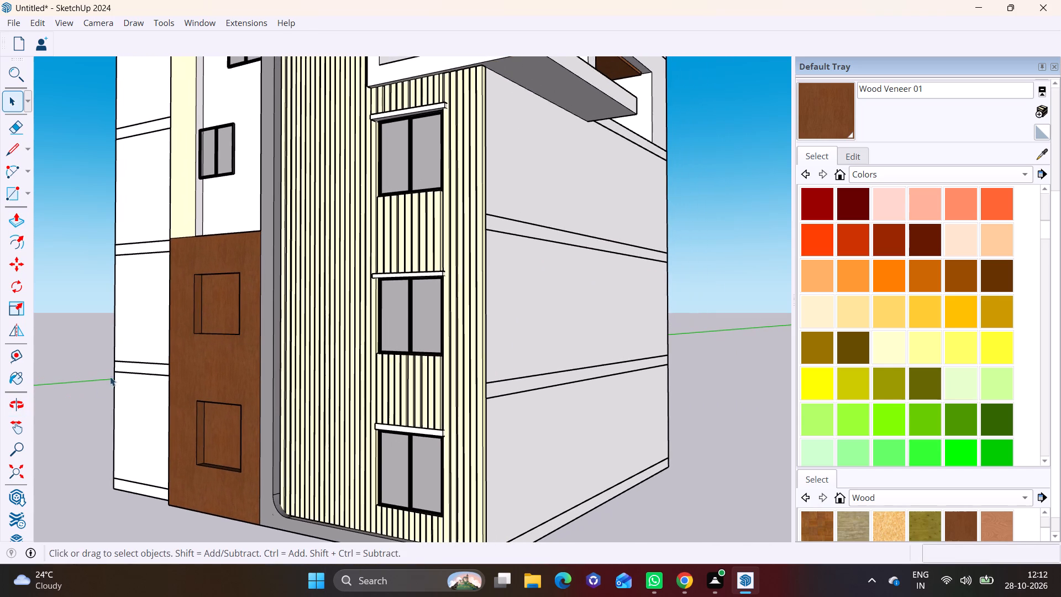
left_click(206, 170)
key("m")
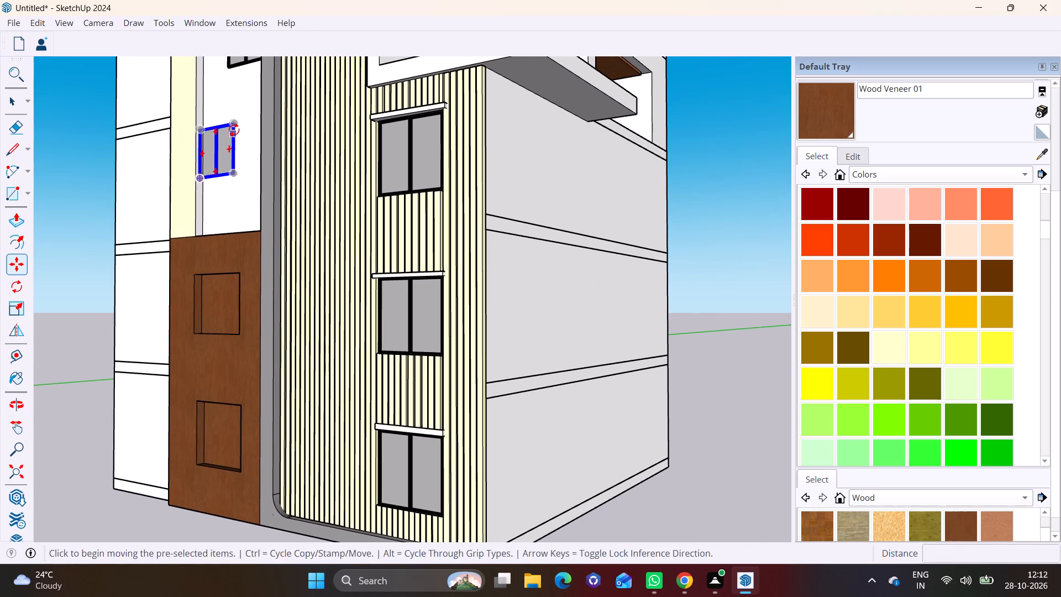
key("space")
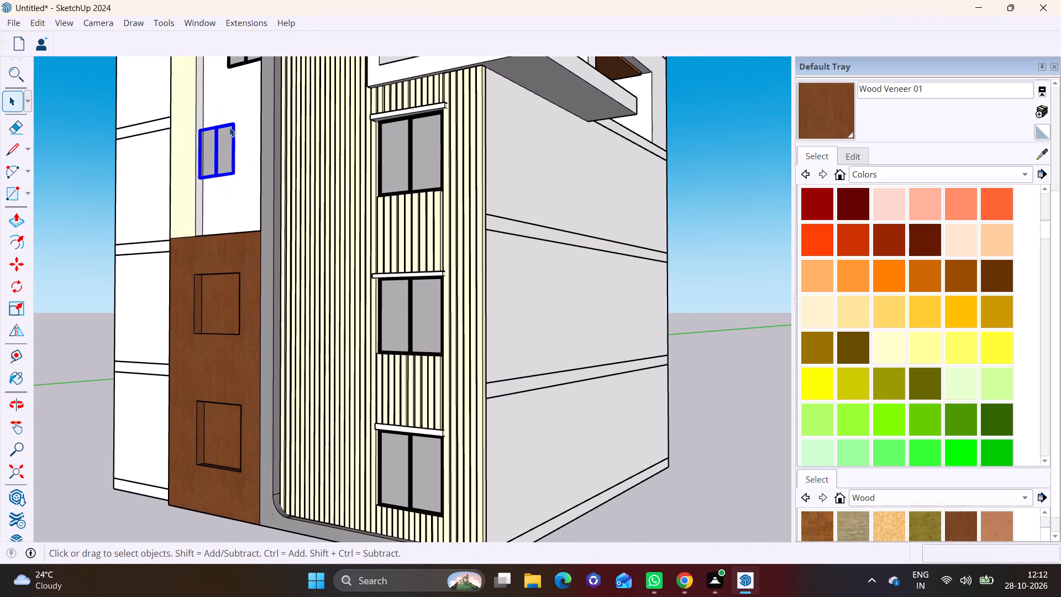
key("m")
left_click(234, 123)
scroll(234, 263, "up", 3)
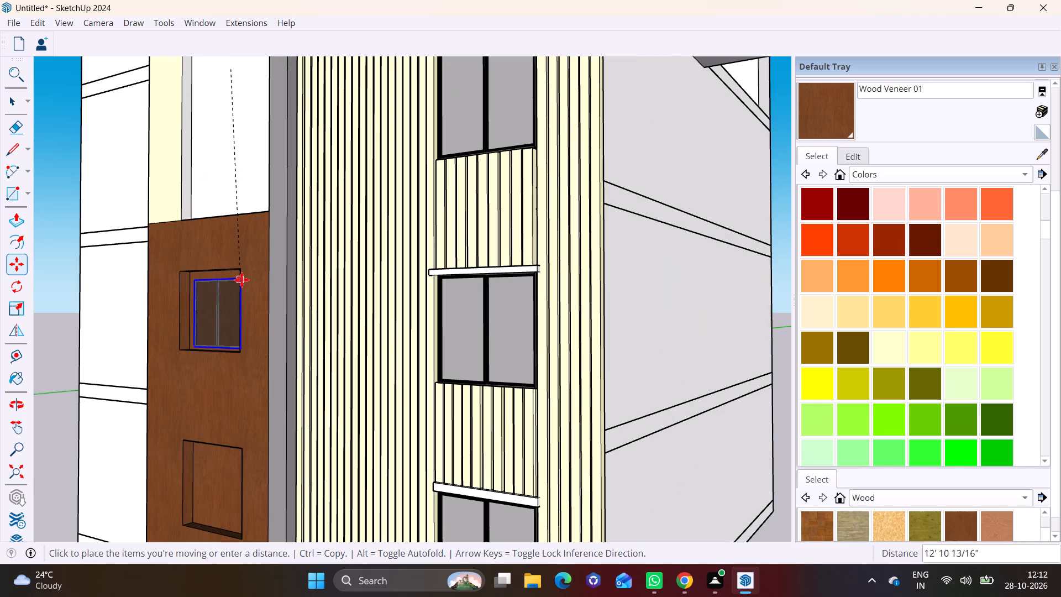
left_click(237, 272)
Scale the moved window to fill the upper opening, about 1.36 times wider and stretched down to the opening's bottom edge.
middle_click_drag(228, 301, 364, 317)
scroll(218, 323, "up", 1)
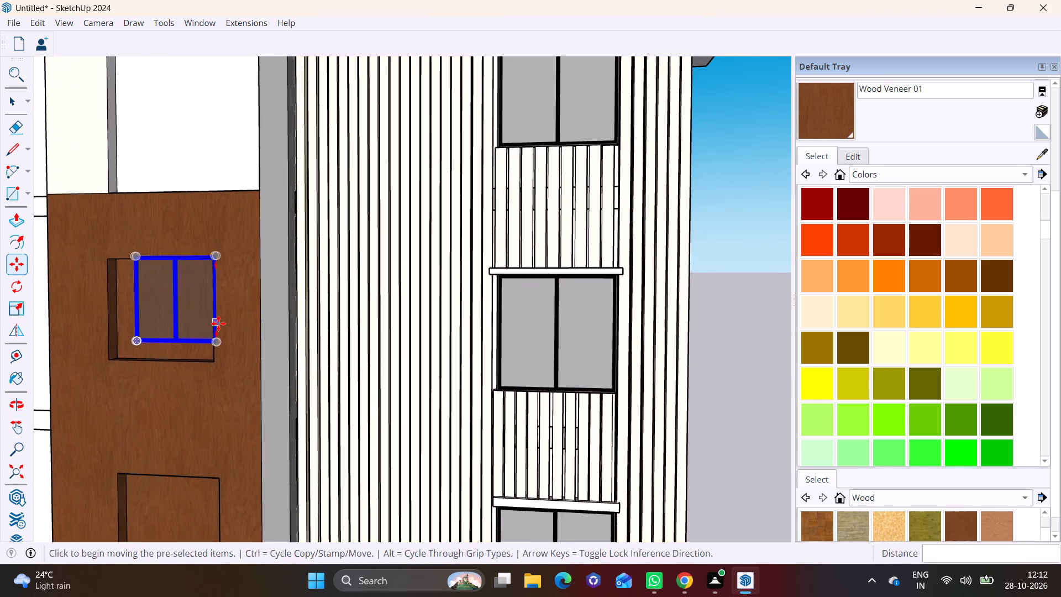
middle_click_drag(218, 323, 372, 327, "shift")
left_click(20, 308)
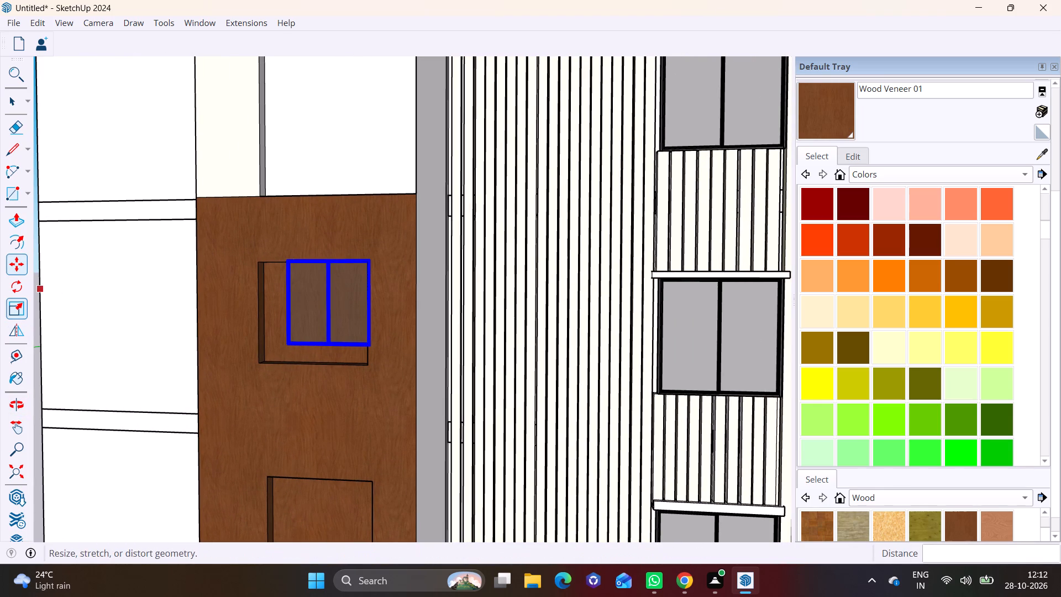
scroll(188, 269, "up", 5)
middle_click_drag(315, 324, 422, 351)
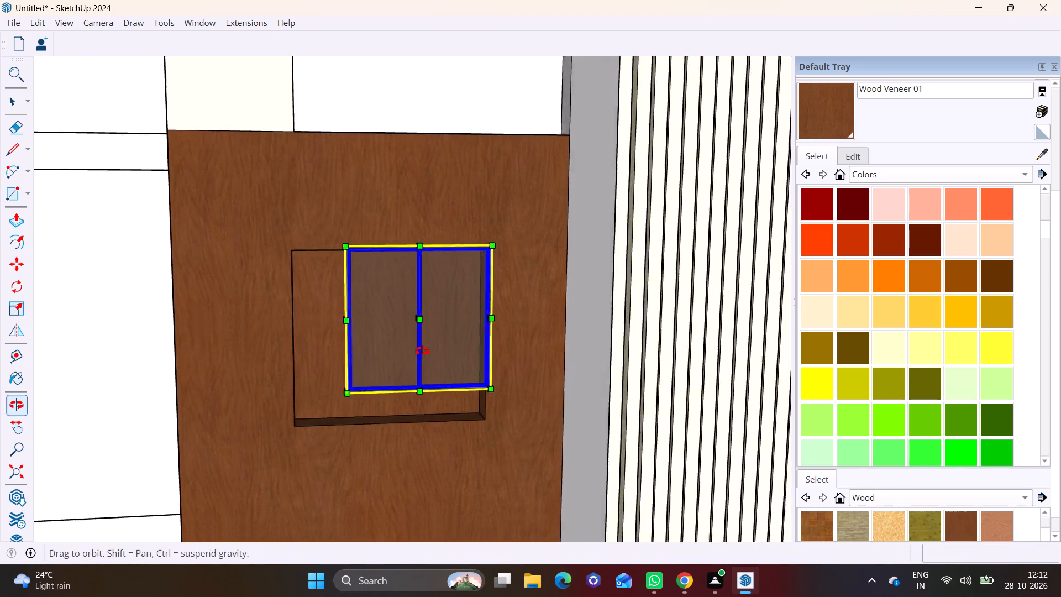
middle_click_drag(422, 351, 593, 354)
scroll(427, 357, "up", 3)
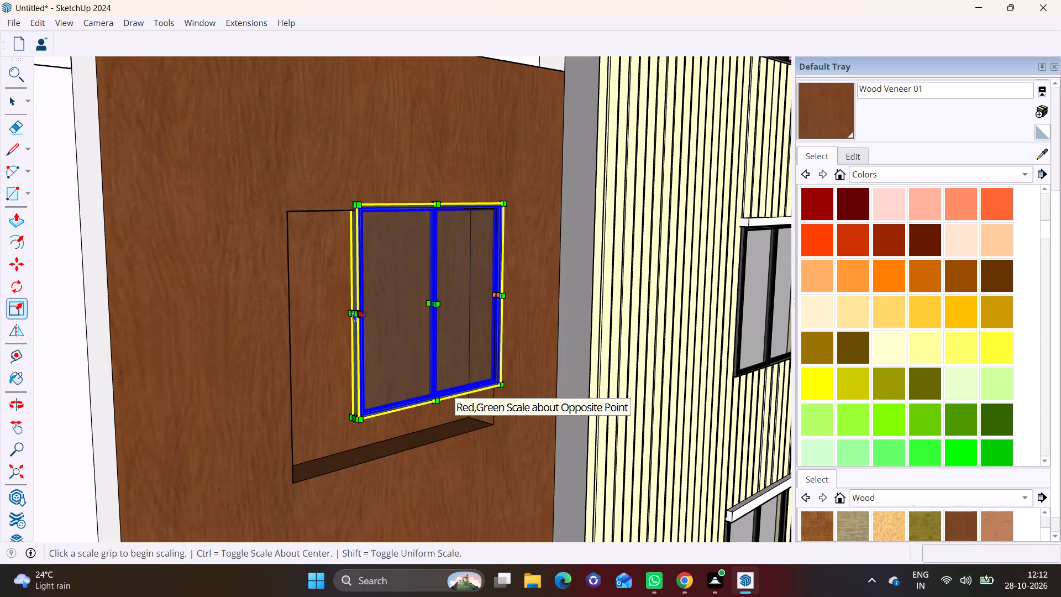
left_click(351, 313)
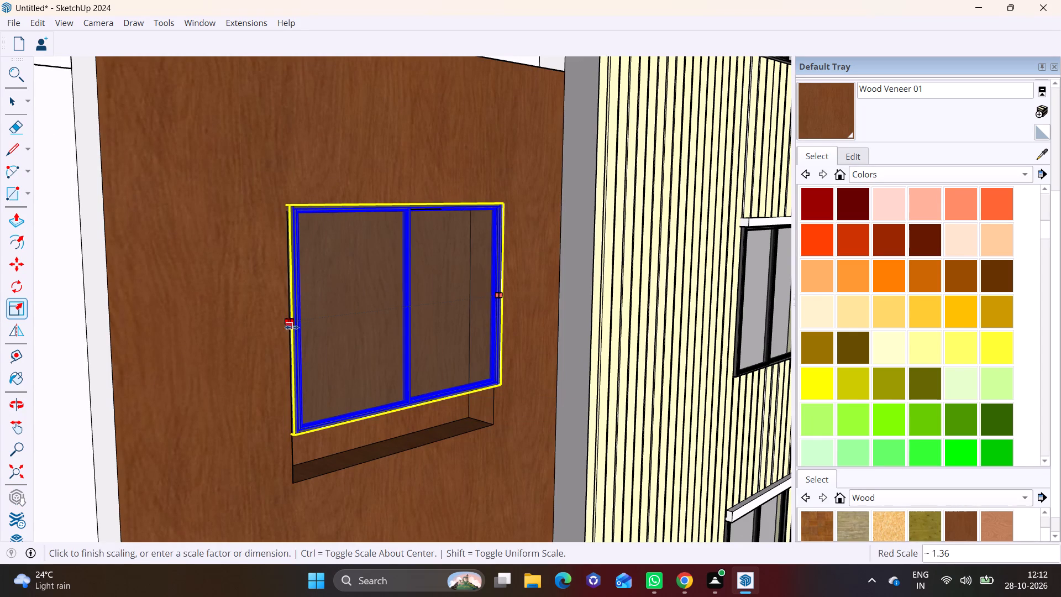
left_click(292, 327)
middle_click_drag(317, 359, 276, 235)
scroll(315, 229, "up", 5)
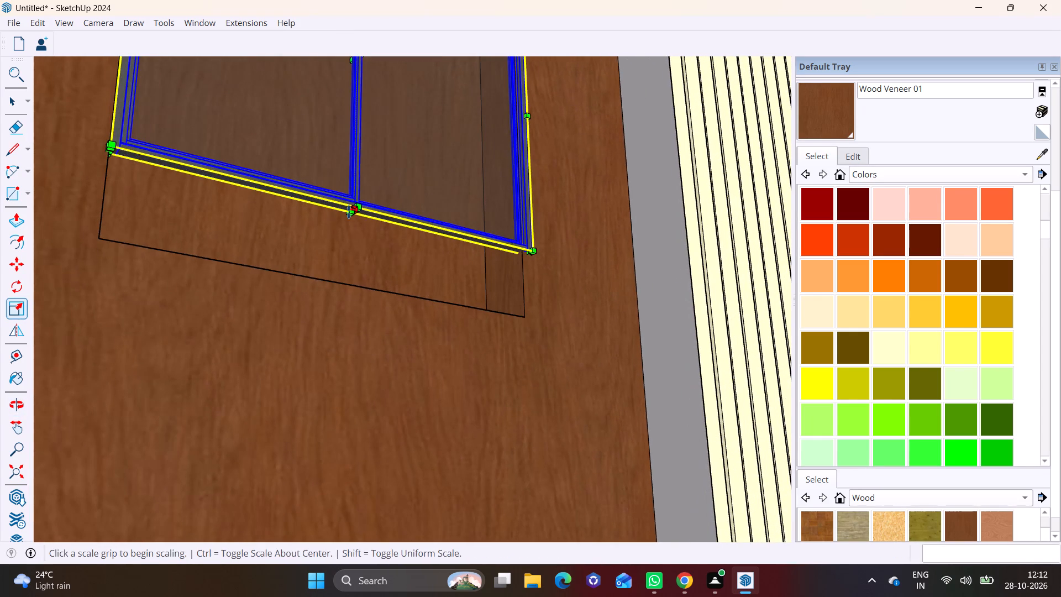
left_click(350, 212)
left_click(328, 275)
scroll(359, 265, "down", 3)
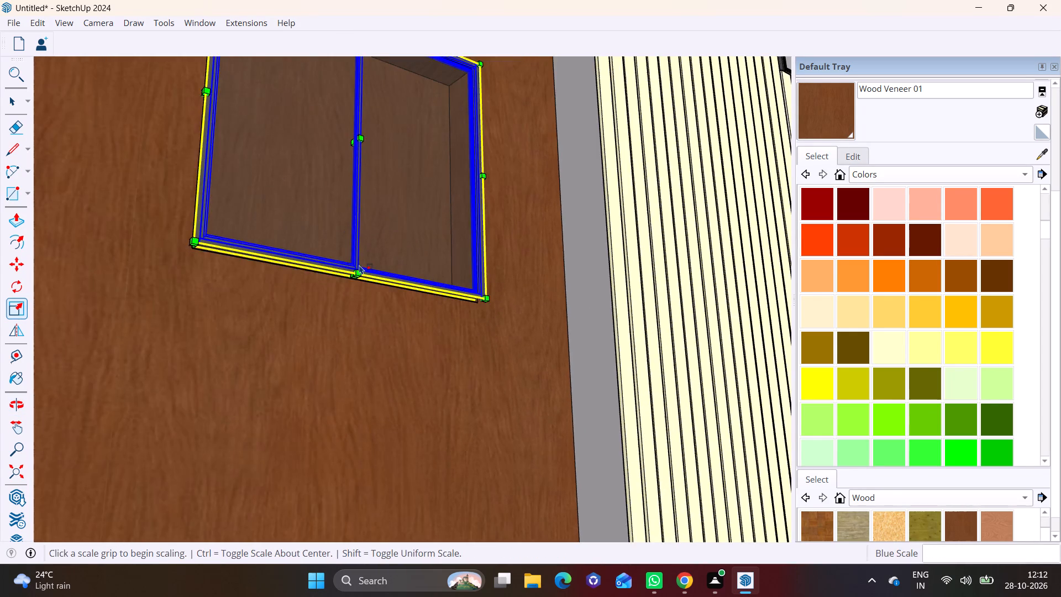
scroll(359, 265, "down", 4)
key("space")
Nudge the window into place in the upper opening, finishing with a shift of about 2 5/8", and deselect it.
middle_click_drag(399, 309, 134, 411)
scroll(127, 389, "down", 3)
middle_click_drag(153, 382, 254, 380, "shift")
middle_click_drag(262, 404, 239, 416)
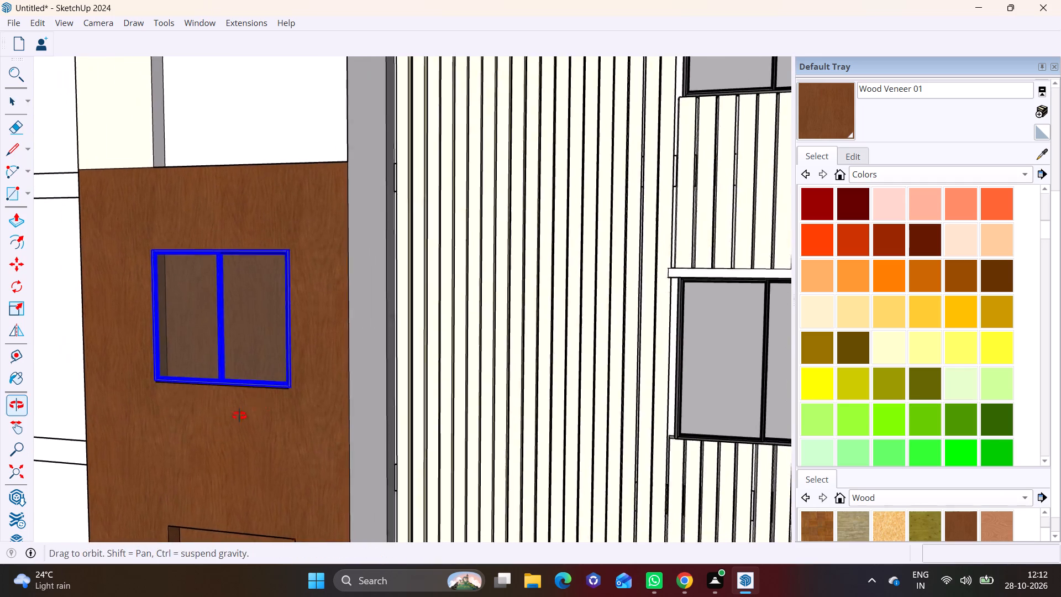
middle_click_drag(239, 416, 200, 420)
scroll(231, 334, "up", 5)
key("space")
left_click(251, 355)
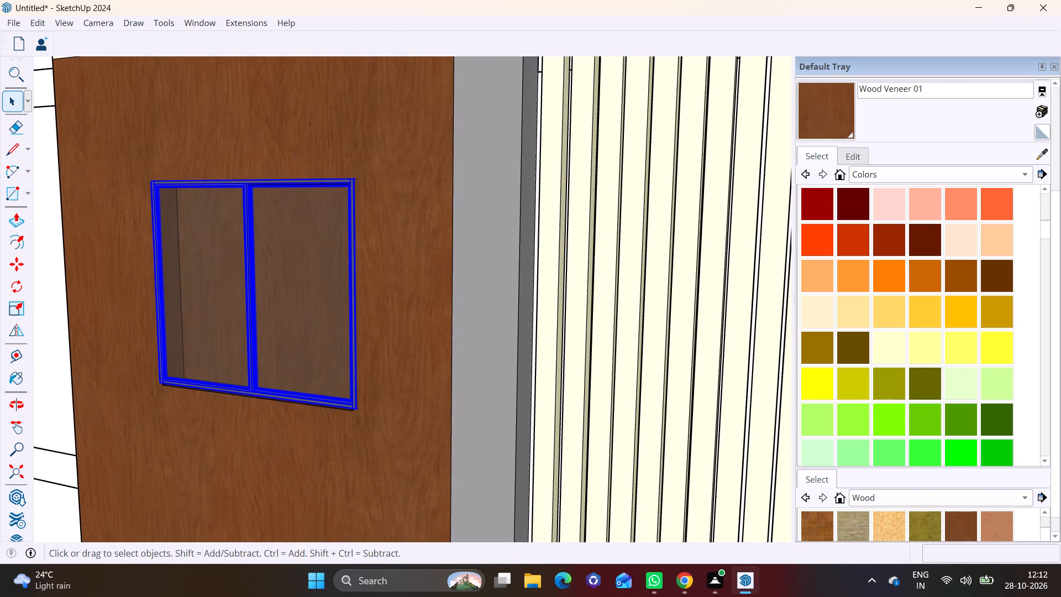
left_click(18, 264)
left_click(207, 358)
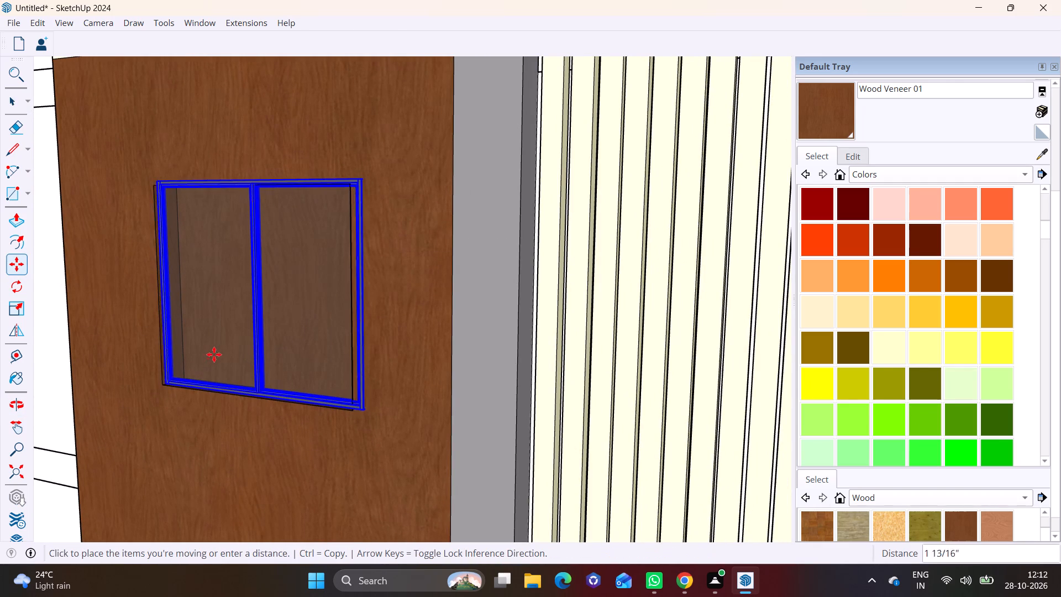
left_click(203, 354)
middle_click_drag(251, 362, 86, 362)
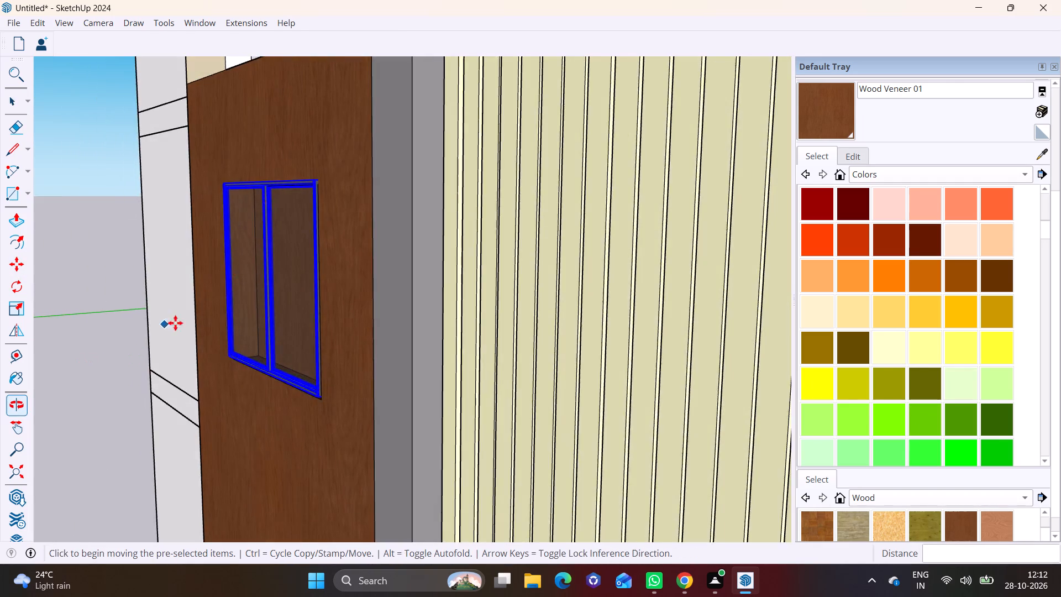
scroll(180, 323, "up", 3)
scroll(231, 332, "down", 2)
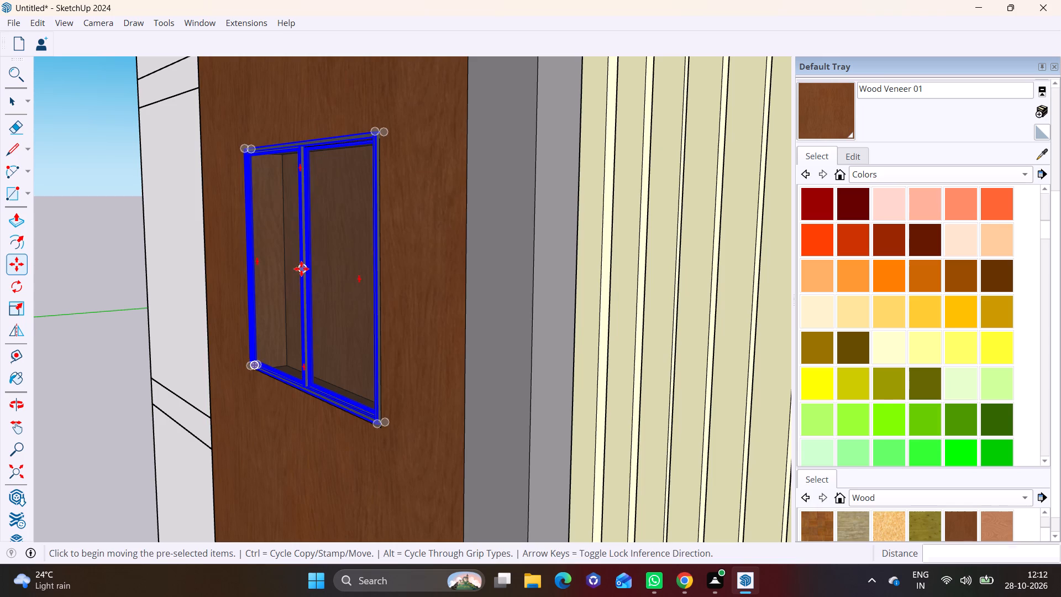
left_click(301, 269)
left_click(308, 264)
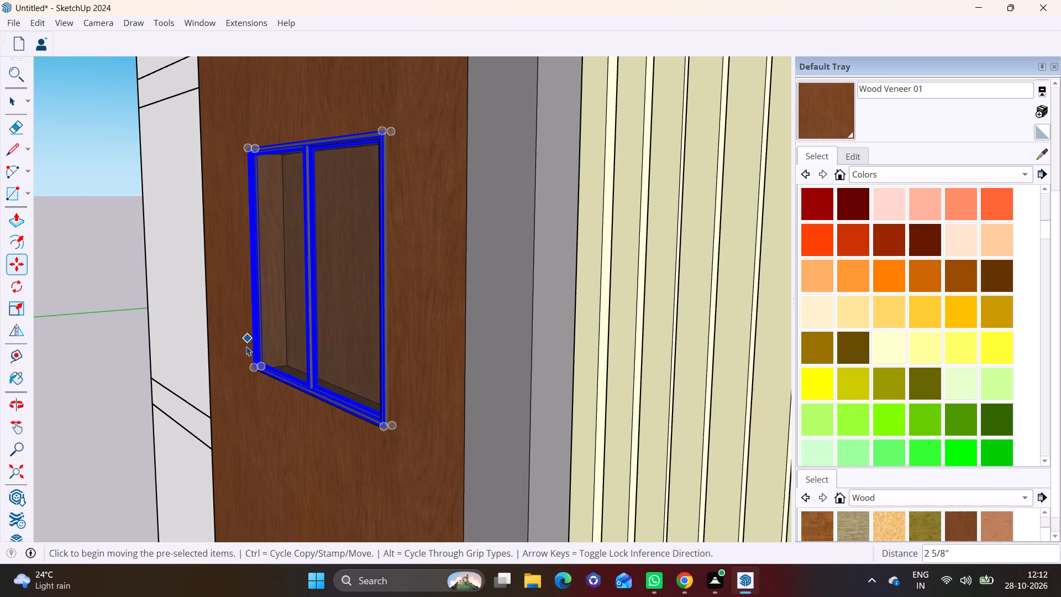
key("space")
left_click(236, 393)
scroll(236, 393, "down", 9)
left_click(160, 370)
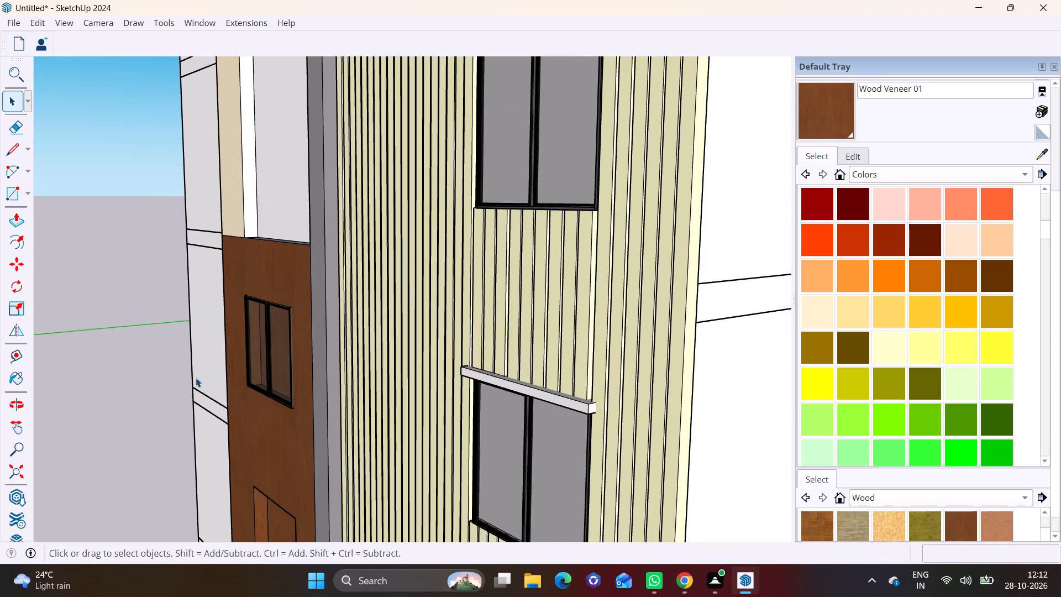
Copy the window from the upper opening straight down about 10' 8" to the lower opening in the wood-veneer panel.
middle_click_drag(254, 399, 329, 203, "shift")
middle_click_drag(356, 220, 445, 212)
left_click(282, 133)
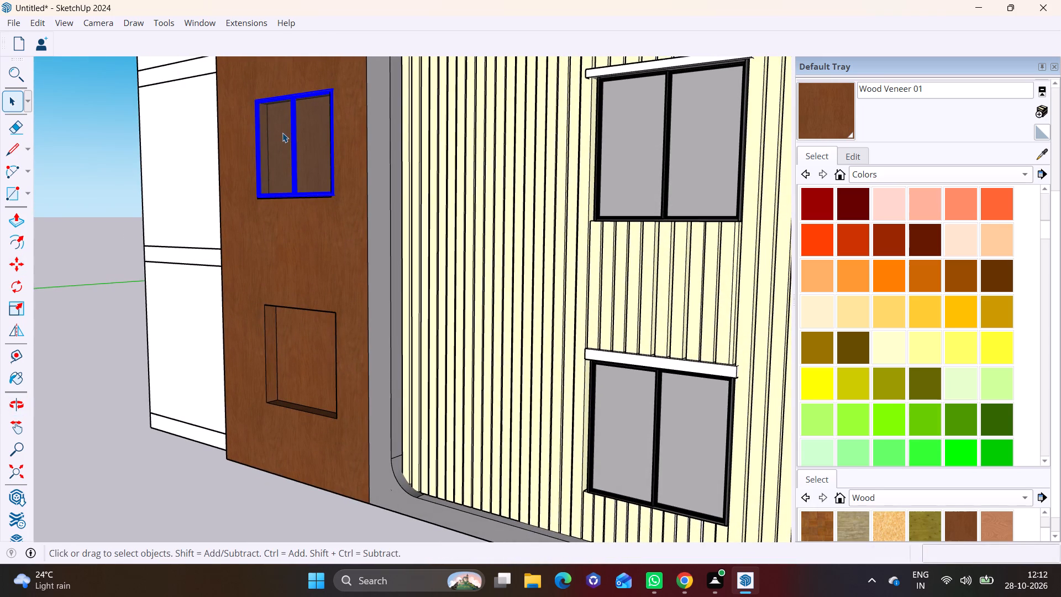
key("m")
left_click(335, 88)
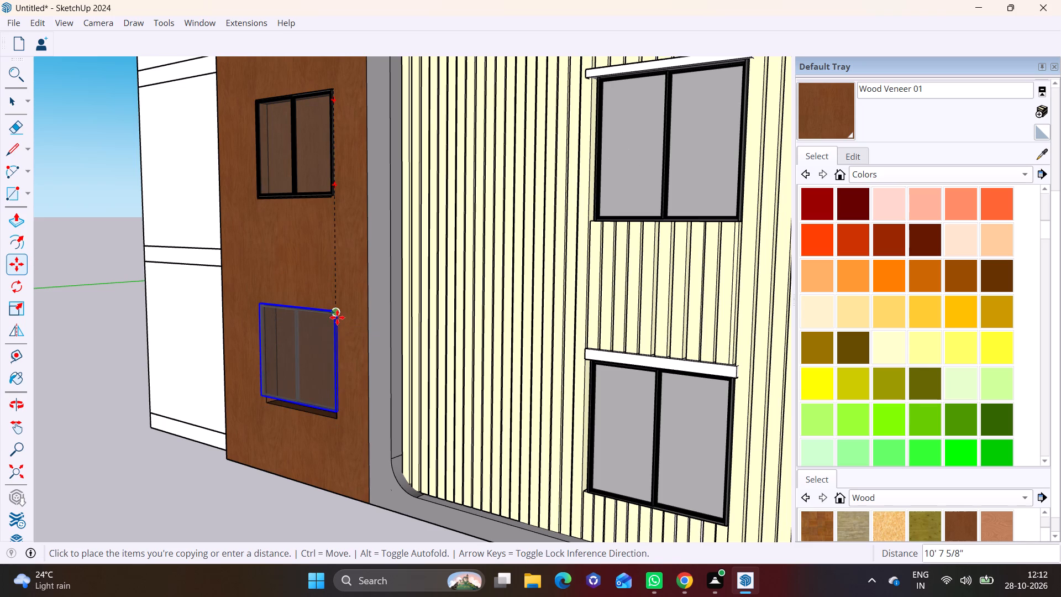
scroll(335, 320, "up", 6)
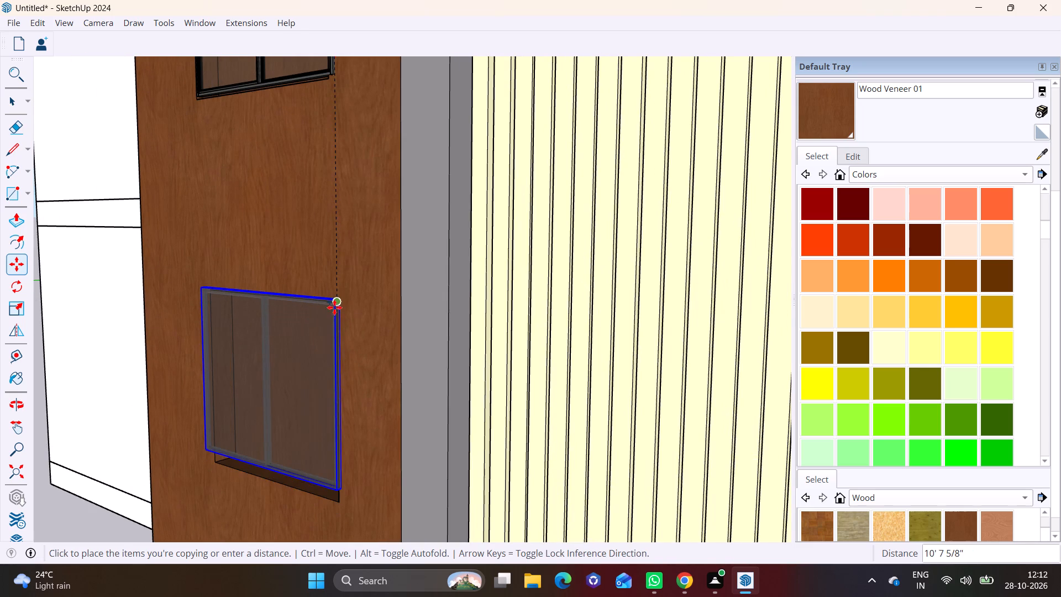
left_click(332, 306)
Move the copied window so its upper corner meets the lower opening's corner, and deselect it.
scroll(334, 326, "up", 1)
middle_click_drag(333, 328, 225, 358)
scroll(276, 305, "up", 11)
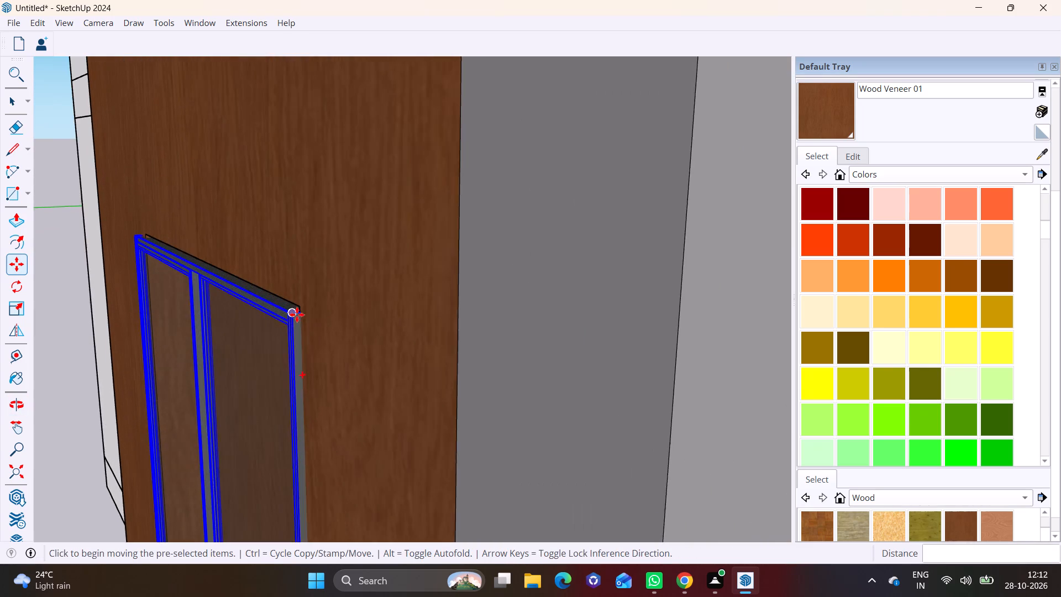
scroll(297, 315, "up", 1)
left_click(292, 317)
left_click(300, 309)
scroll(209, 341, "down", 5)
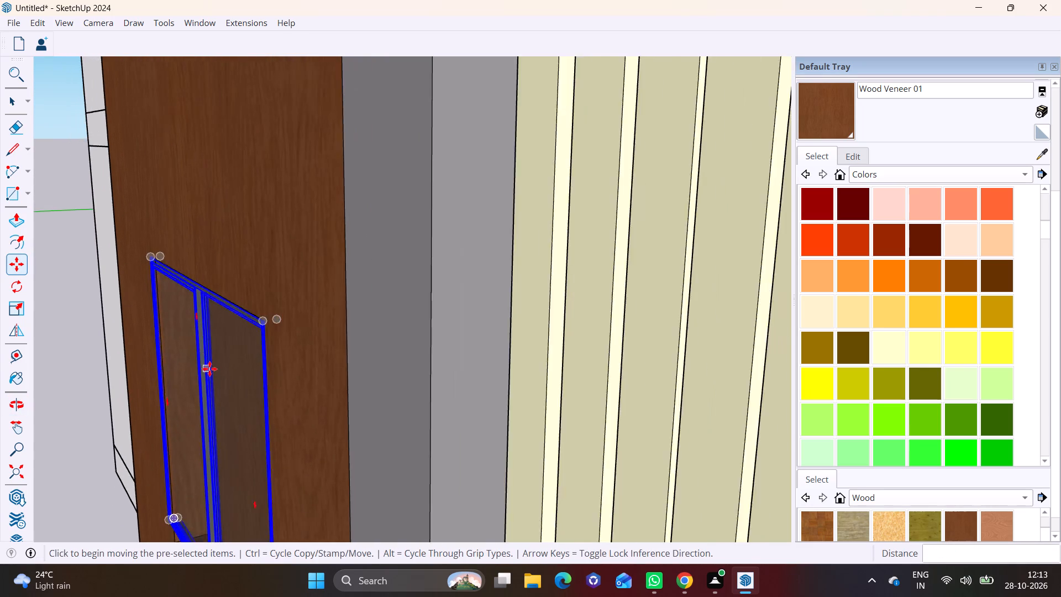
scroll(209, 369, "down", 3)
key("space")
left_click(102, 371)
Scale the copied window in the lower opening to 0.89 of its width and 2.44 times its depth.
middle_click_drag(176, 390, 276, 269)
middle_click_drag(288, 326, 329, 308)
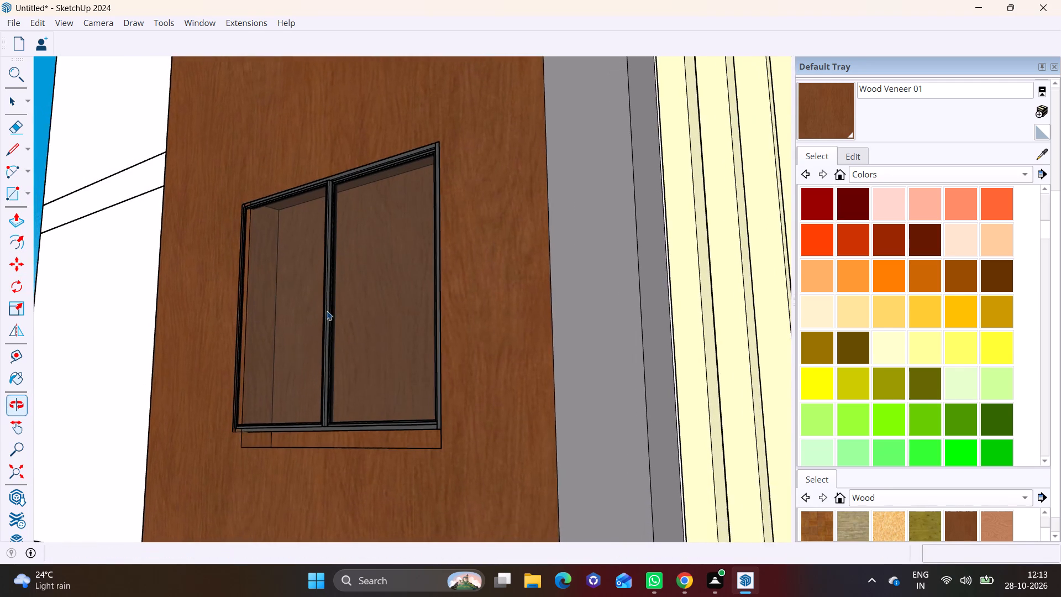
middle_click_drag(285, 331, 343, 351)
left_click(366, 328)
left_click(20, 306)
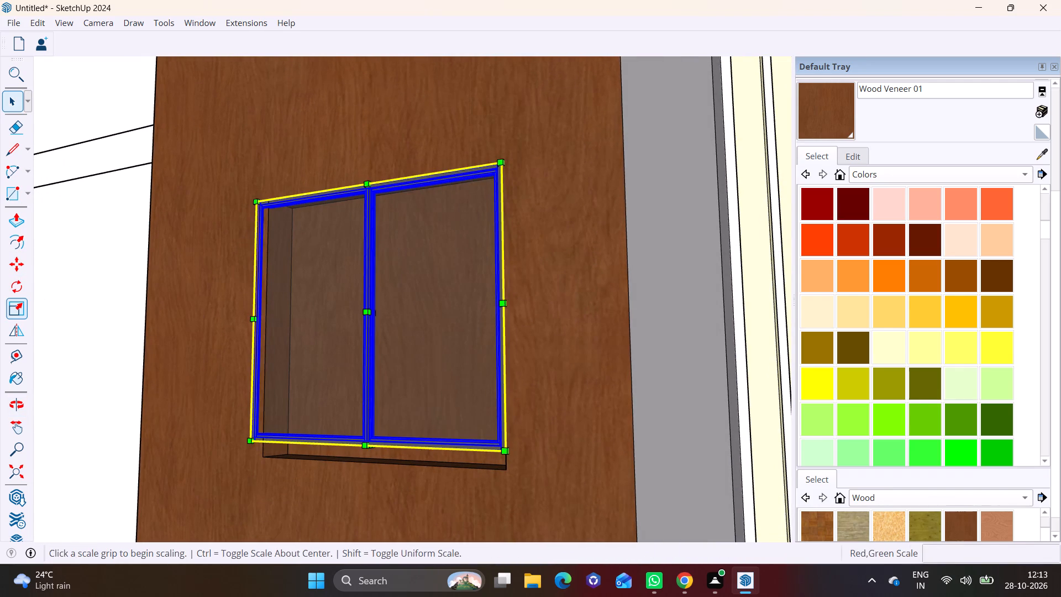
scroll(247, 323, "up", 2)
left_click(256, 317)
left_click(275, 316)
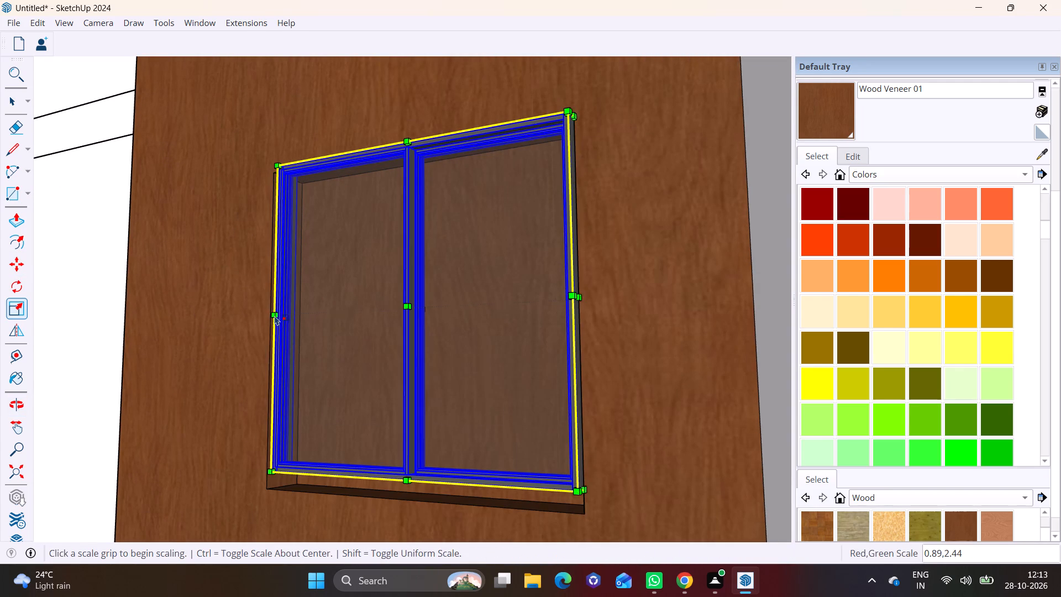
Stretch the lower window down to the opening's bottom edge, scaling its height by about 1.06.
left_click(407, 476)
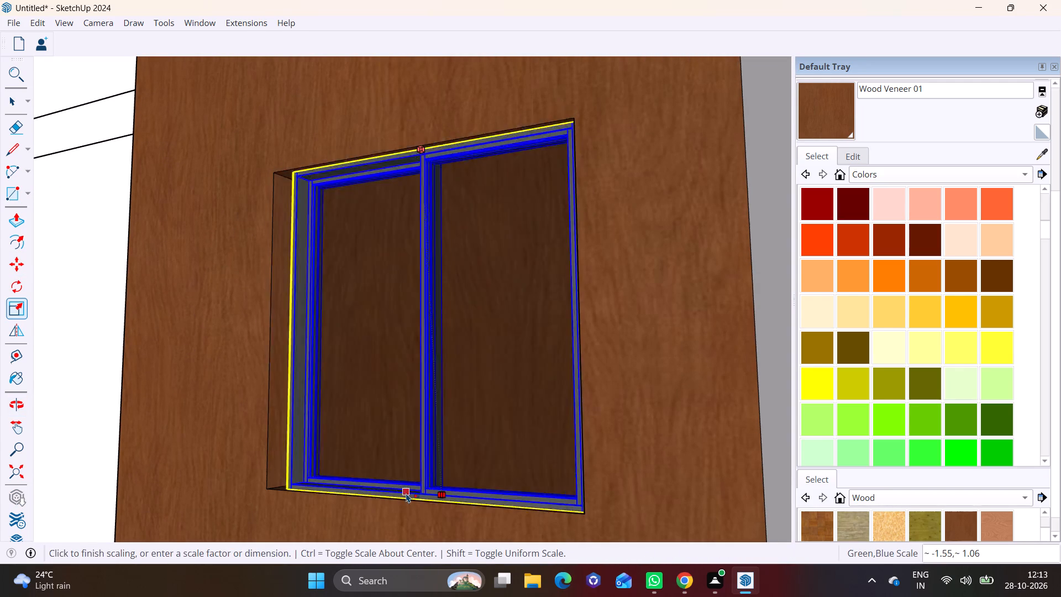
left_click(401, 493)
scroll(411, 485, "up", 1)
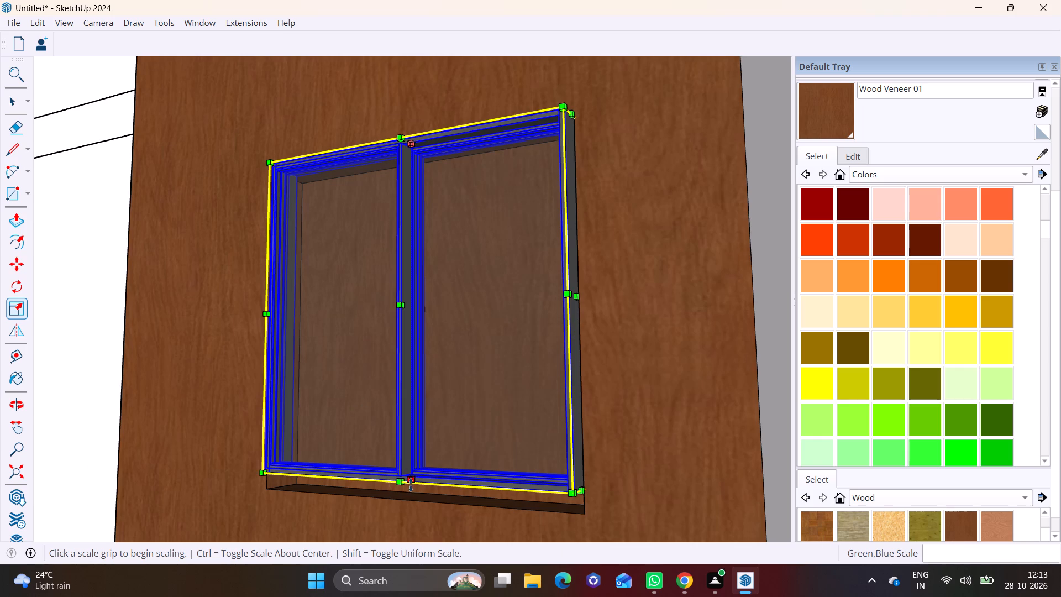
middle_click_drag(409, 485, 399, 362)
scroll(396, 384, "up", 3)
left_click(405, 389)
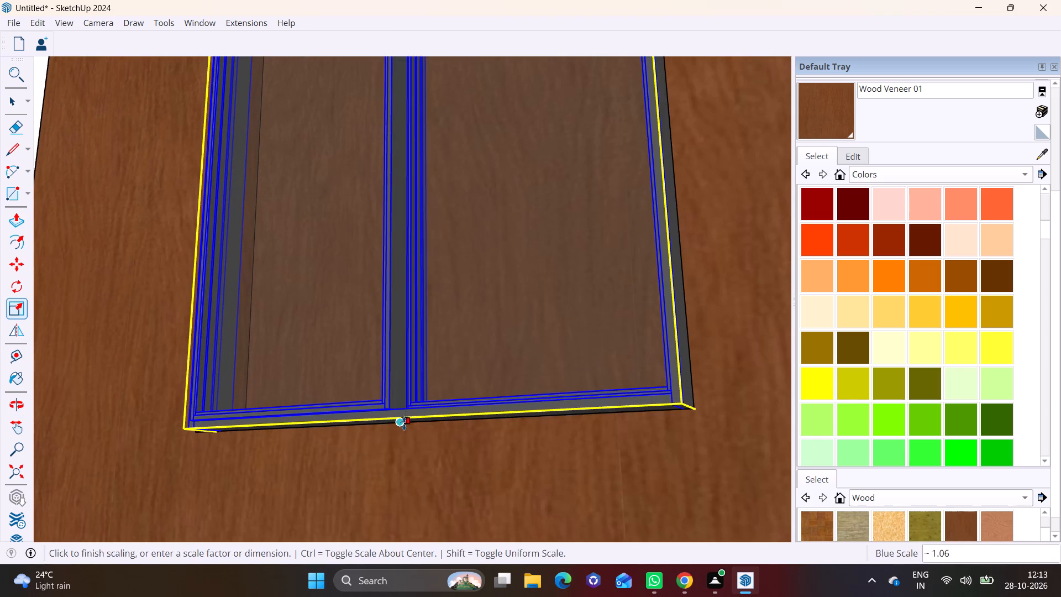
left_click(405, 429)
Move the lower window about 5" so its bottom corner meets the opening's corner, and deselect it.
middle_click_drag(472, 383, 309, 423)
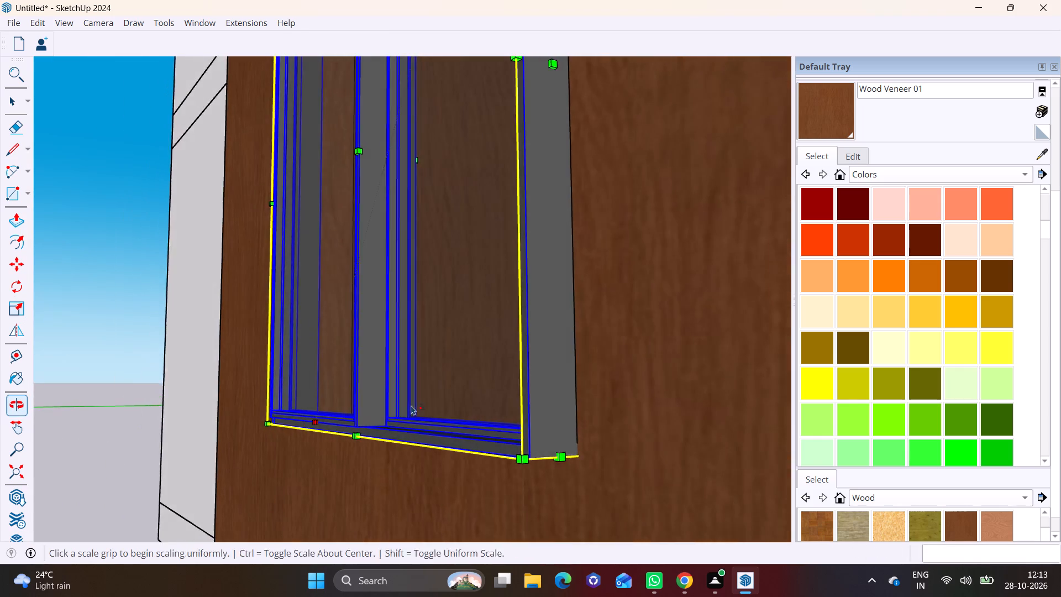
scroll(418, 409, "down", 8)
key("m")
left_click(474, 436)
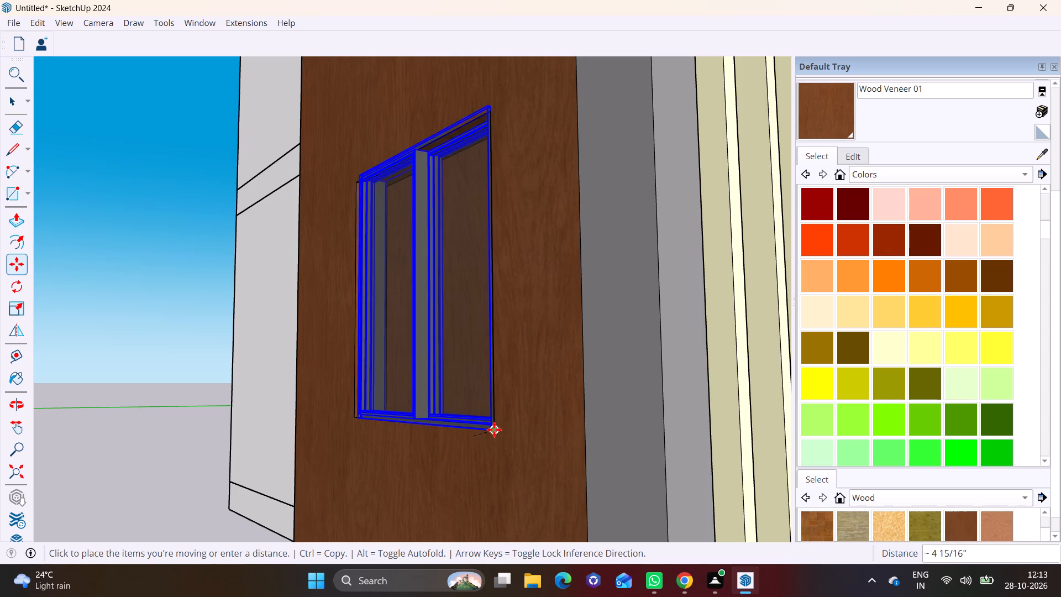
left_click(494, 430)
key("space")
left_click(150, 387)
Move the lower window 3" sideways so its frame meets the opening's side edge farthest from the slats.
middle_click_drag(288, 353, 516, 389)
scroll(513, 365, "down", 2)
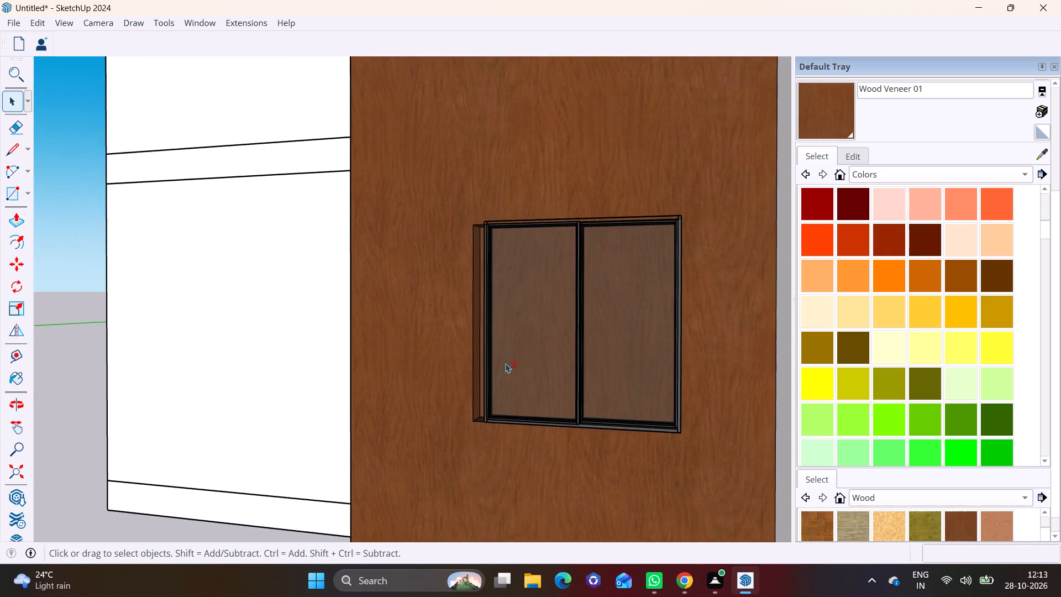
middle_click_drag(479, 363, 369, 362, "shift")
middle_click_drag(371, 360, 448, 377)
key("m")
left_click(442, 374)
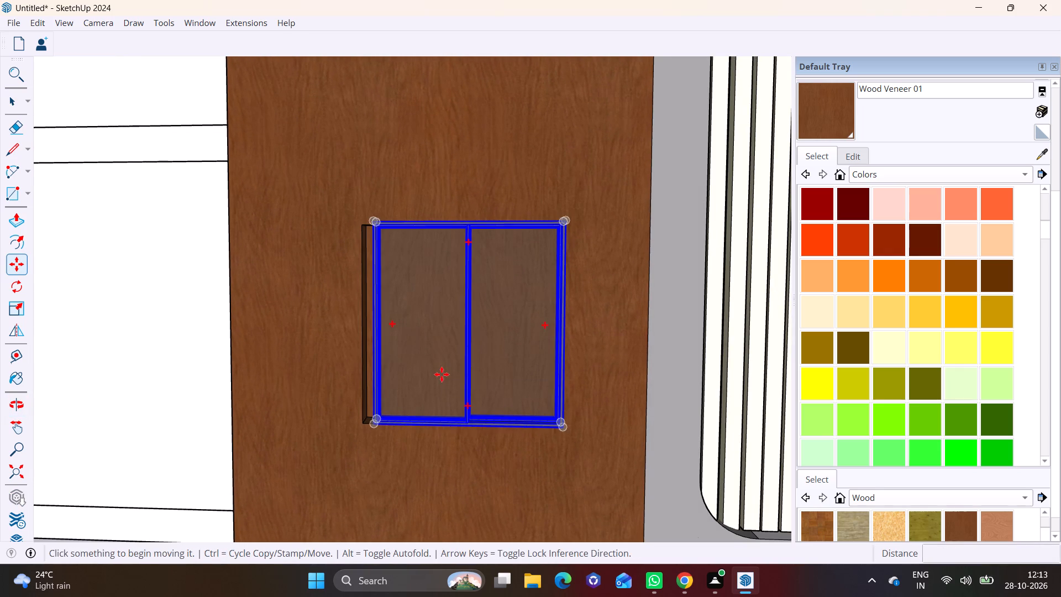
left_click(432, 379)
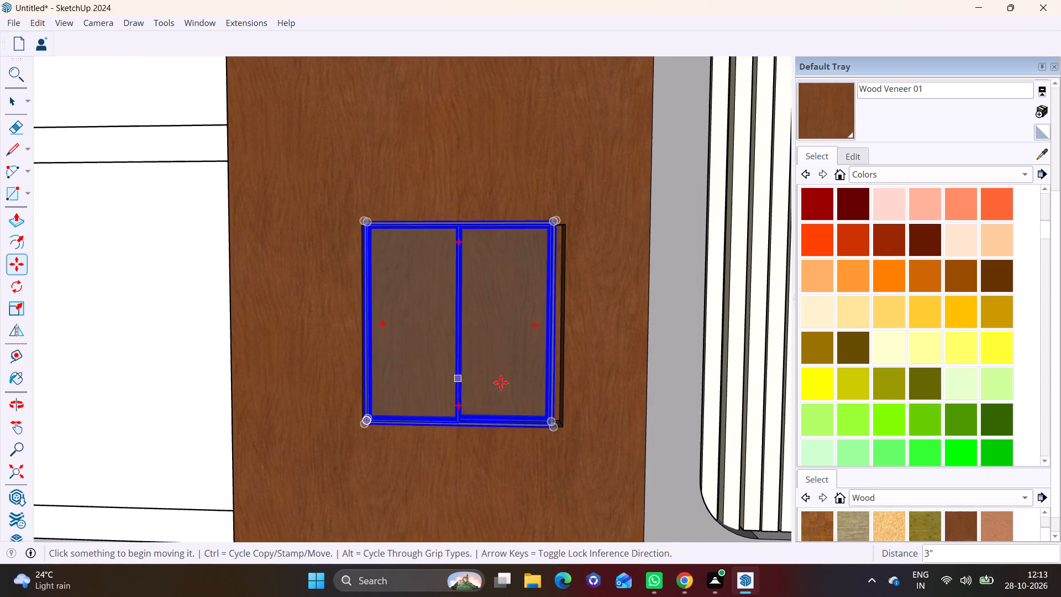
Widen the lower window to the opening's slat-side edge, scaling its width by about 1.07, and deselect it.
middle_click_drag(511, 384, 262, 389)
scroll(464, 445, "up", 8)
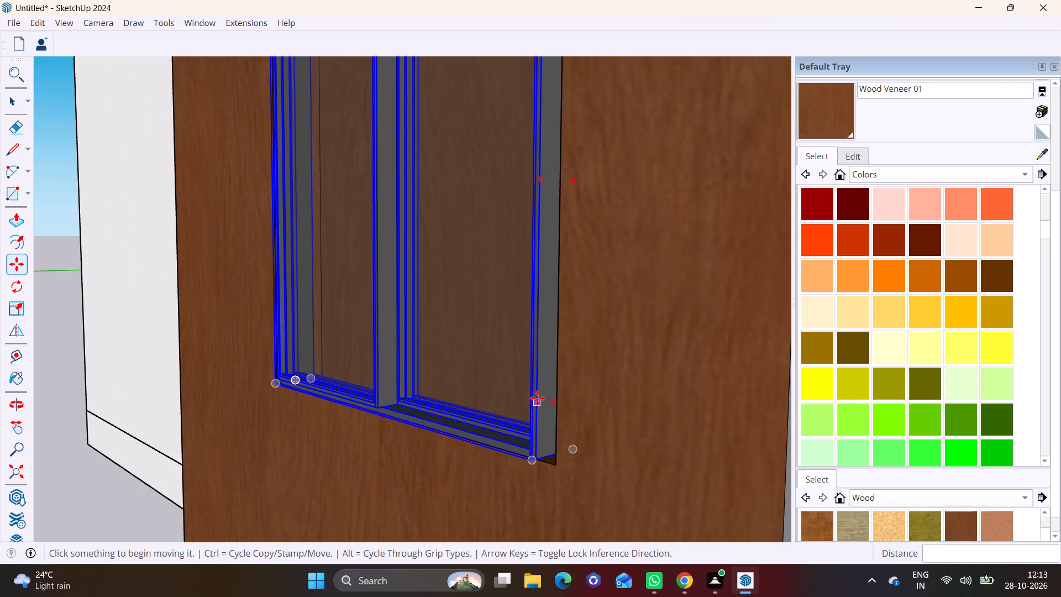
scroll(484, 355, "down", 7)
middle_click_drag(447, 368, 300, 403, "shift")
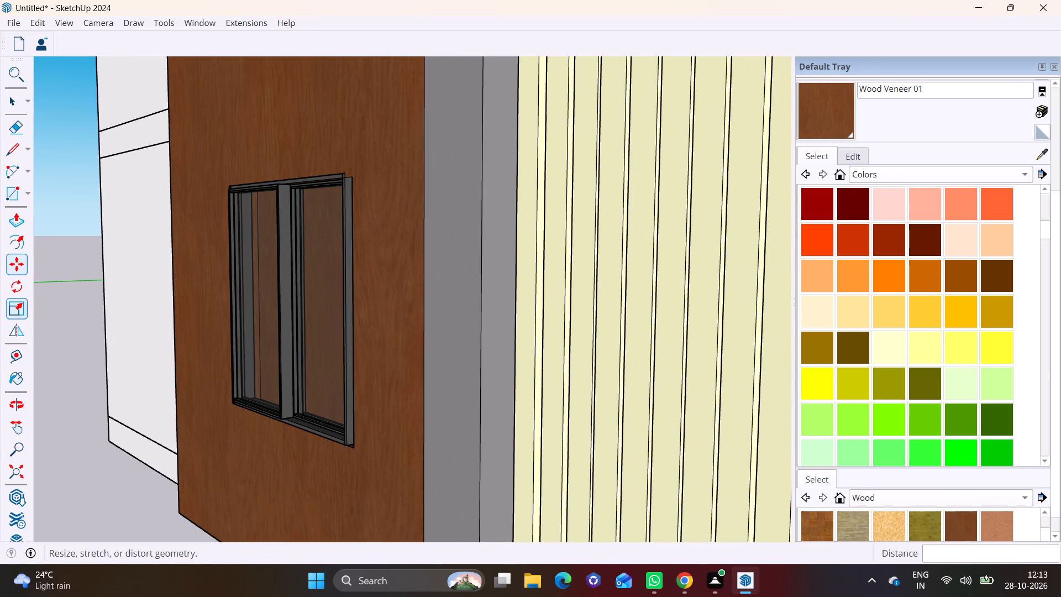
left_click(17, 316)
left_click(299, 333)
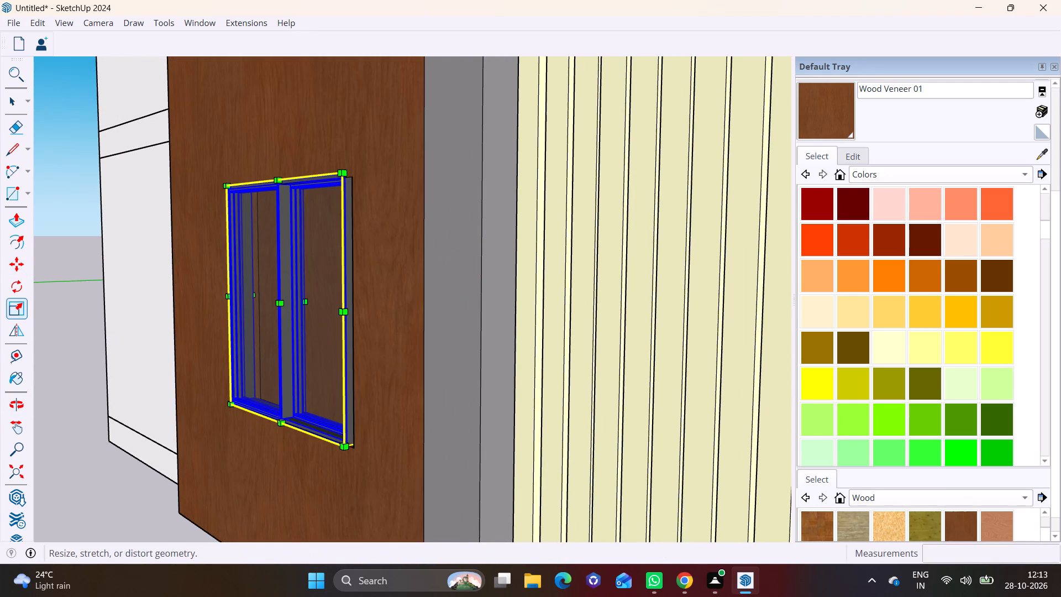
left_click(18, 307)
scroll(290, 335, "up", 5)
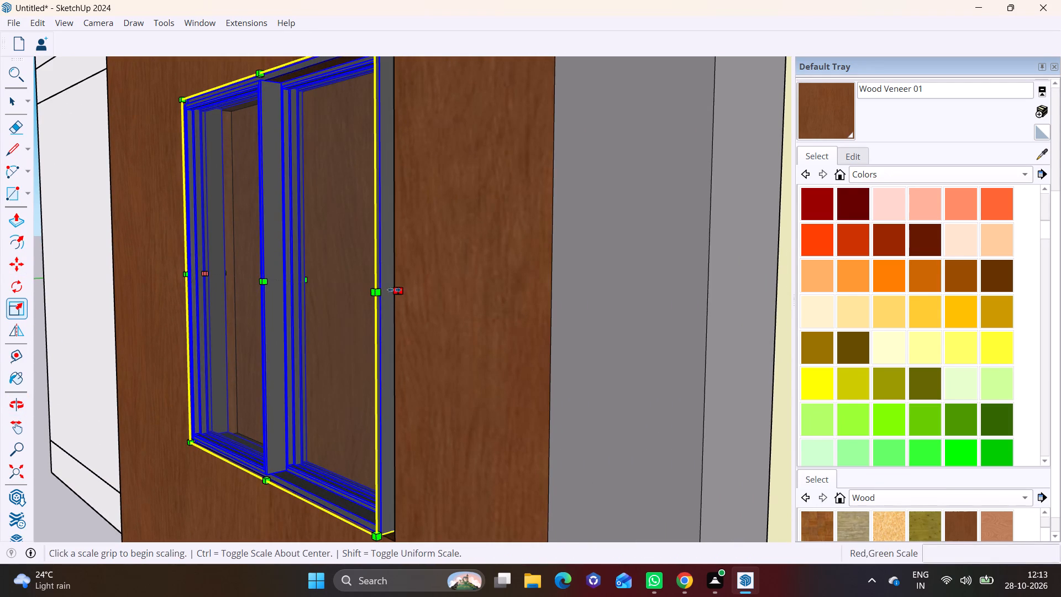
left_click(397, 289)
left_click(419, 290)
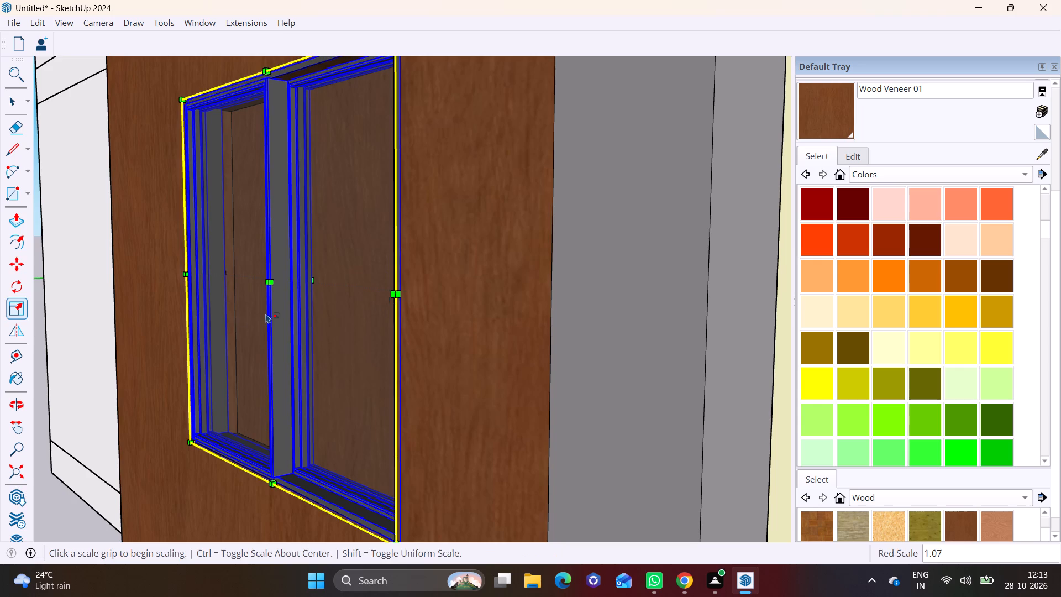
key("space")
left_click(178, 327)
scroll(177, 333, "down", 12)
Examine the whole facade and the blank side wall, checking the fit of the windows in the wood-veneer panel.
left_click_drag(81, 386, 87, 381)
scroll(158, 365, "down", 3)
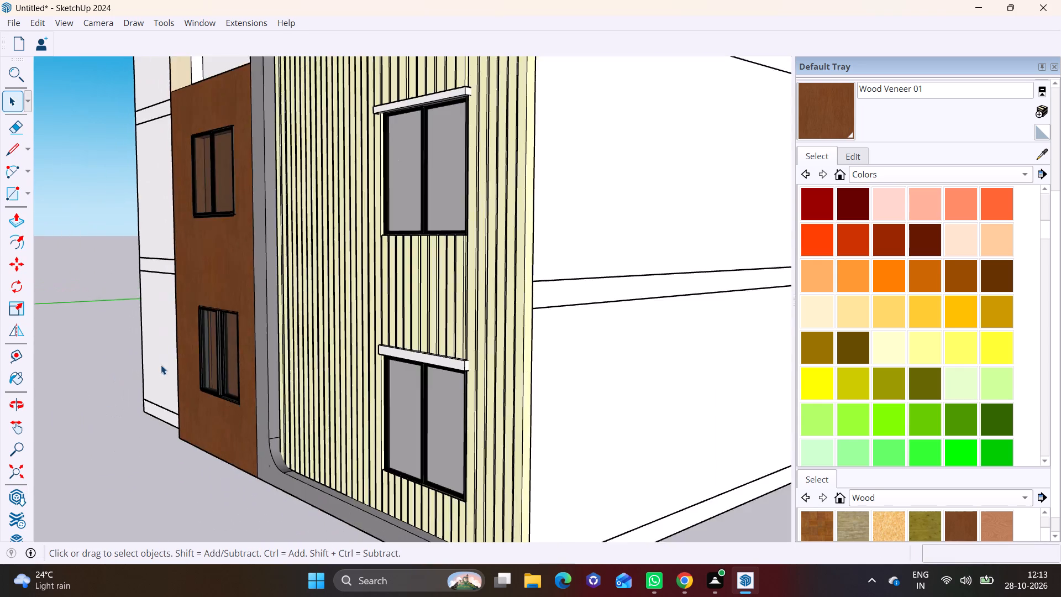
middle_click_drag(181, 363, 435, 307)
left_click(692, 343)
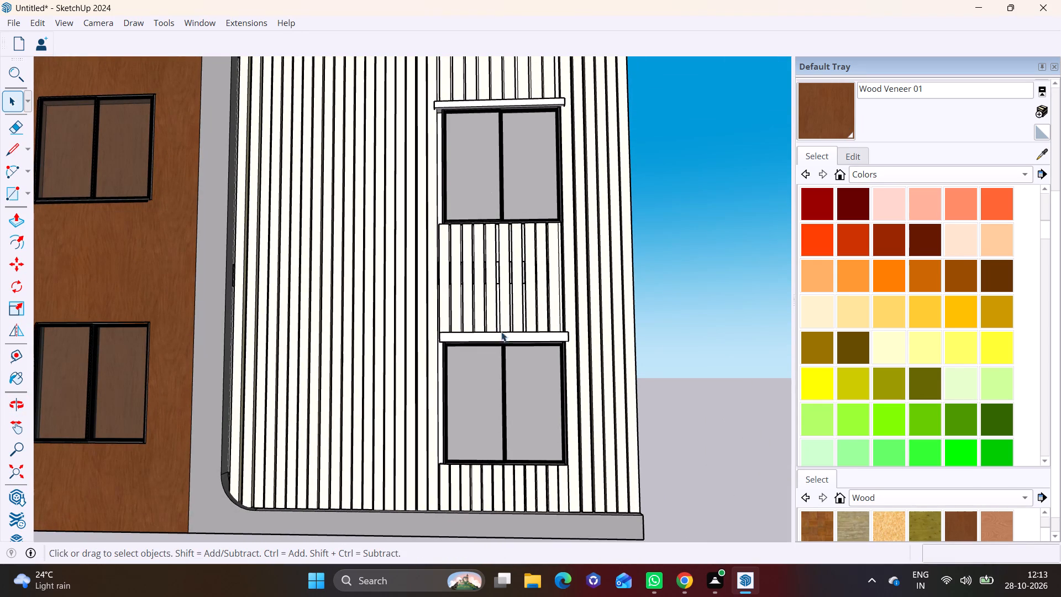
scroll(225, 360, "up", 2)
scroll(236, 350, "down", 11)
middle_click_drag(226, 349, 426, 399, "shift")
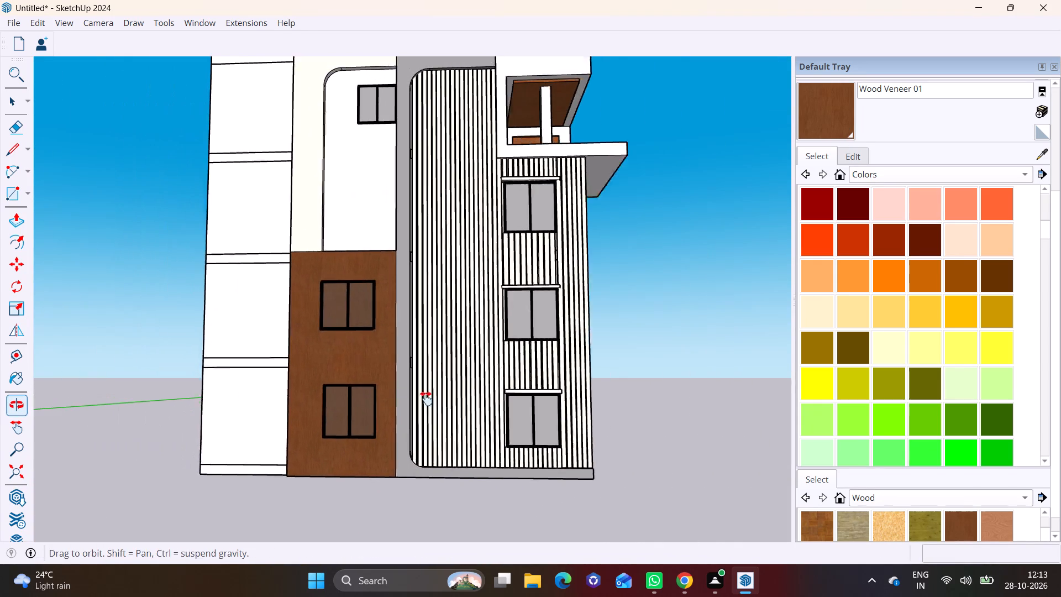
middle_click_drag(426, 399, 437, 402, "shift")
middle_click_drag(419, 345, 475, 405)
scroll(407, 411, "down", 2)
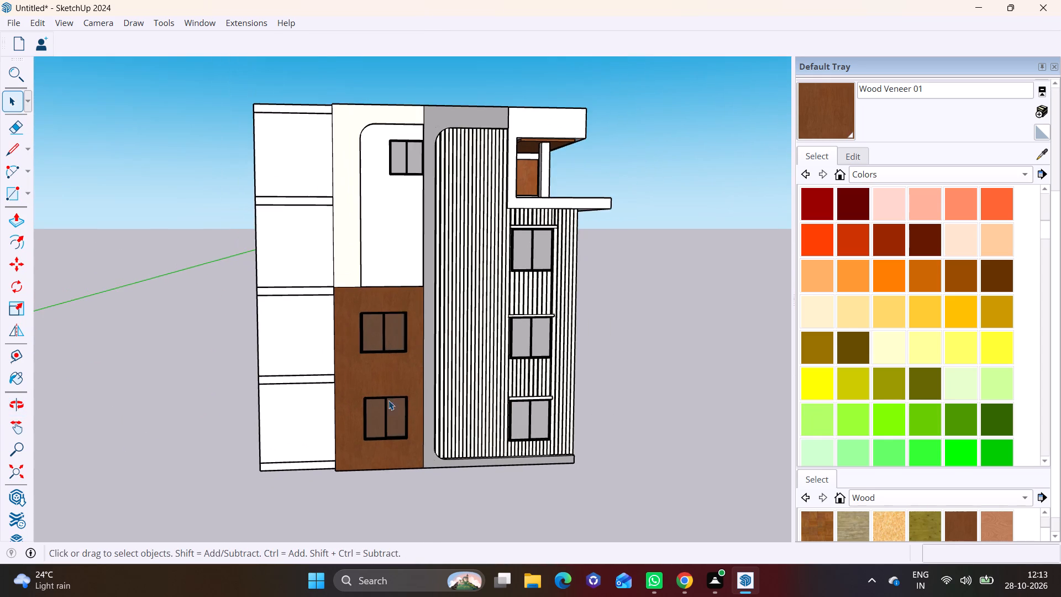
scroll(331, 378, "down", 2)
middle_click(330, 370, "shift")
scroll(330, 370, "up", 1, "shift")
middle_click_drag(332, 359, 533, 330)
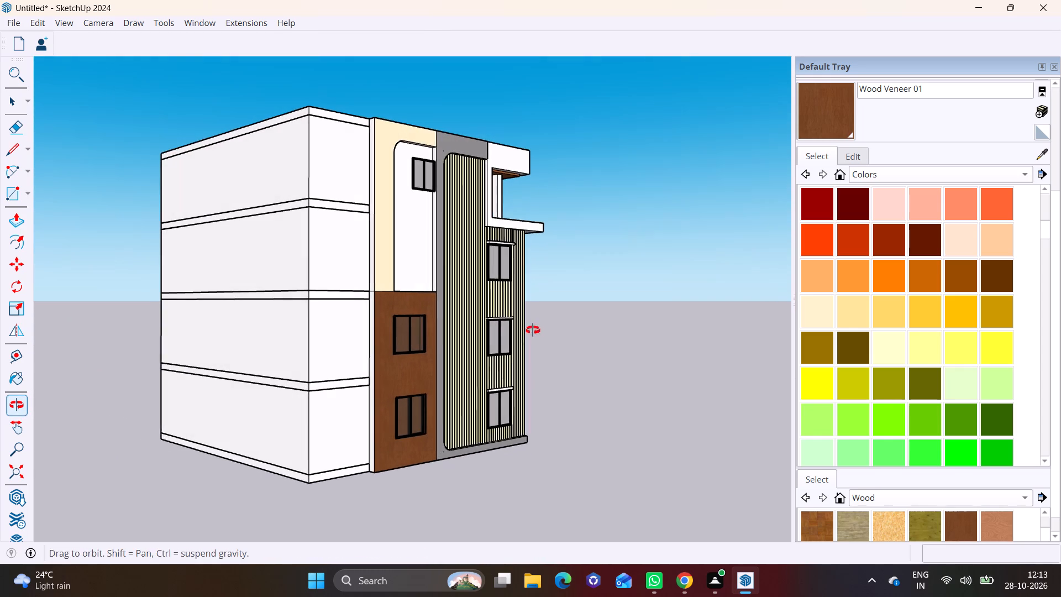
middle_click_drag(533, 330, 533, 331)
Push/Pull the ground-floor side wall outward by about 9' 7 3/8", and extend it by another 8 5/8".
left_click(288, 422)
left_click(15, 217)
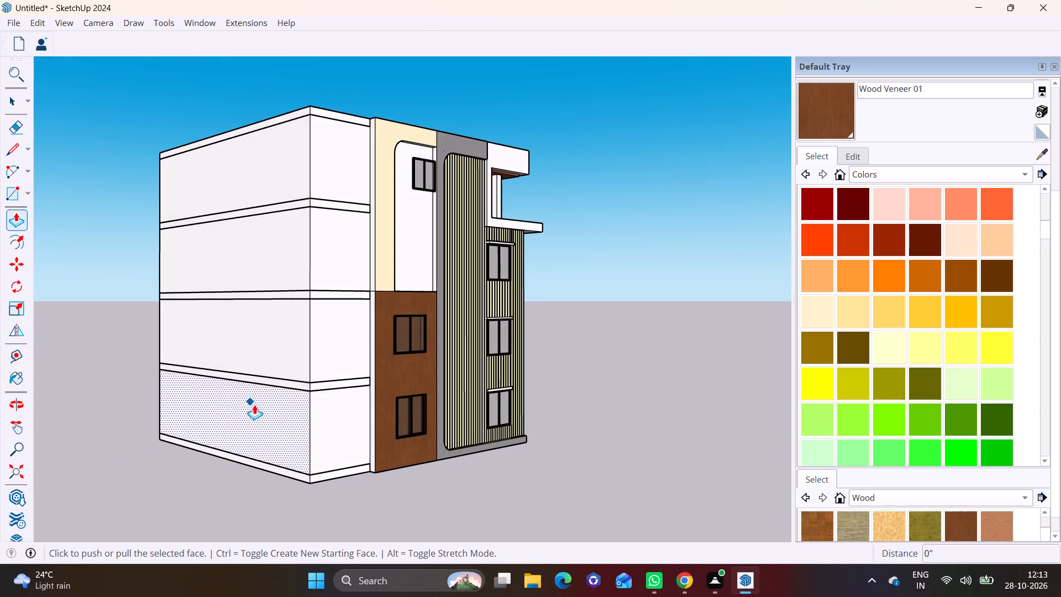
left_click(263, 406)
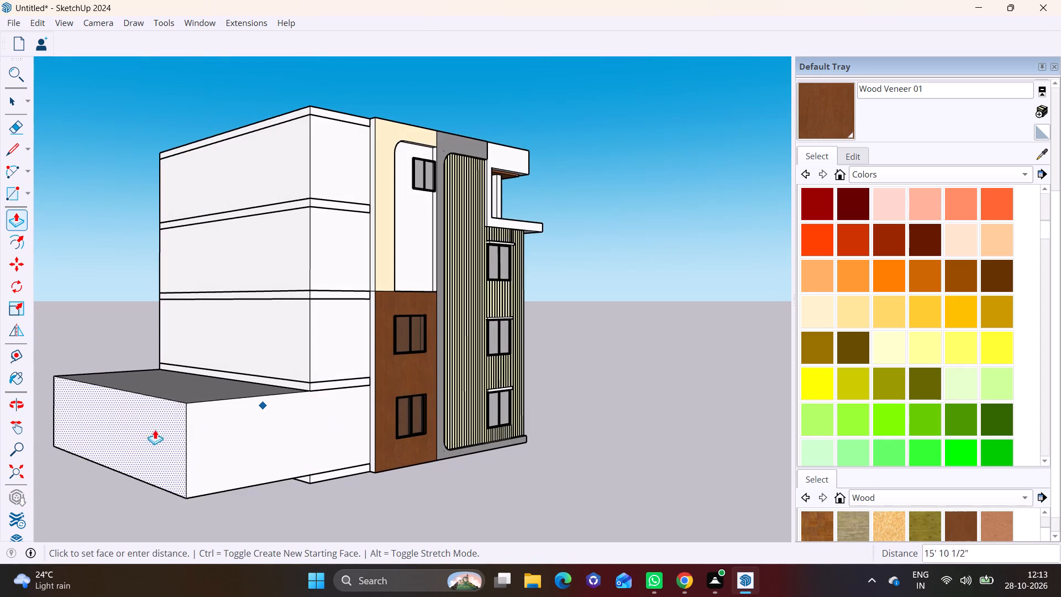
left_click(195, 416)
middle_click_drag(312, 429, 124, 413)
scroll(140, 396, "up", 3)
middle_click_drag(140, 396, 117, 426)
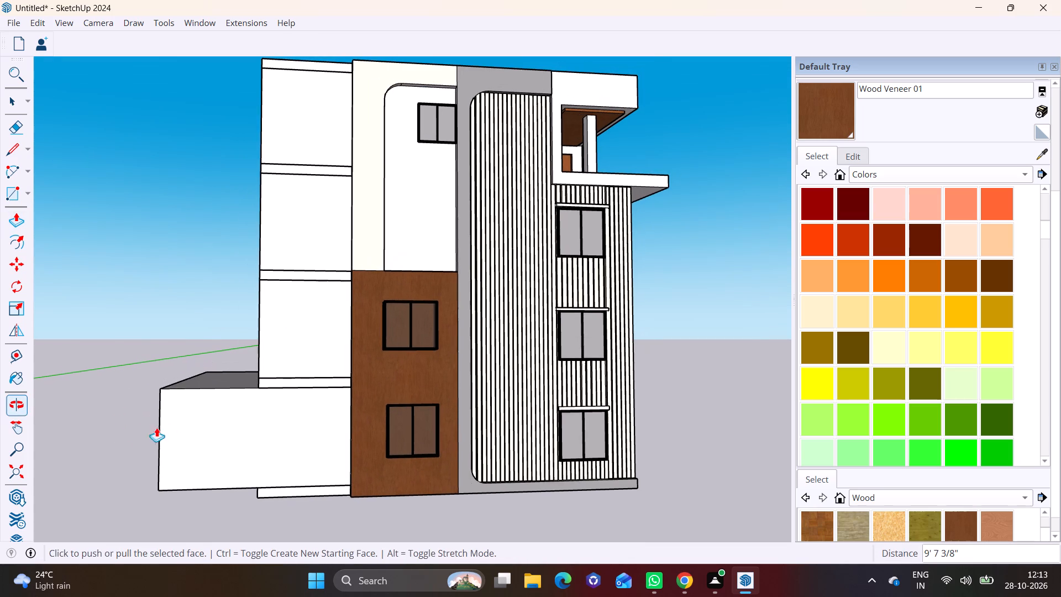
middle_click_drag(264, 427, 360, 422)
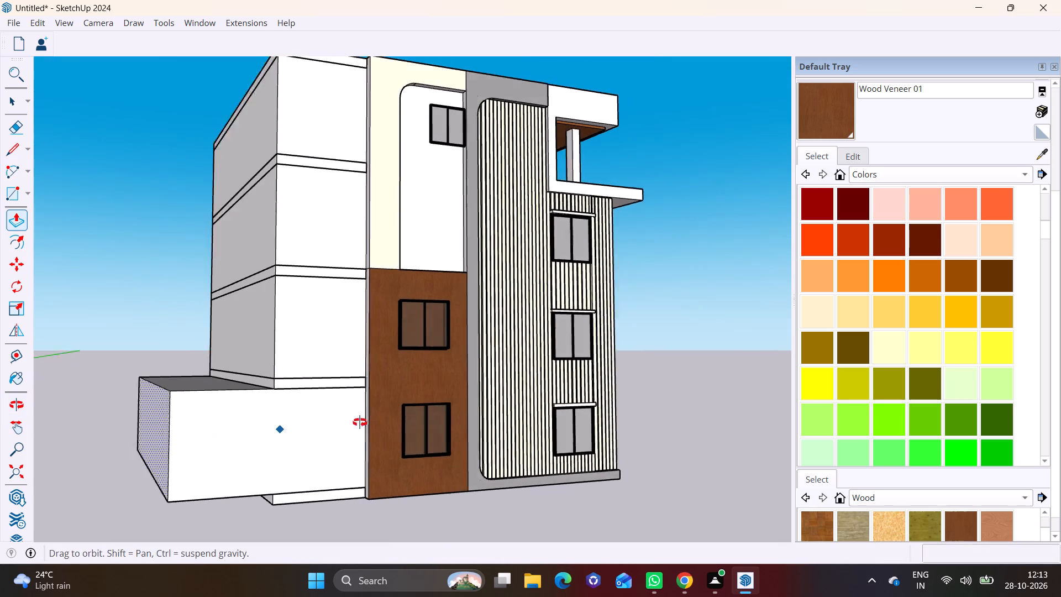
middle_click_drag(360, 422, 390, 423)
left_click(181, 444)
left_click(173, 443)
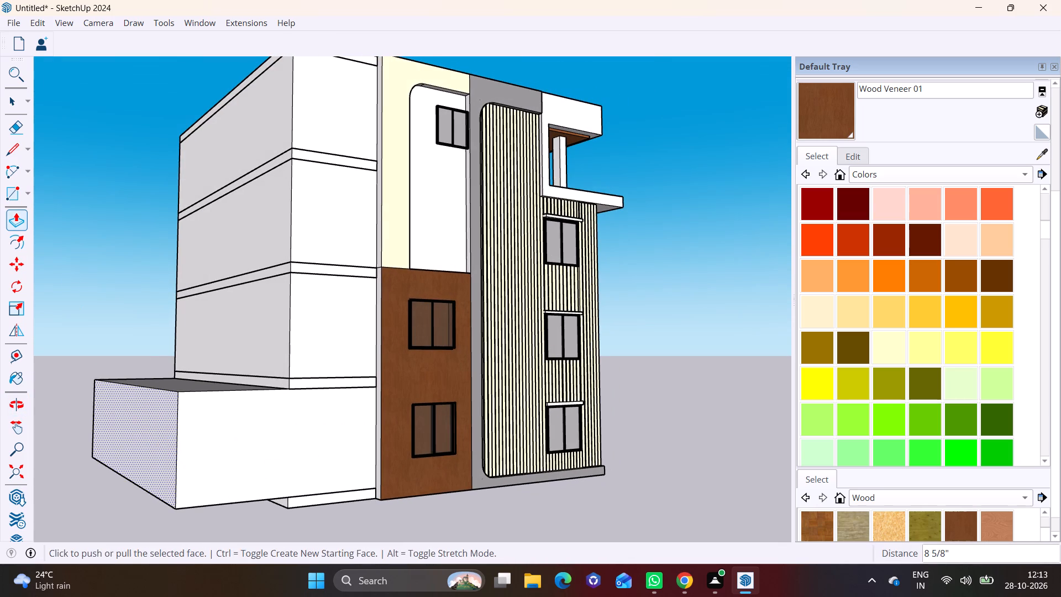
Inside its group, extrude the slab band above the ground floor outward until flush with the extended side wall.
left_click(12, 96)
triple_click(279, 381)
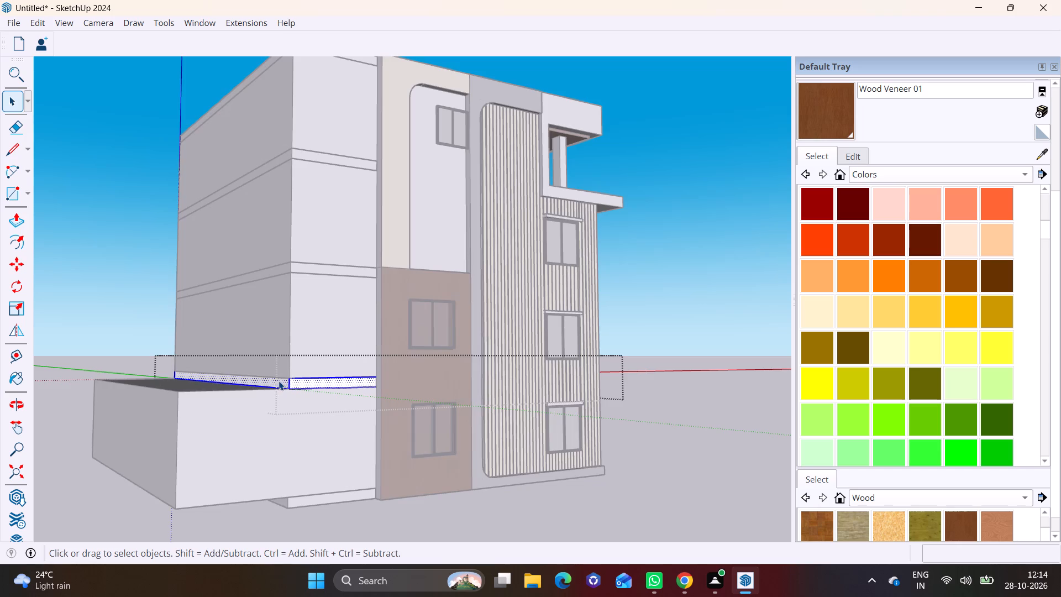
left_click(274, 380)
left_click(15, 223)
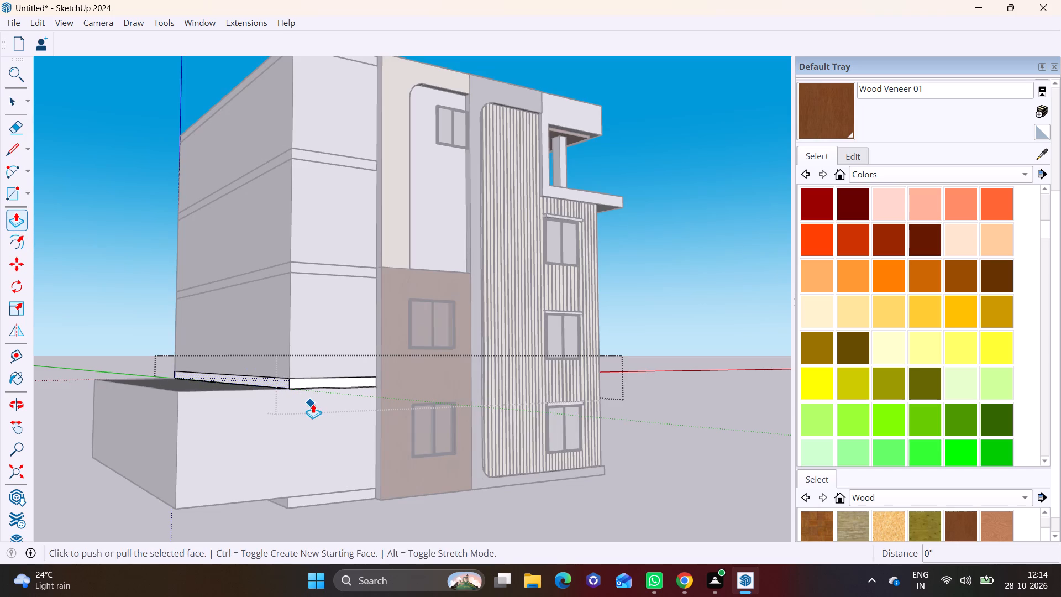
double_click(280, 381)
left_click(273, 382)
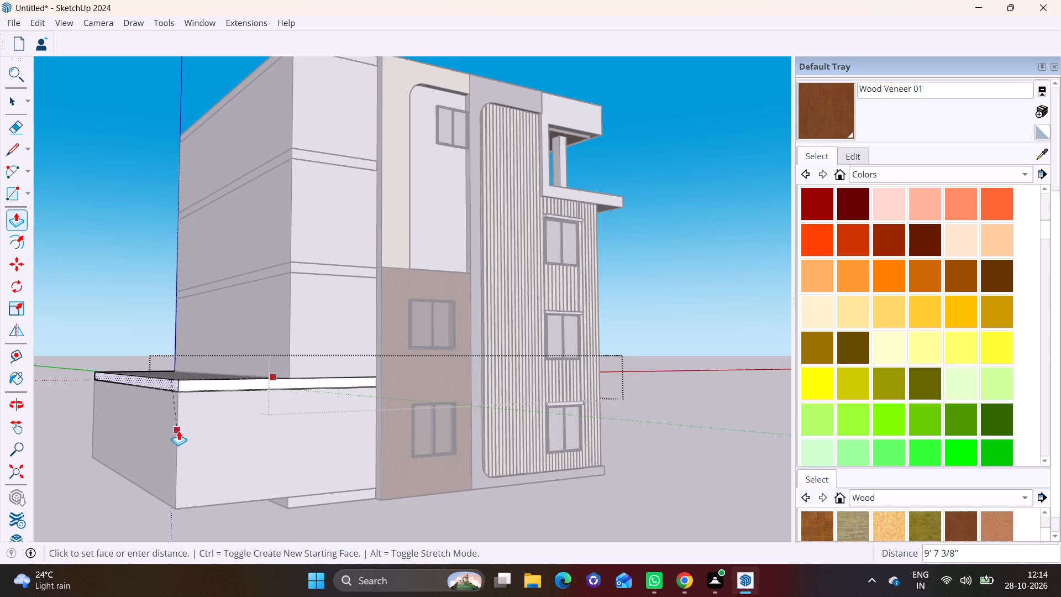
left_click(175, 432)
Inside its group, extrude the base slab band under the ground floor outward 10' 4", flush with the extended wall.
middle_click_drag(204, 433, 157, 261)
left_click(13, 96)
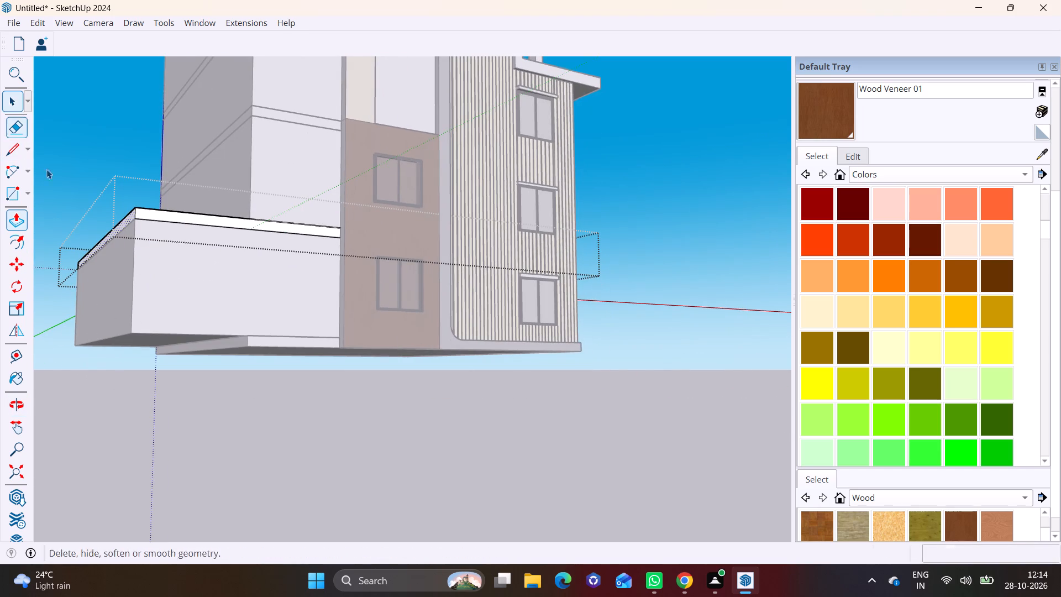
scroll(176, 278, "up", 3)
left_click(239, 359)
left_click(247, 369)
double_click(251, 363)
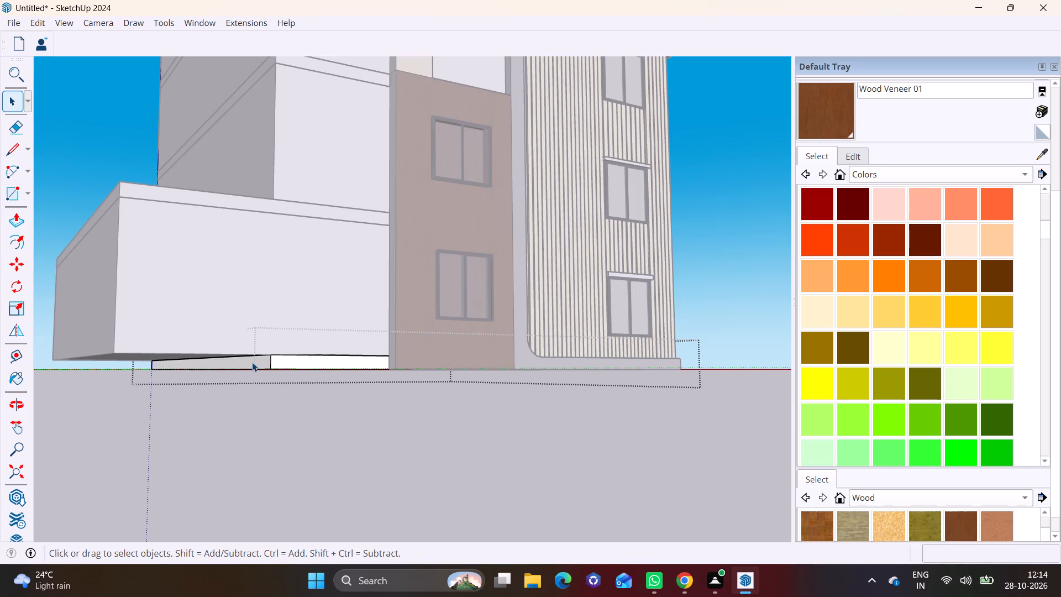
left_click(255, 362)
left_click(13, 218)
left_click(254, 363)
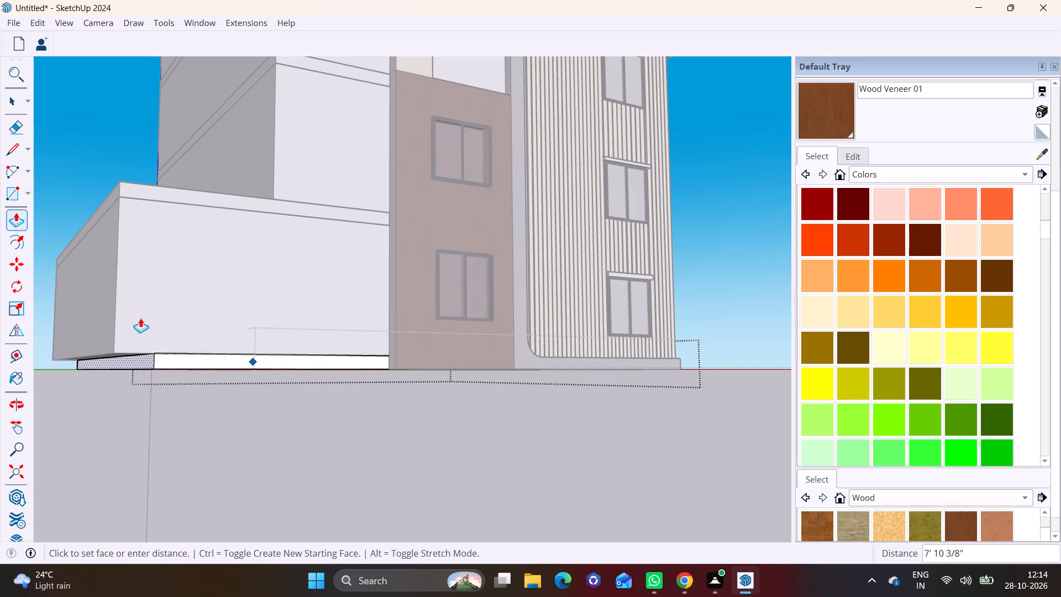
left_click(116, 284)
Leave the slab group and extrude the second-storey side wall outward by the same 10' 4".
scroll(166, 281, "down", 3)
middle_click_drag(236, 223, 259, 481)
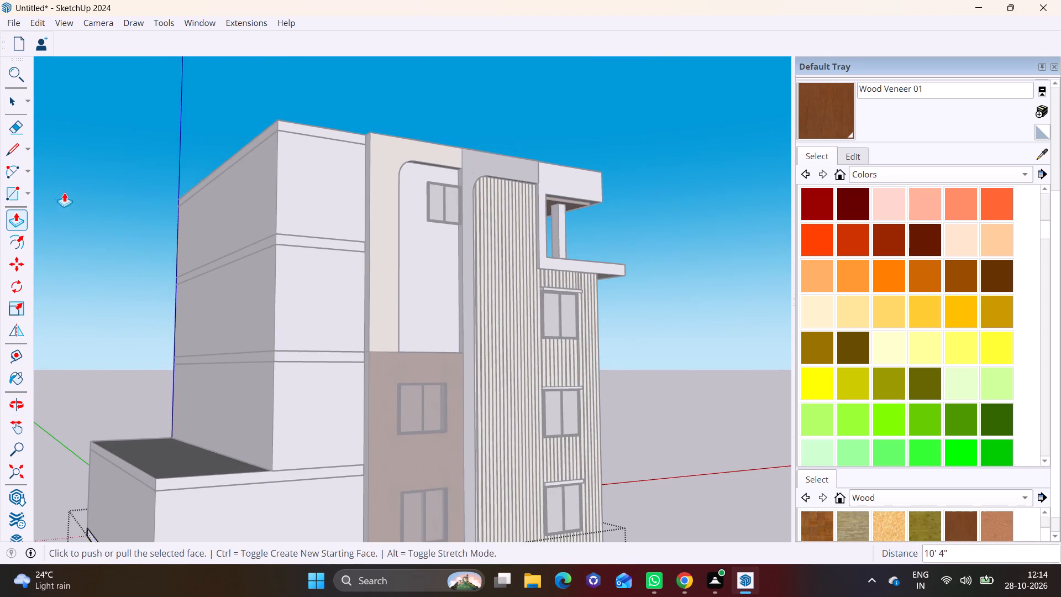
left_click(7, 90)
left_click(251, 392)
left_click(252, 405)
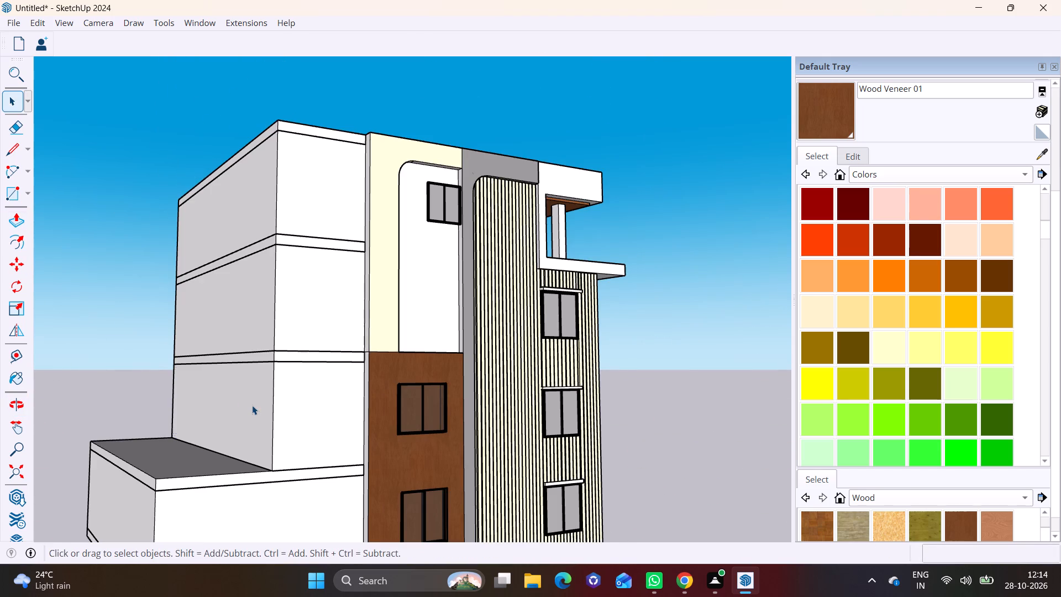
left_click(12, 213)
double_click(255, 421)
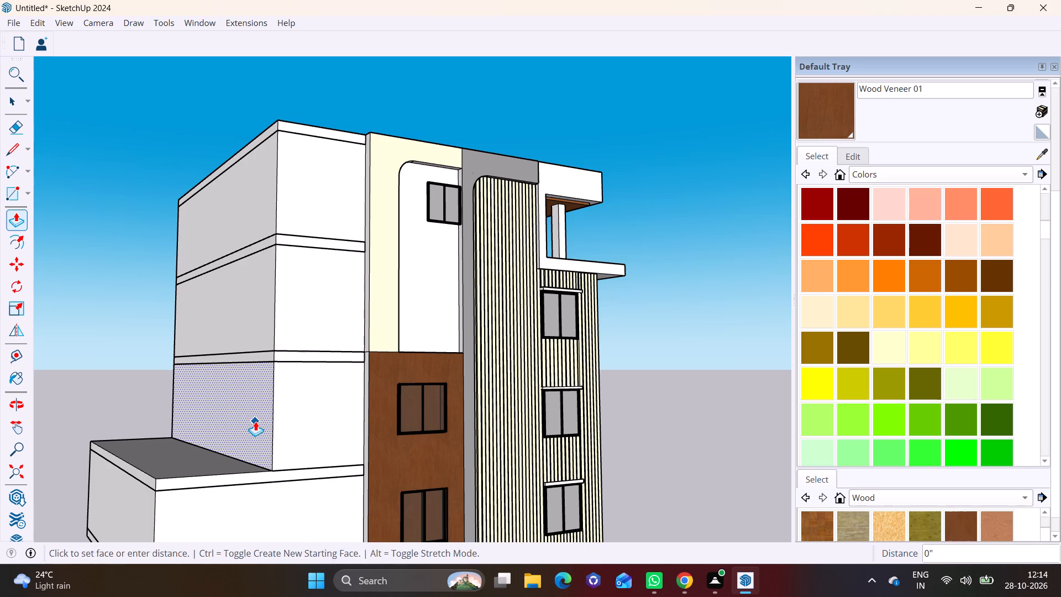
Inside its group, extrude the slab band above the second storey outward by the same distance, flush with the wall below.
middle_click_drag(236, 347, 216, 428)
scroll(217, 419, "up", 2)
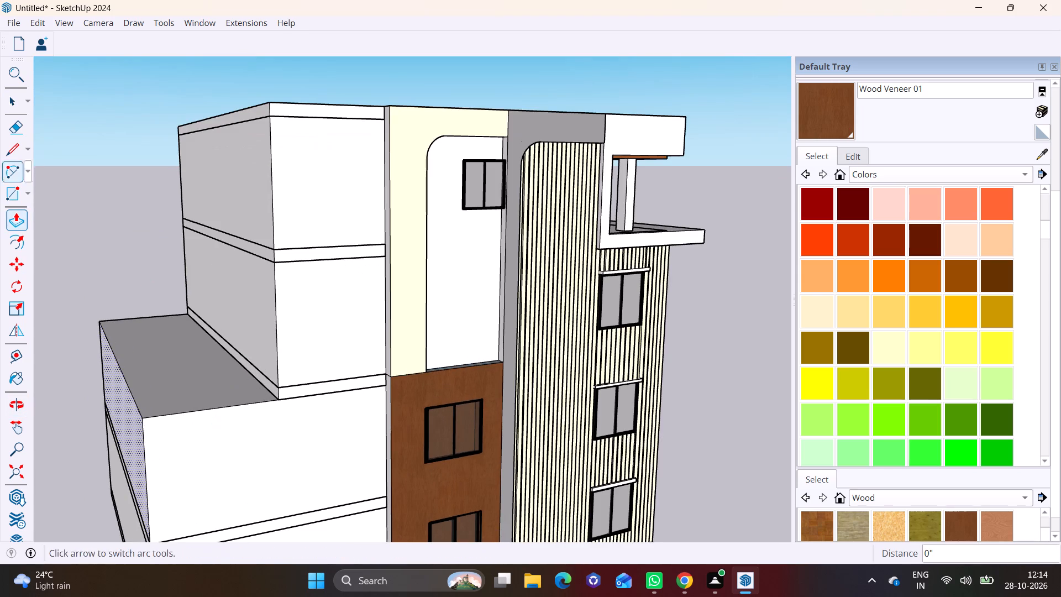
left_click(11, 113)
left_click(9, 104)
left_click(273, 388)
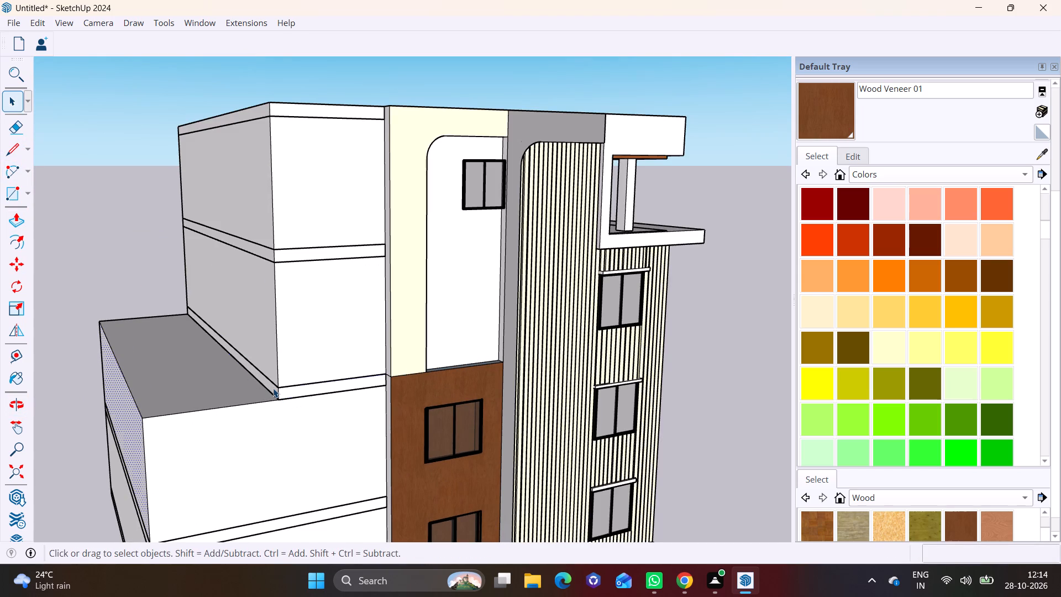
scroll(265, 366, "up", 3)
left_click(261, 395)
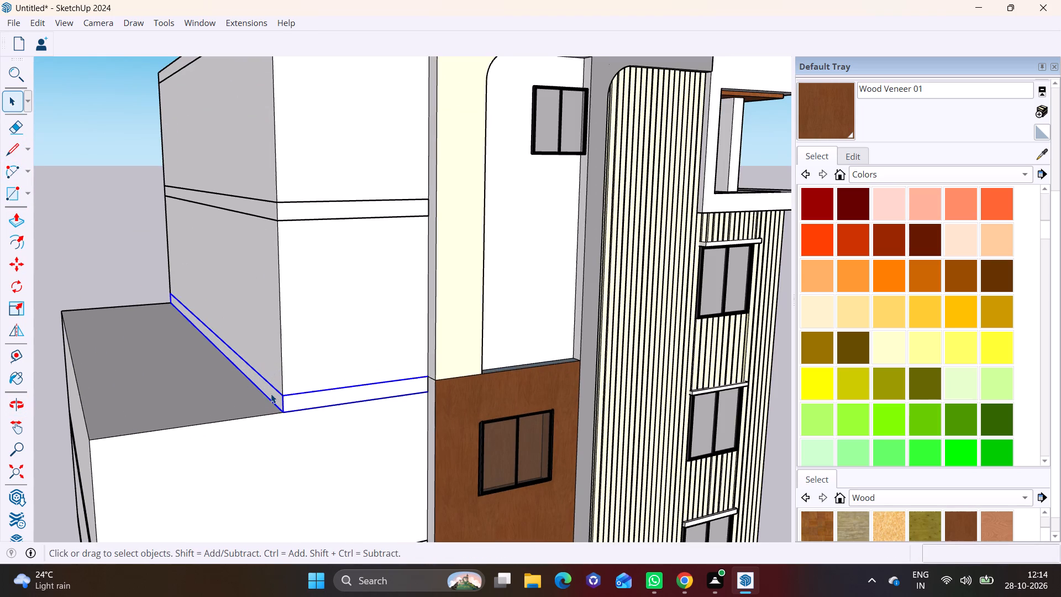
triple_click(271, 394)
double_click(271, 394)
left_click(274, 400)
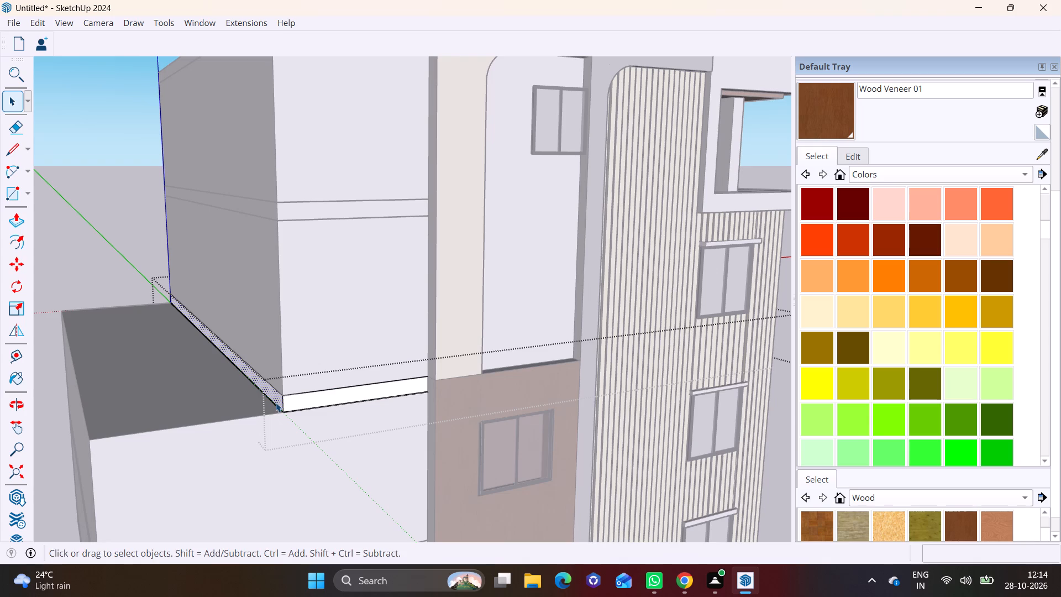
left_click(14, 220)
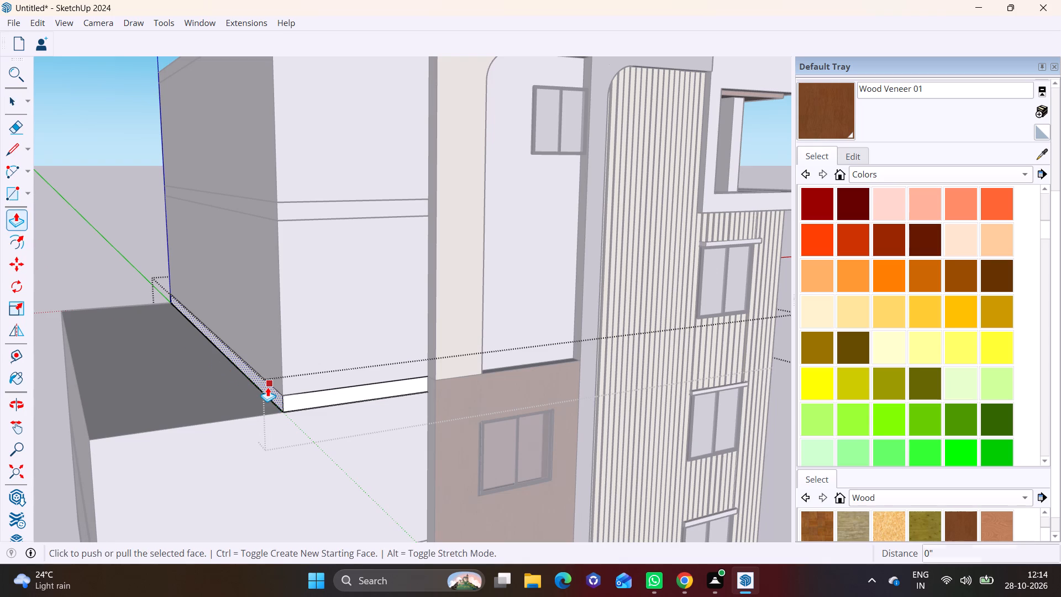
double_click(267, 387)
Leave the slab group and extrude the third-storey side wall outward by the same distance as the storeys below.
left_click(15, 94)
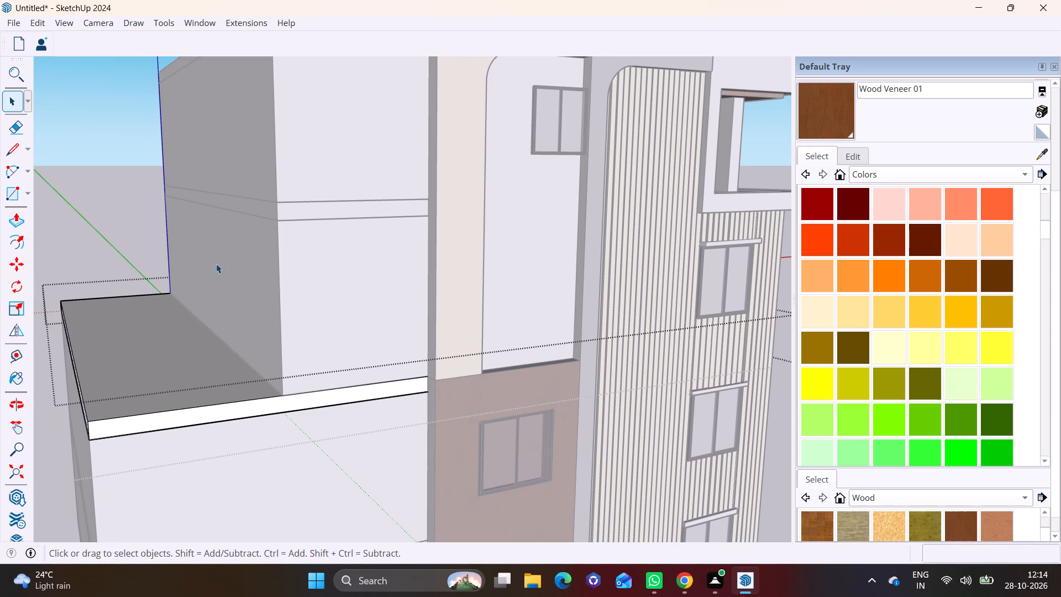
left_click(222, 264)
left_click(196, 249)
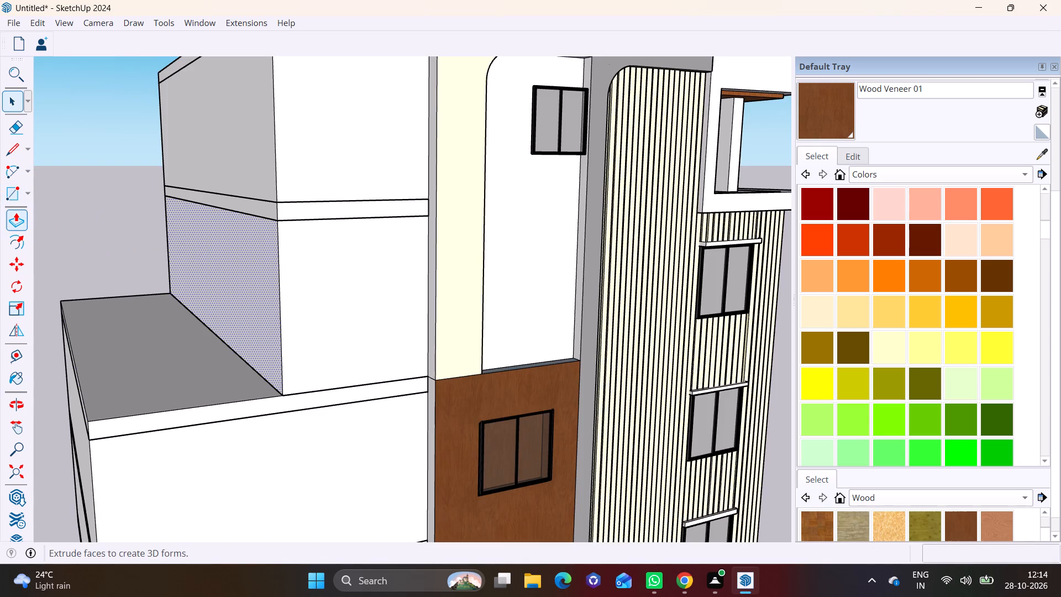
left_click(13, 218)
double_click(258, 288)
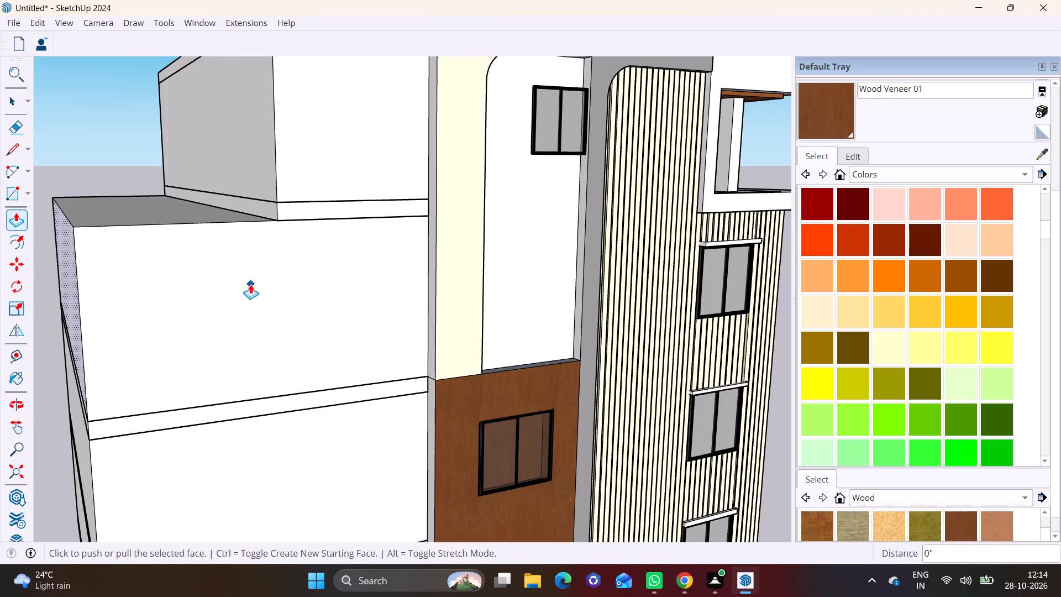
Inside its group, extrude the slab band above the third storey outward by the same distance, flush with the wall below.
middle_click_drag(253, 297, 311, 472)
left_click(8, 102)
scroll(287, 347, "up", 2)
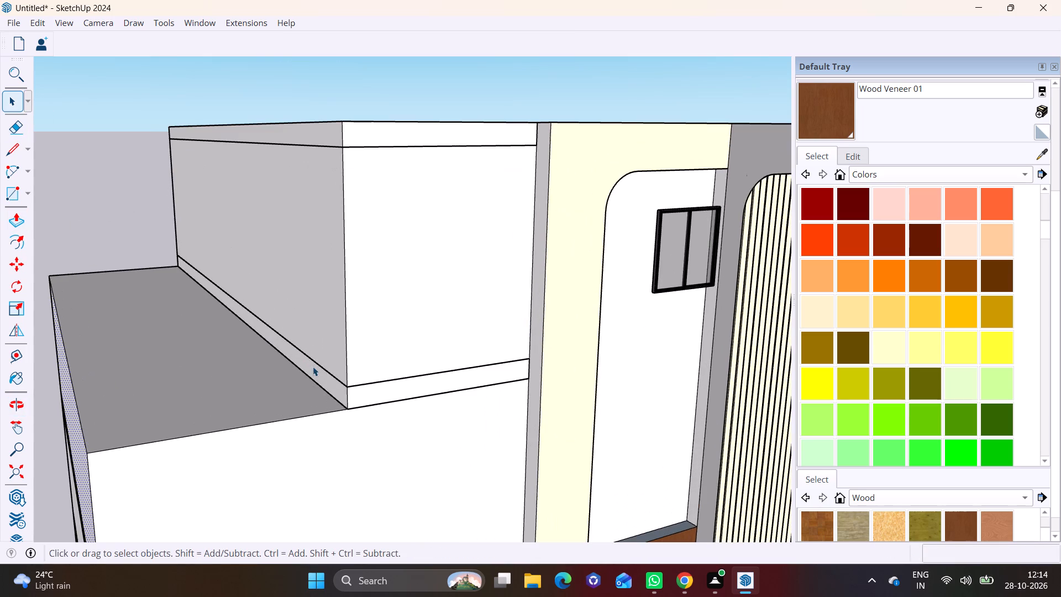
triple_click(313, 366)
left_click(326, 380)
left_click(17, 221)
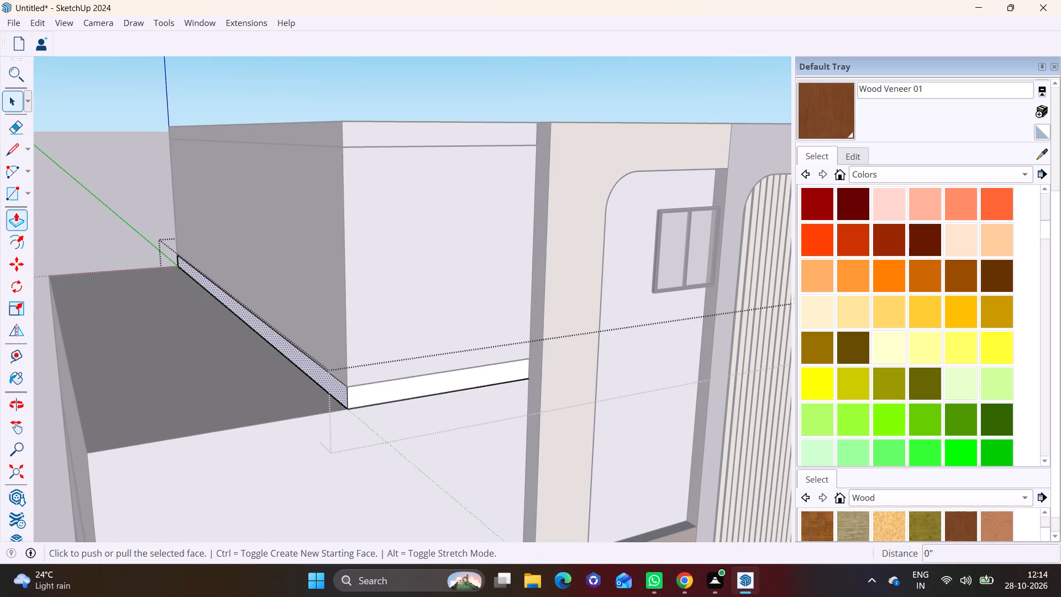
double_click(313, 370)
Leave the slab group and extrude the top-storey side wall outward by the same distance as the storeys below.
middle_click_drag(285, 335, 308, 436, "shift")
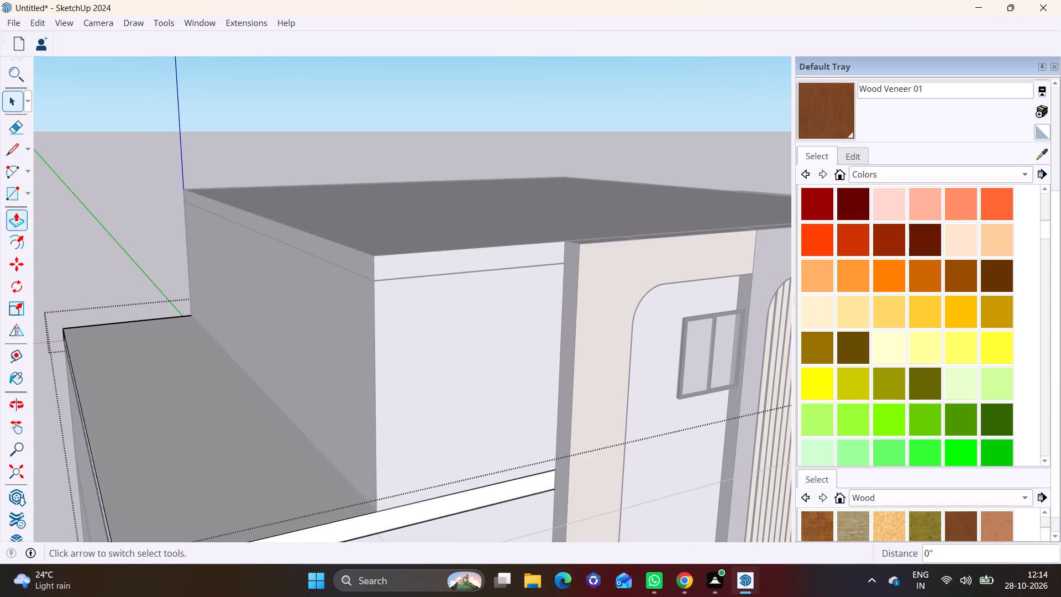
left_click(17, 102)
left_click(335, 295)
left_click(360, 333)
left_click(153, 223)
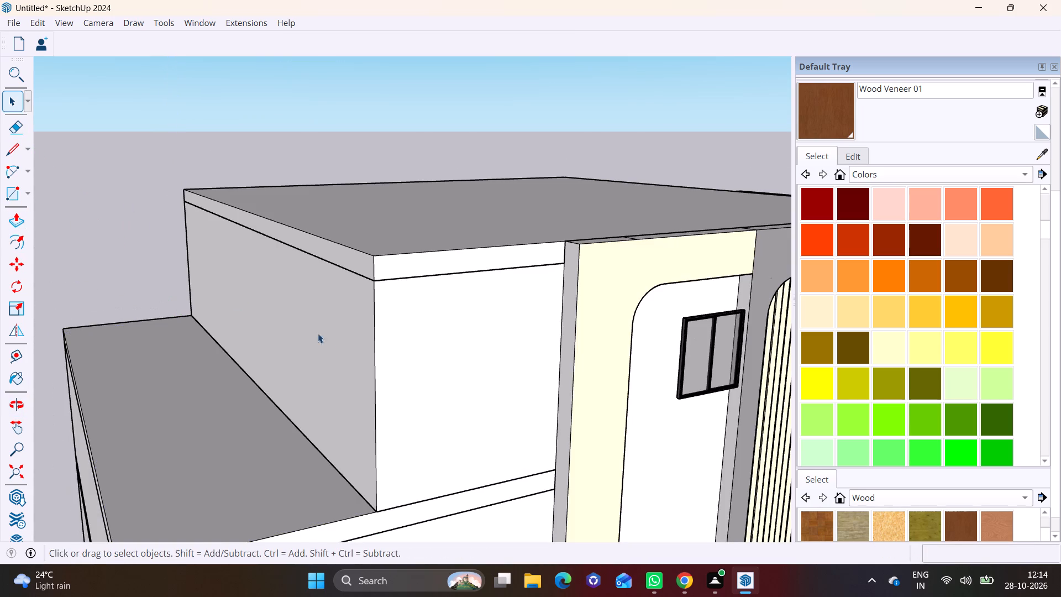
left_click(330, 336)
left_click_drag(7, 212, 18, 218)
double_click(295, 339)
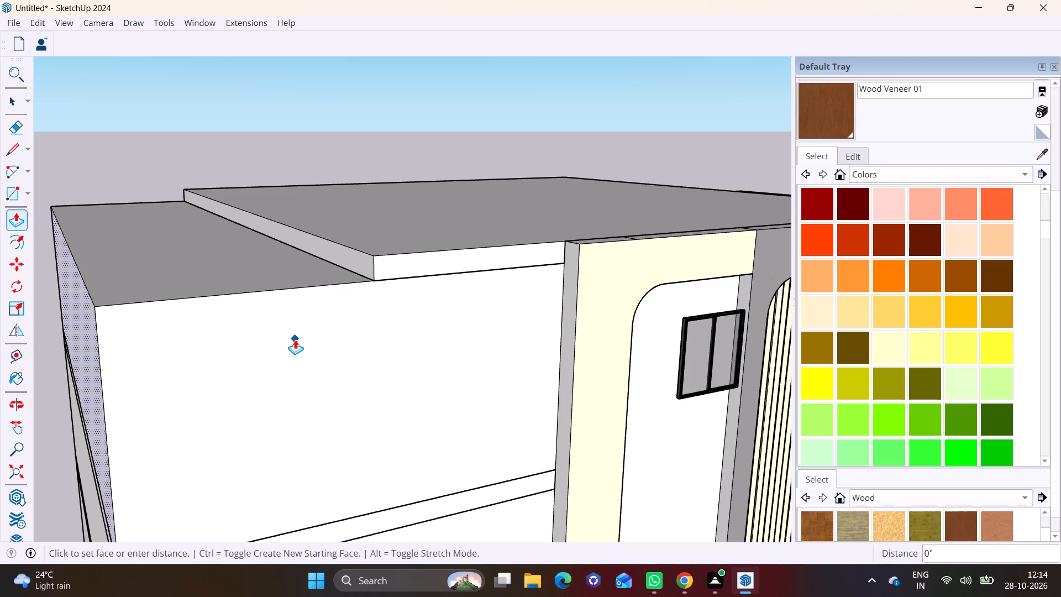
Inside its group, extrude the side edge of the roof slab outward by the same distance, flush with the top-storey wall.
left_click(17, 96)
left_click(347, 256)
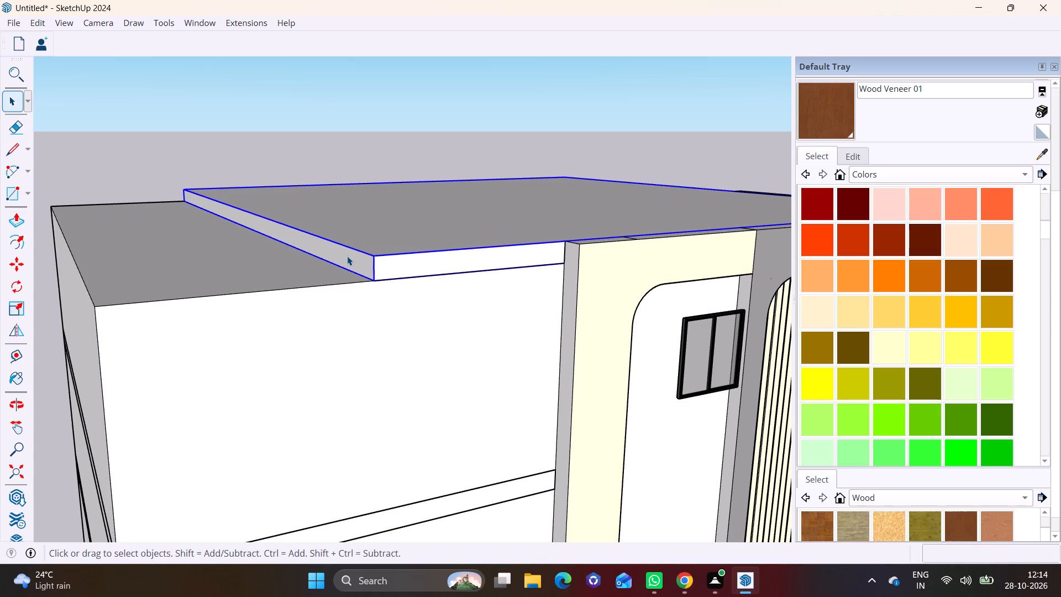
triple_click(339, 255)
left_click(348, 262)
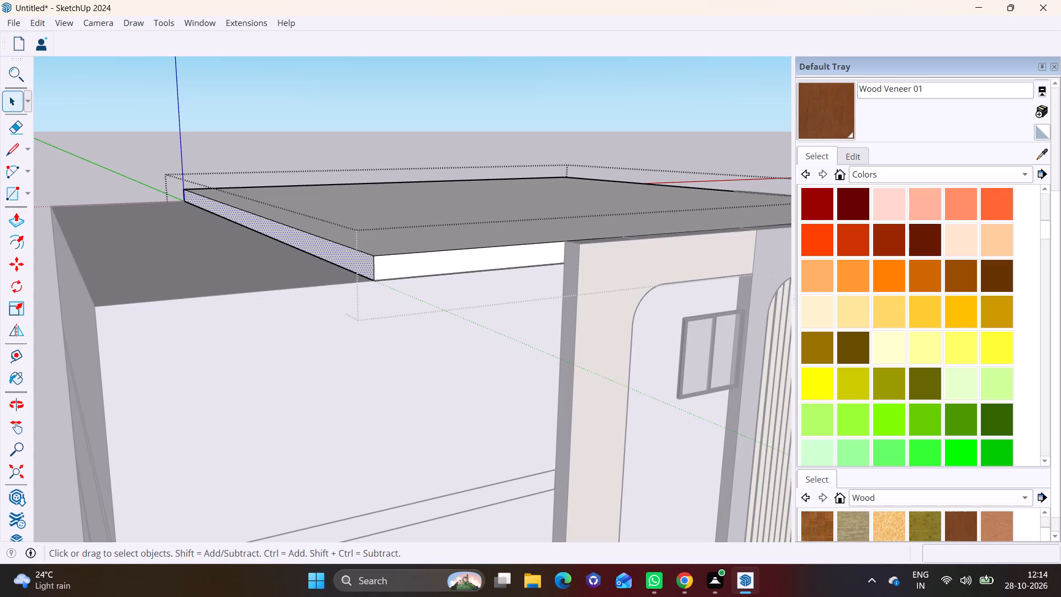
left_click(15, 219)
double_click(349, 264)
scroll(309, 288, "down", 7)
middle_click_drag(330, 359, 305, 162)
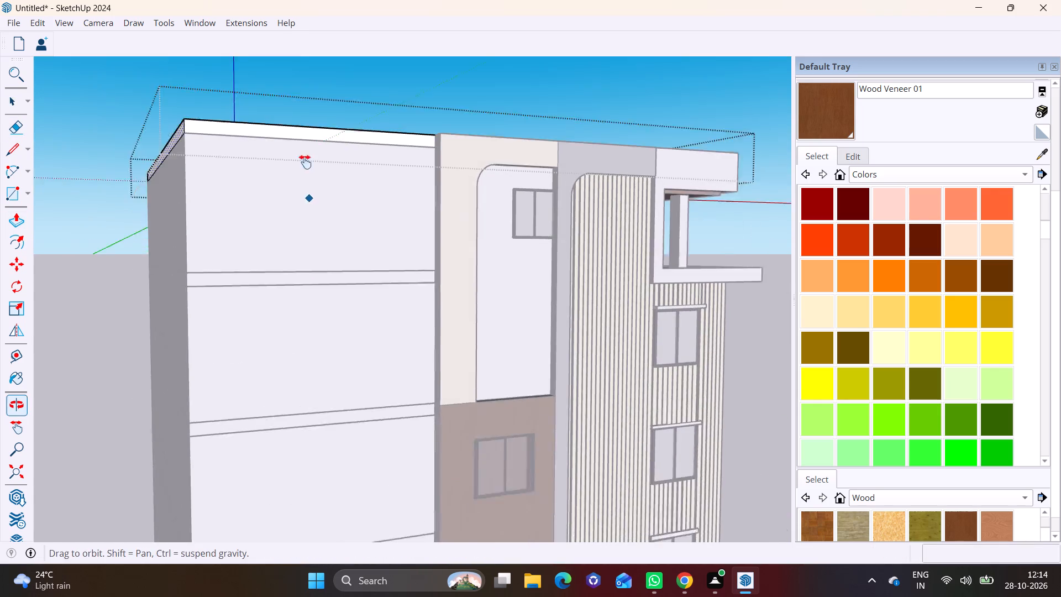
middle_click_drag(305, 162, 312, 125)
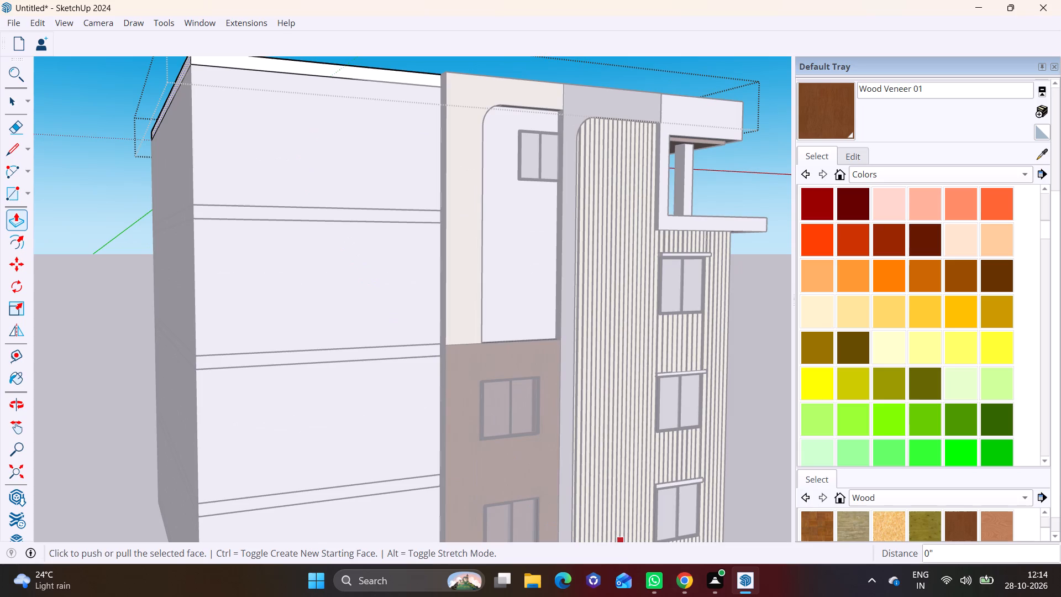
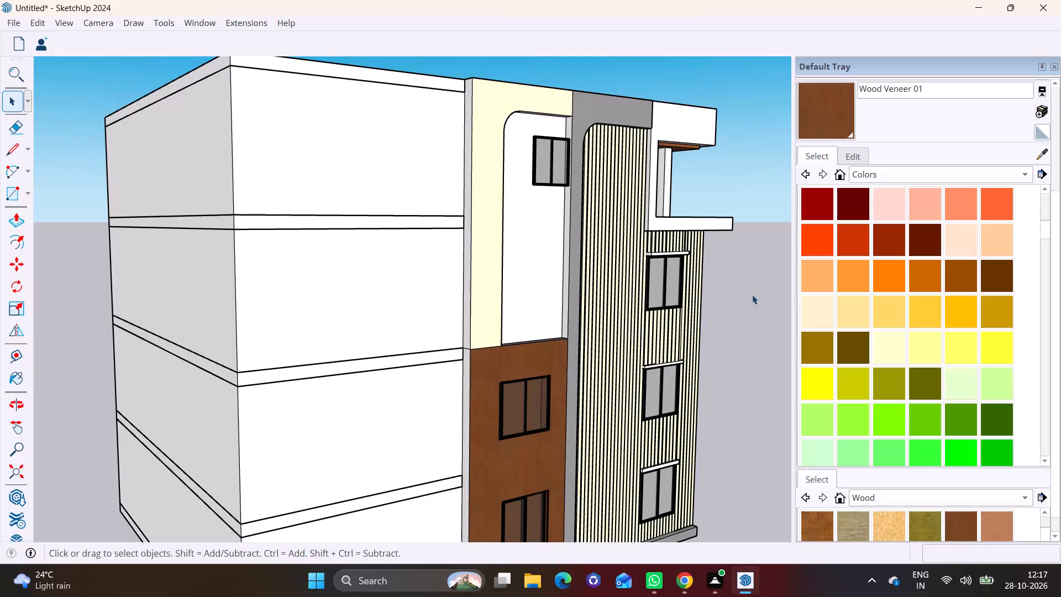
Draw a rectangle about 2' 4" wide and 10' high at the outer corner of the top-storey front wall, between the slabs.
scroll(339, 376, "up", 2)
scroll(339, 376, "down", 2)
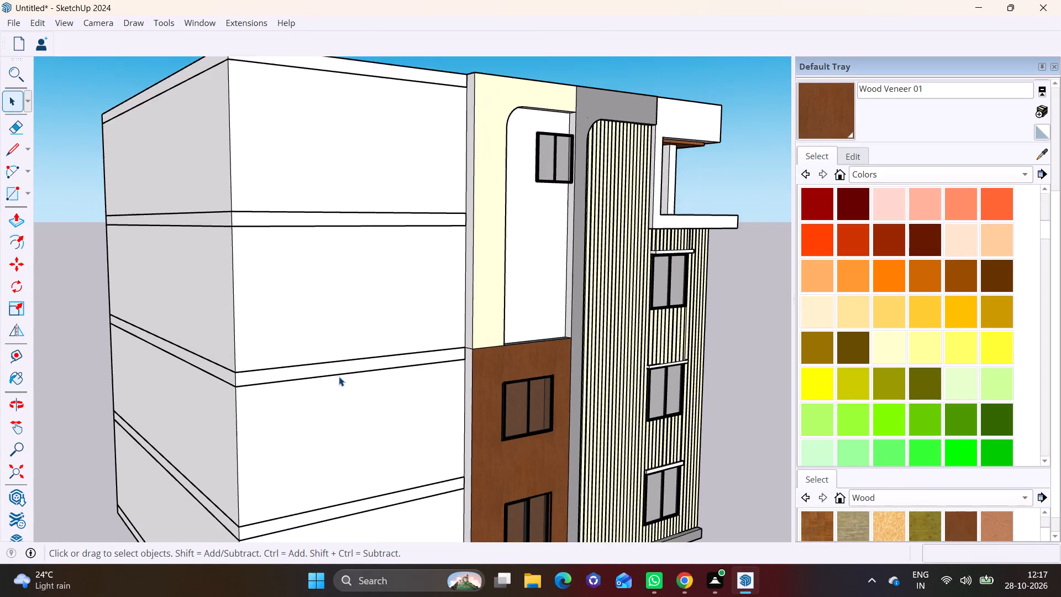
scroll(337, 378, "down", 1)
middle_click_drag(304, 379, 273, 321)
middle_click_drag(197, 268, 155, 330)
scroll(133, 313, "down", 4)
middle_click_drag(146, 321, 149, 303, "shift")
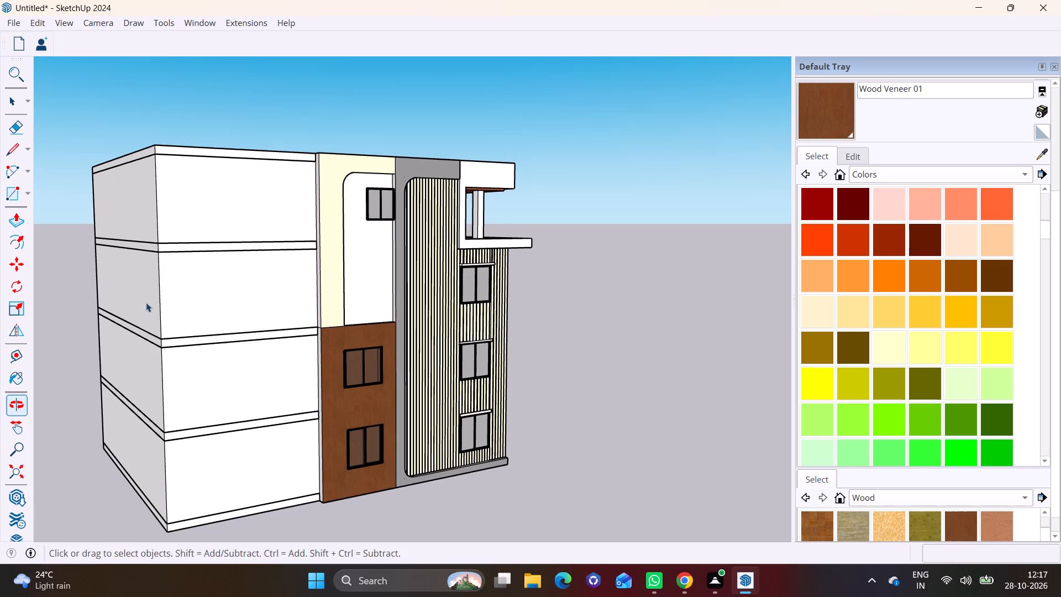
left_click(29, 193)
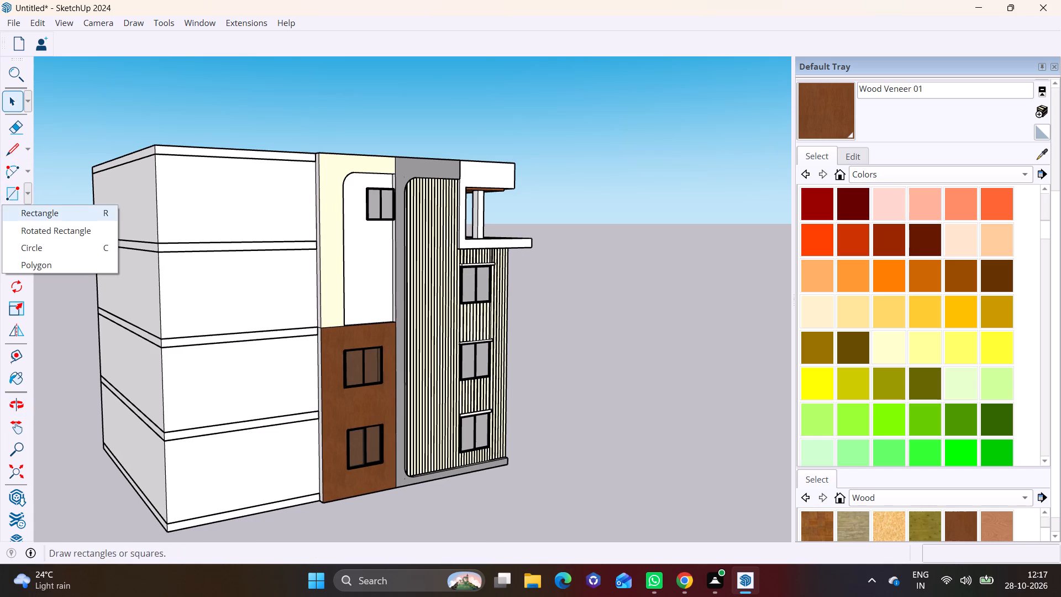
left_click(38, 208)
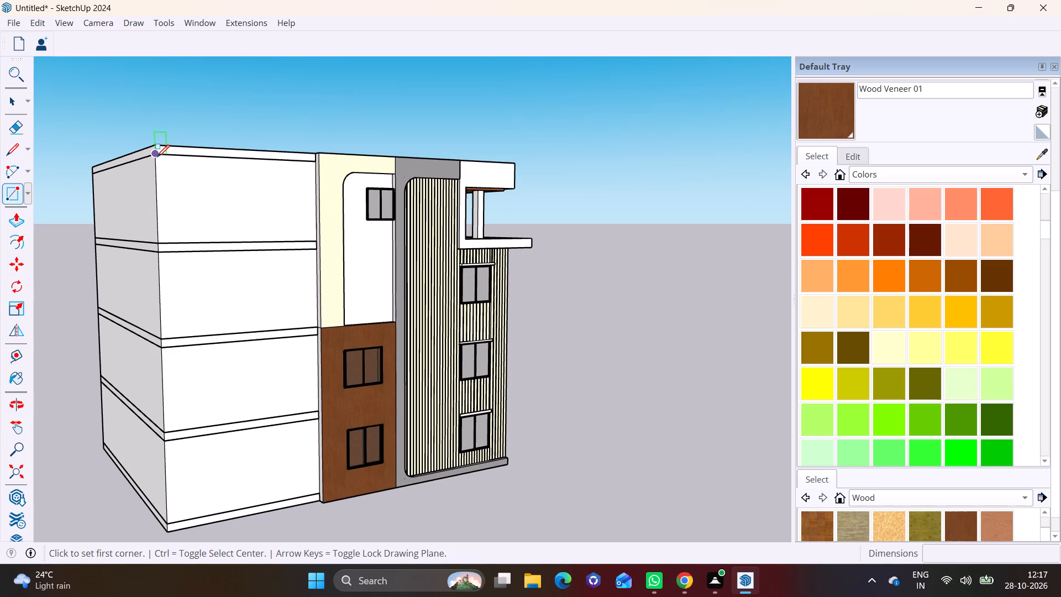
left_click(157, 157)
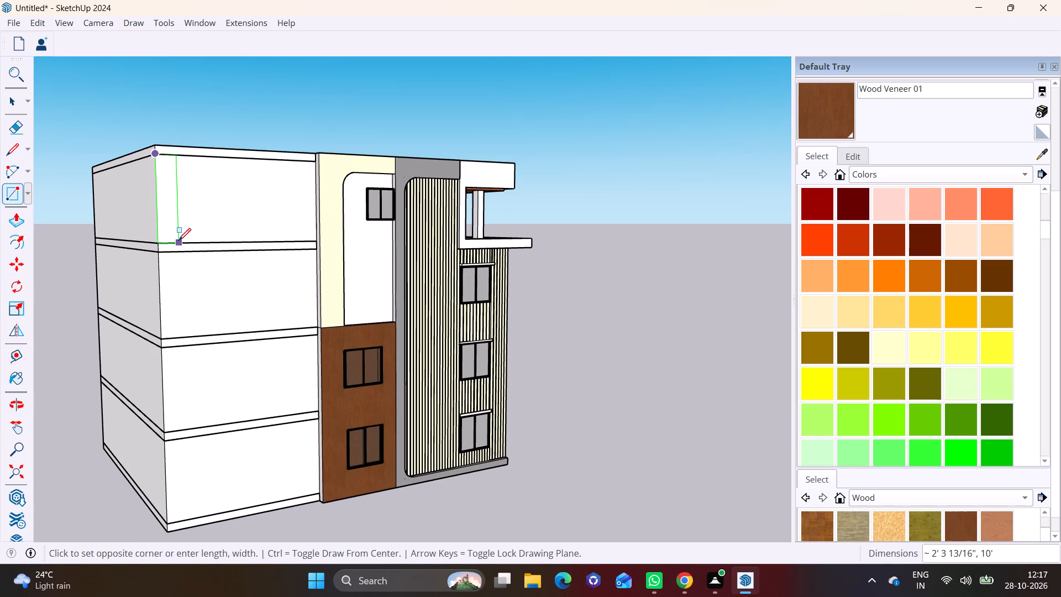
left_click(178, 240)
key("space")
Extrude the corner rectangle about 1' 1" out from the front wall to form a column.
middle_click_drag(190, 242, 113, 265)
scroll(123, 258, "up", 3)
left_click(150, 217)
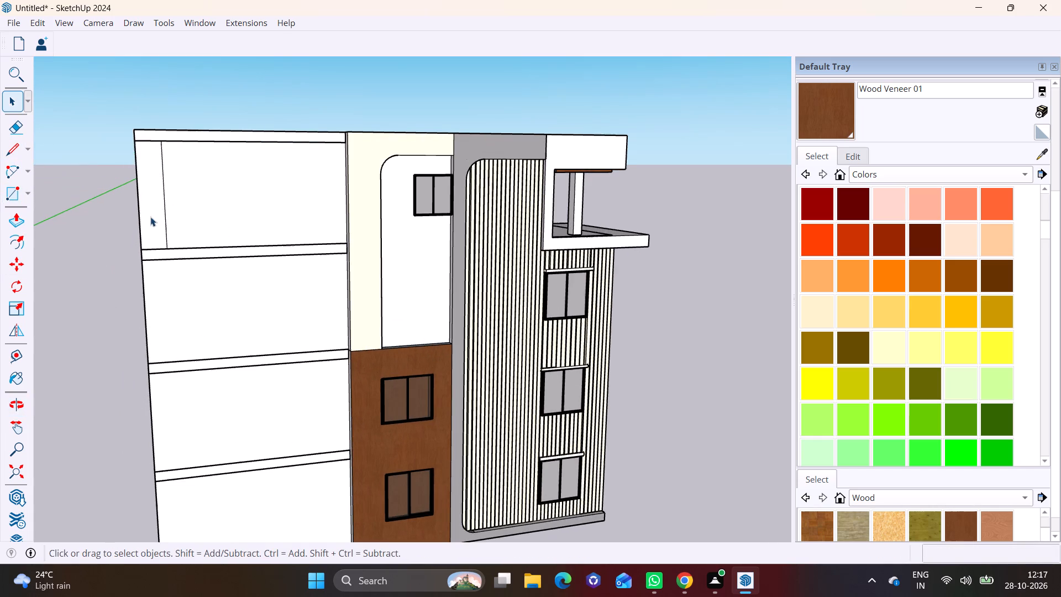
middle_click_drag(159, 229, 0, 240)
left_click(9, 211)
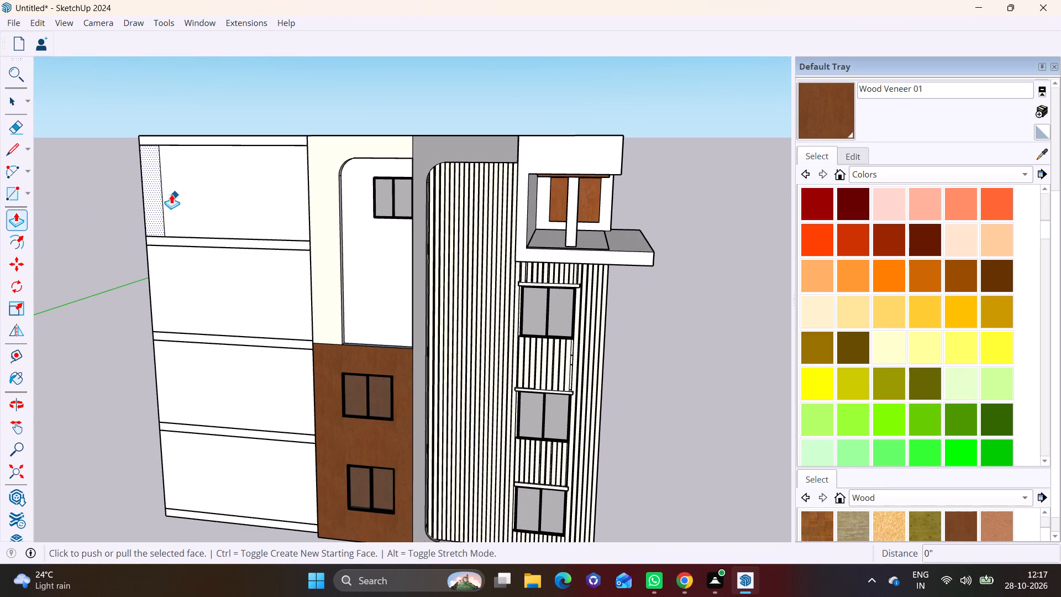
left_click(156, 192)
left_click(152, 191)
Extend the column's underside down past the slab band below it and along the third-storey wall.
scroll(146, 257, "up", 1)
middle_click_drag(146, 257, 139, 256)
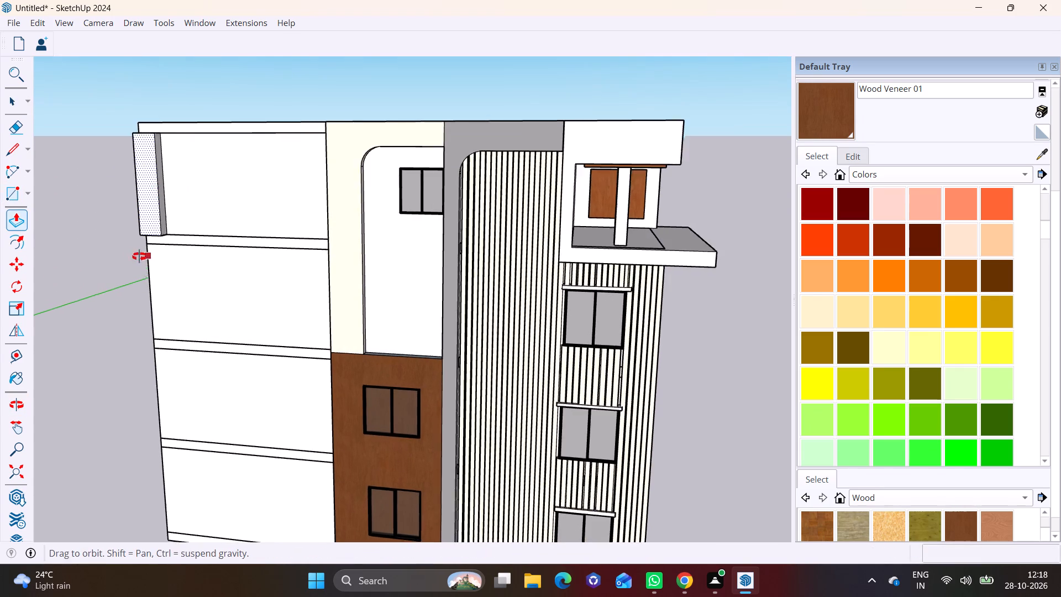
middle_click_drag(139, 256, 172, 149)
scroll(159, 221, "up", 5)
middle_click_drag(145, 219, 219, 108)
scroll(179, 199, "up", 2)
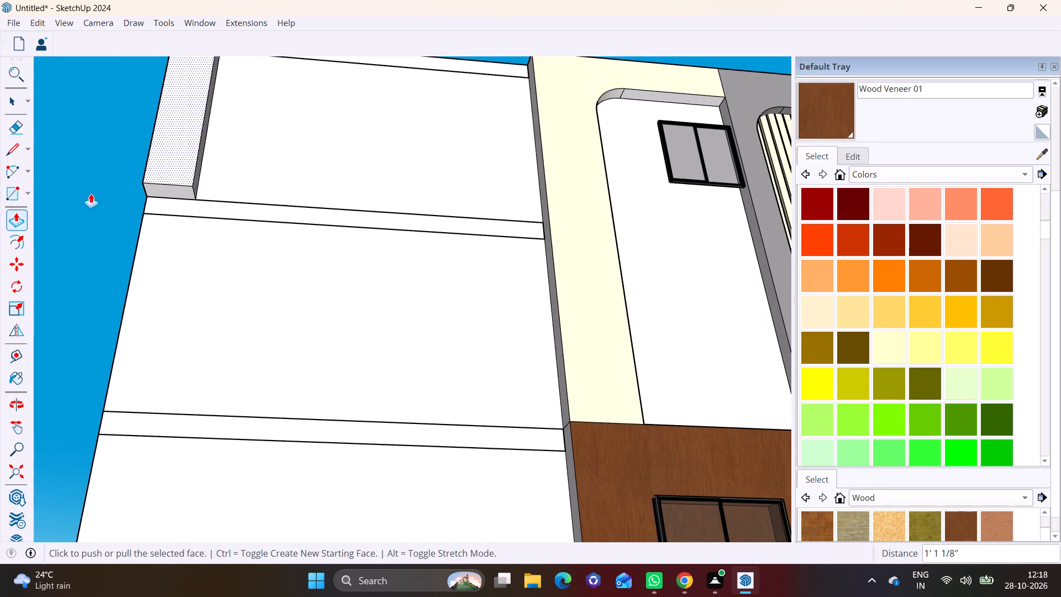
left_click(7, 102)
left_click(151, 188)
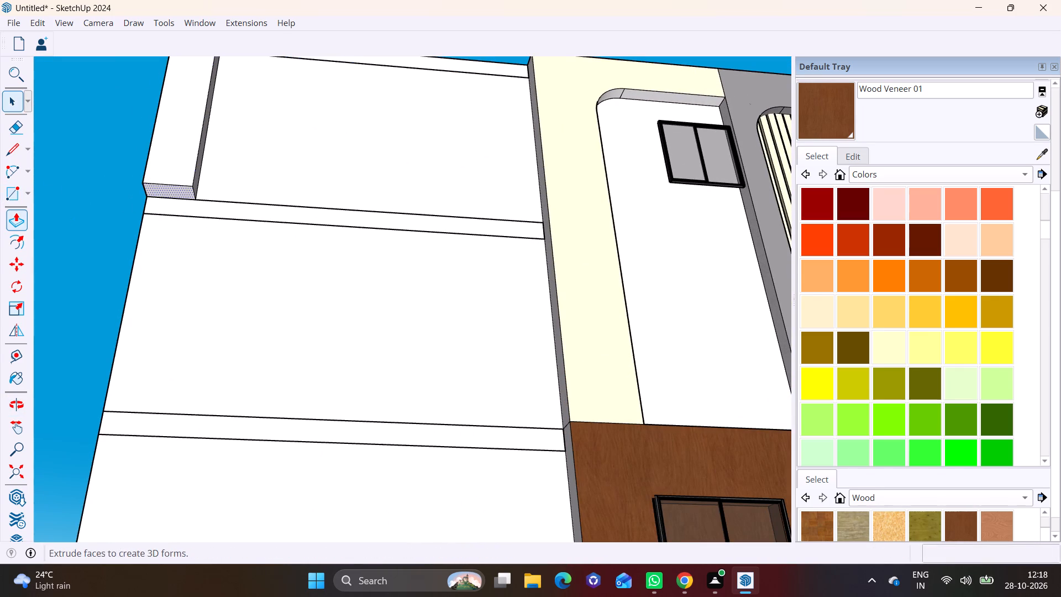
left_click(18, 221)
left_click(167, 187)
left_click_drag(176, 203, 182, 278)
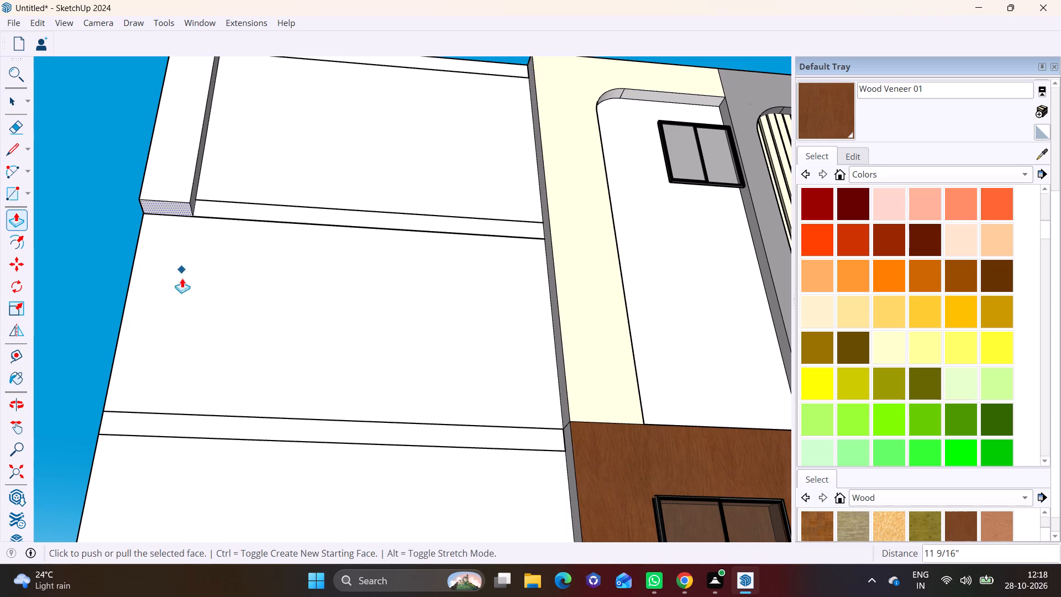
left_click_drag(182, 278, 180, 318)
left_click(166, 211)
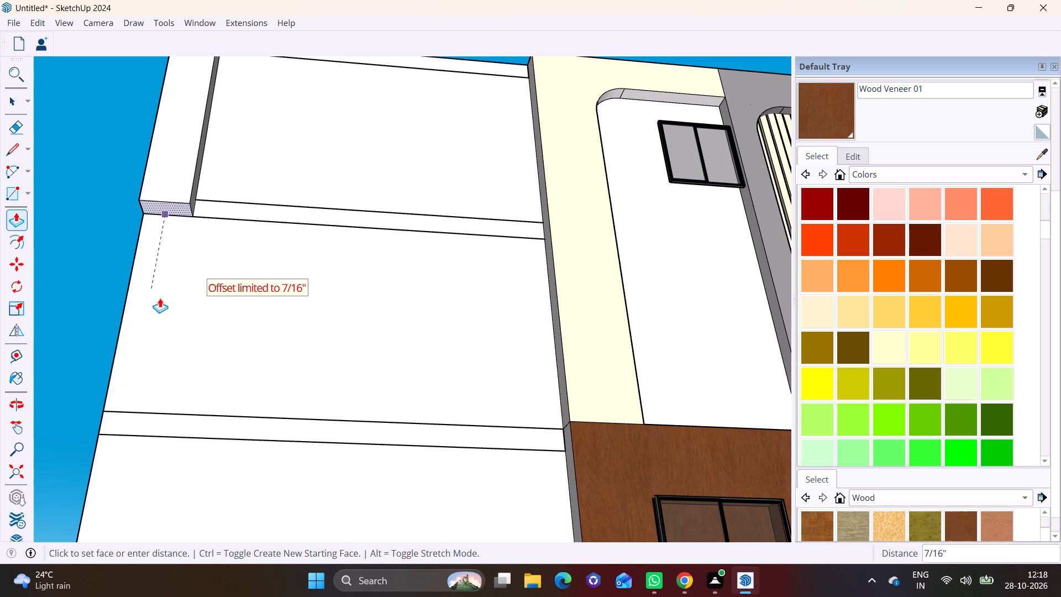
key("space")
left_click(168, 205)
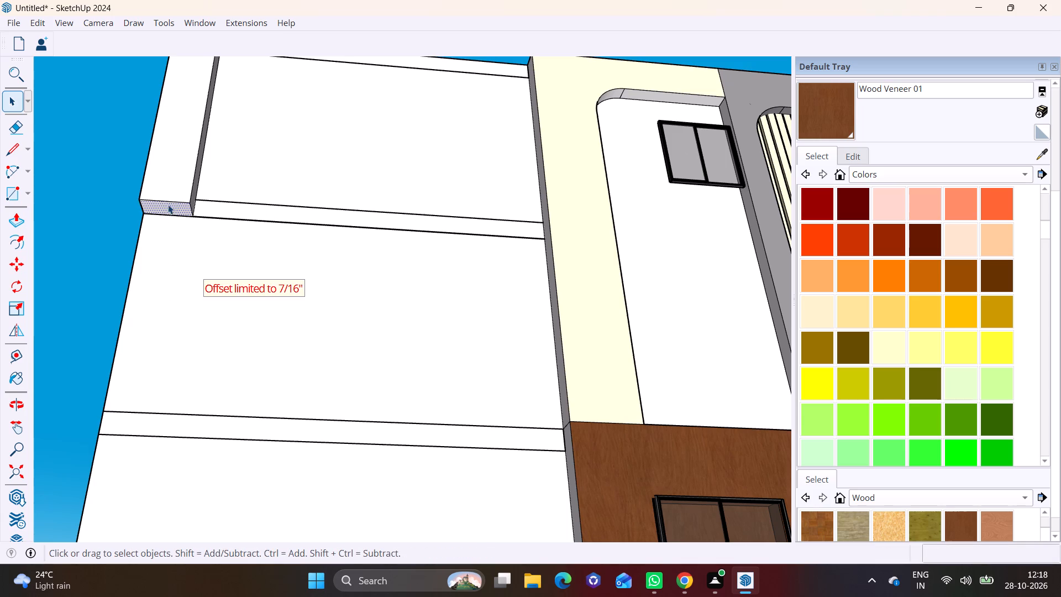
left_click_drag(9, 218, 14, 218)
left_click(160, 208)
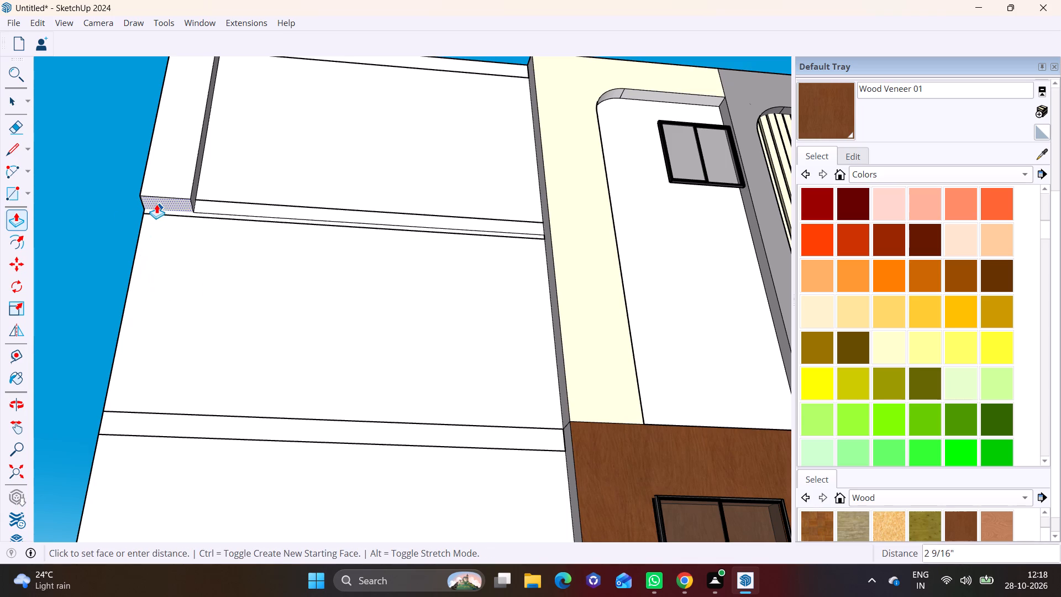
left_click_drag(159, 211, 161, 333)
left_click_drag(170, 205, 176, 318)
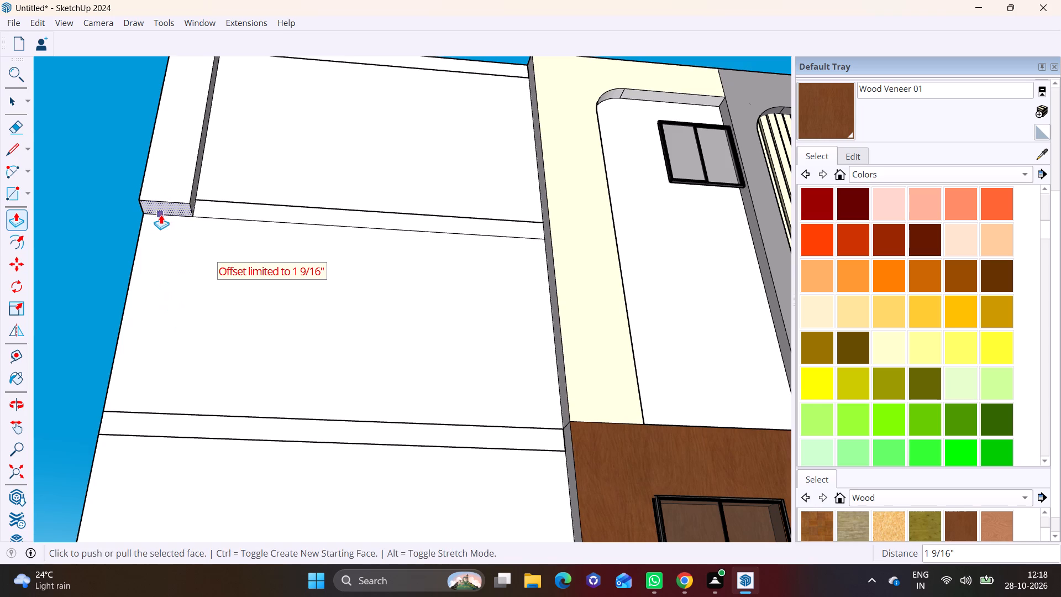
left_click_drag(161, 211, 153, 343)
Continue extending the column's underside down the remaining storeys to the base of the building.
scroll(153, 348, "down", 6)
middle_click_drag(153, 363, 168, 263, "shift")
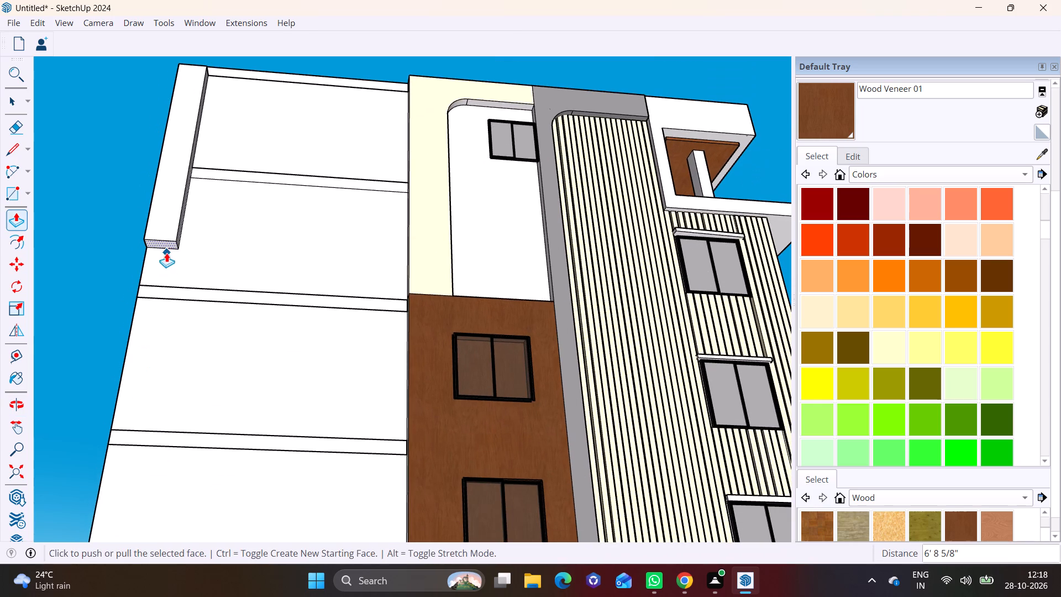
left_click_drag(166, 247, 150, 446)
middle_click_drag(170, 395, 191, 280, "shift")
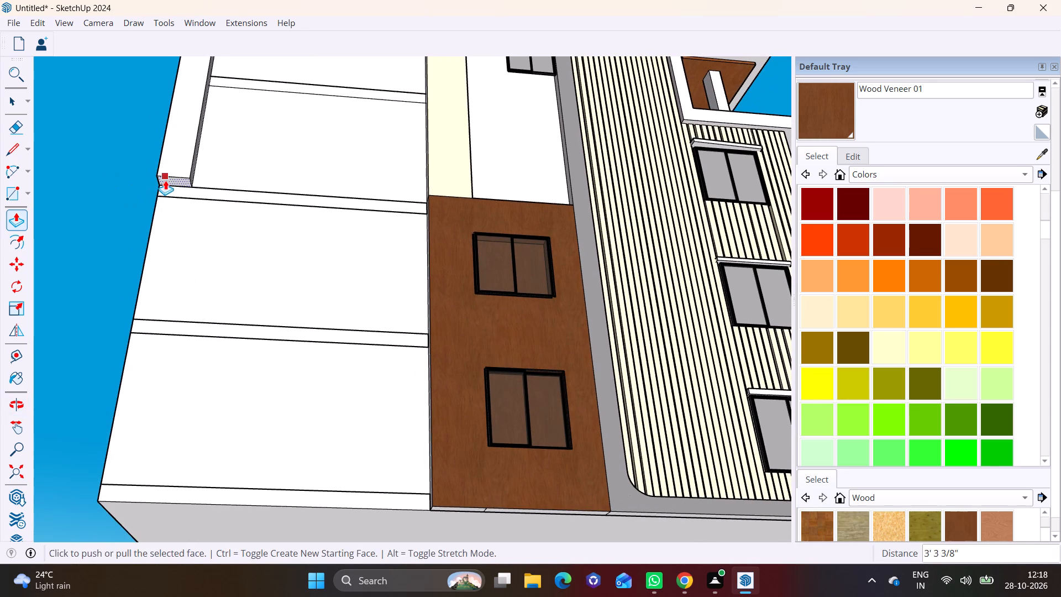
left_click_drag(165, 180, 143, 501)
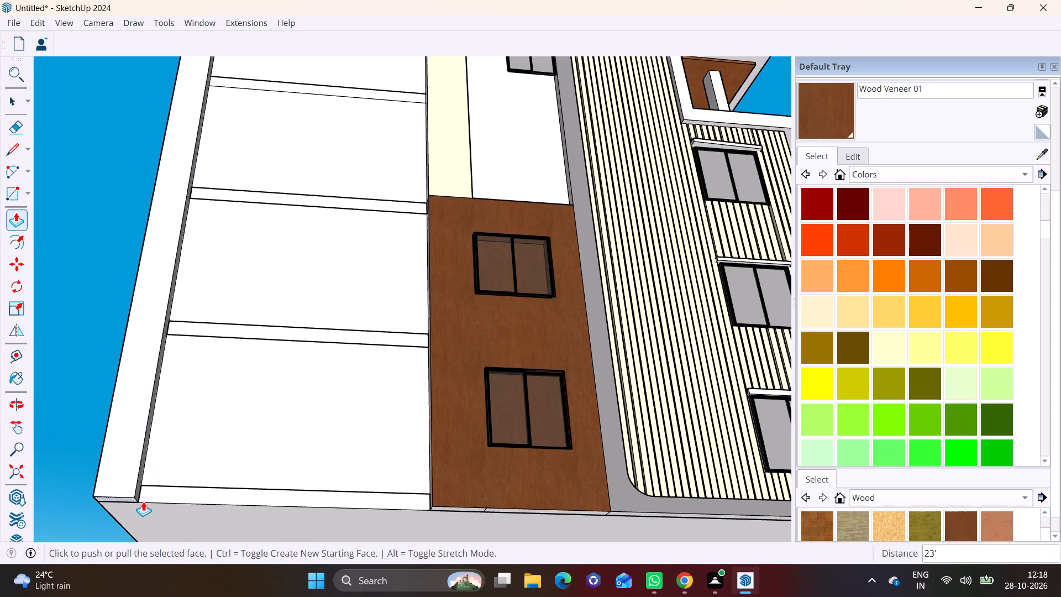
left_click(143, 501)
left_click(163, 503)
Draw a line across the column's side face, level with the top edge of the base slab.
middle_click_drag(144, 367, 178, 374)
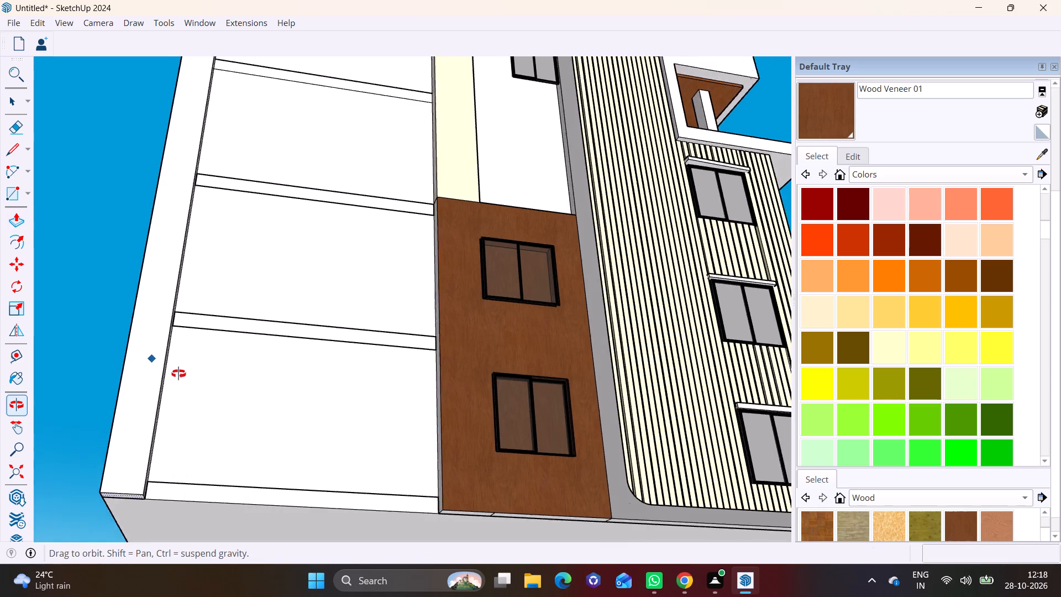
middle_click_drag(178, 374, 298, 510)
scroll(297, 509, "down", 1)
middle_click_drag(228, 483, 225, 351)
middle_click_drag(220, 417, 323, 428)
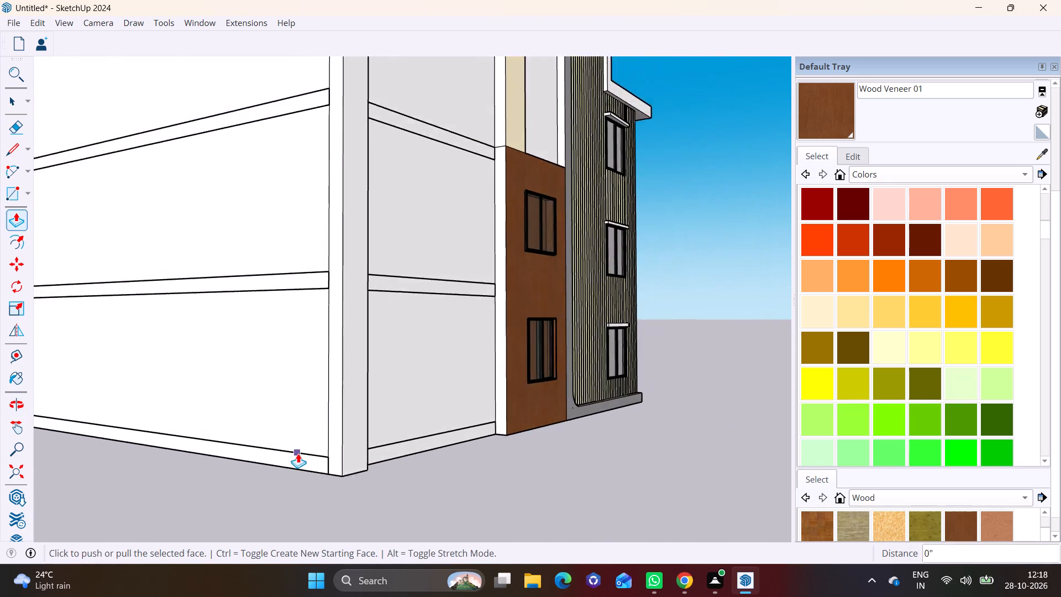
scroll(298, 453, "up", 3)
left_click_drag(8, 153, 67, 180)
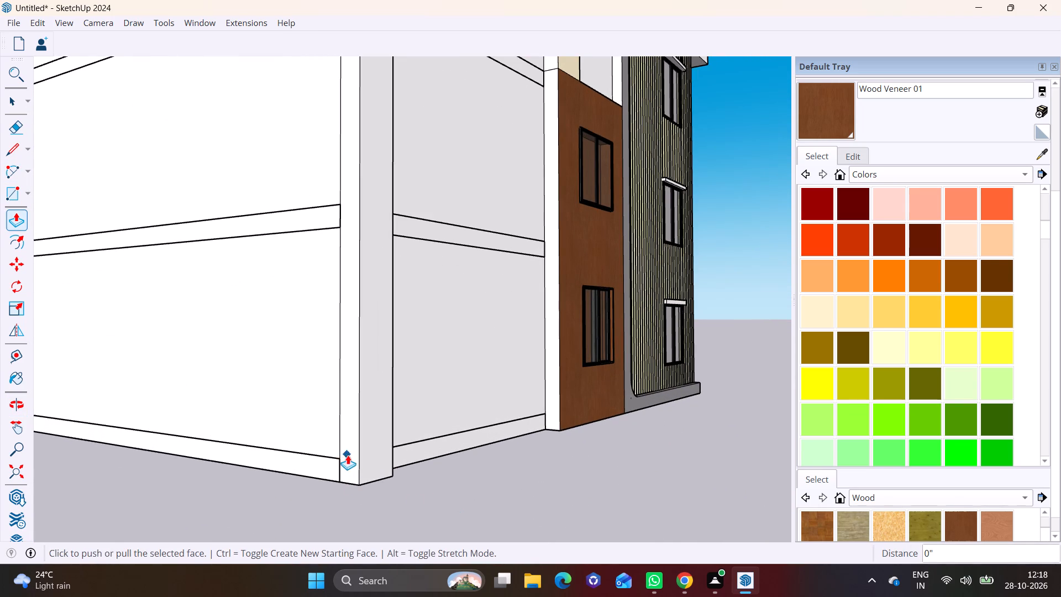
left_click(14, 153)
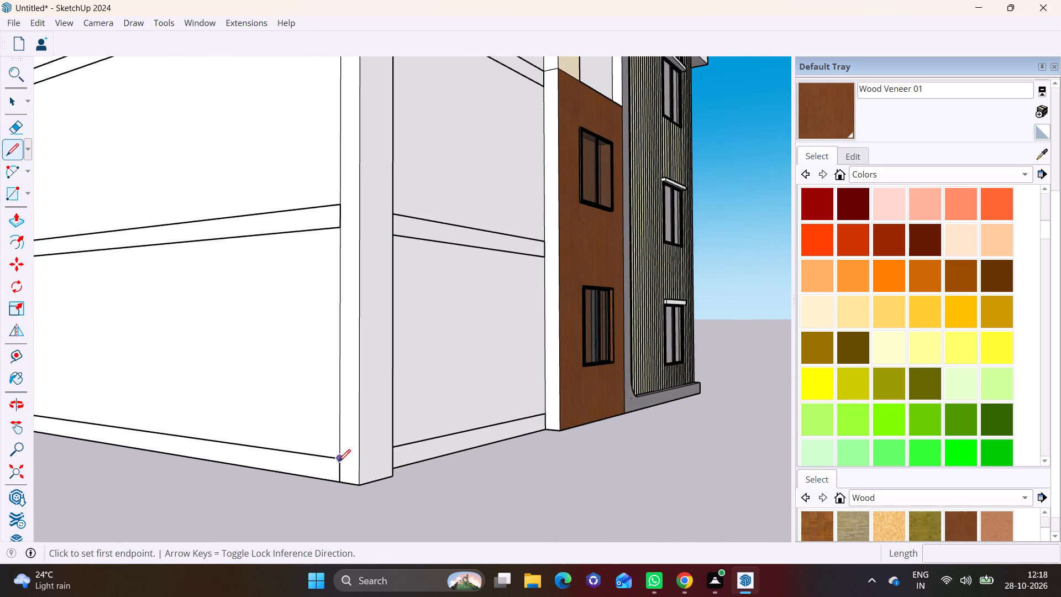
left_click(338, 461)
left_click(359, 461)
key("space")
Extrude the small face at the bottom of the column sideways by about 2' 8" to form a foot.
left_click(356, 470)
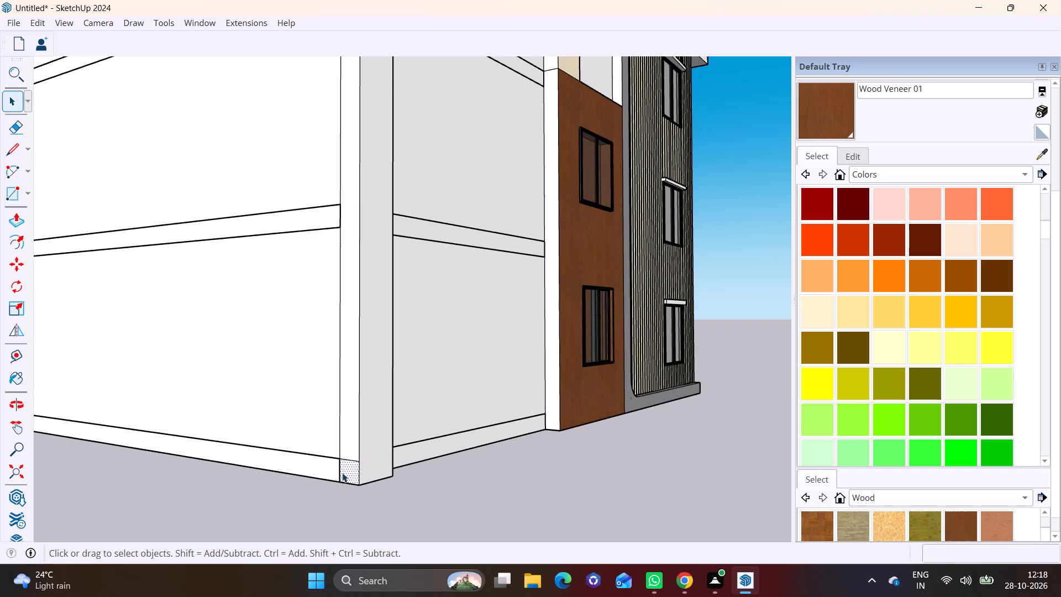
left_click(13, 226)
left_click(350, 464)
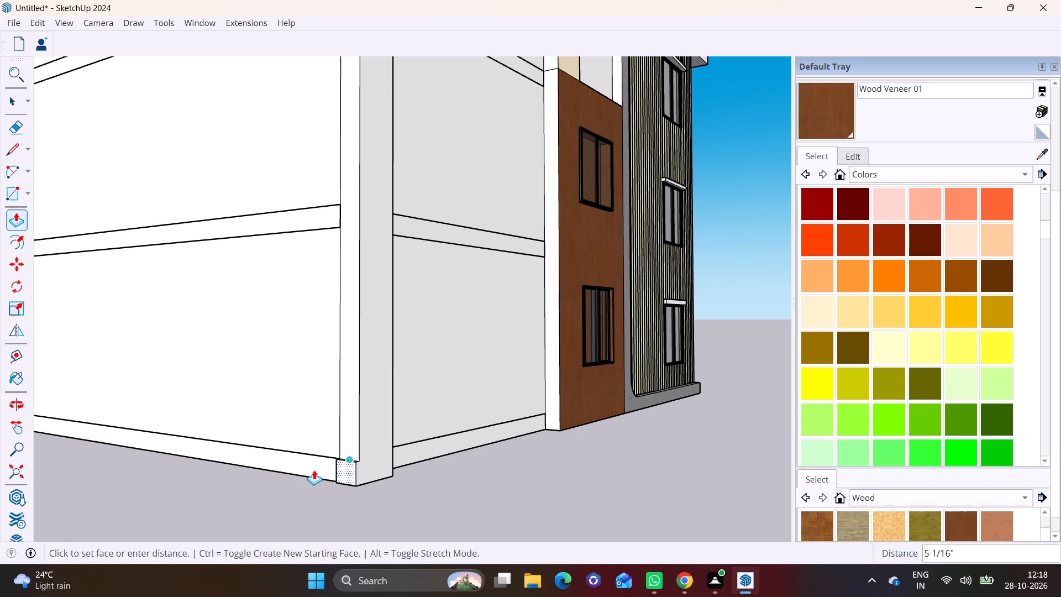
left_click(306, 470)
Raise the top face of the column's foot to make the foot taller.
middle_click_drag(423, 465, 207, 460)
scroll(227, 434, "down", 2)
middle_click_drag(291, 409, 463, 445, "shift")
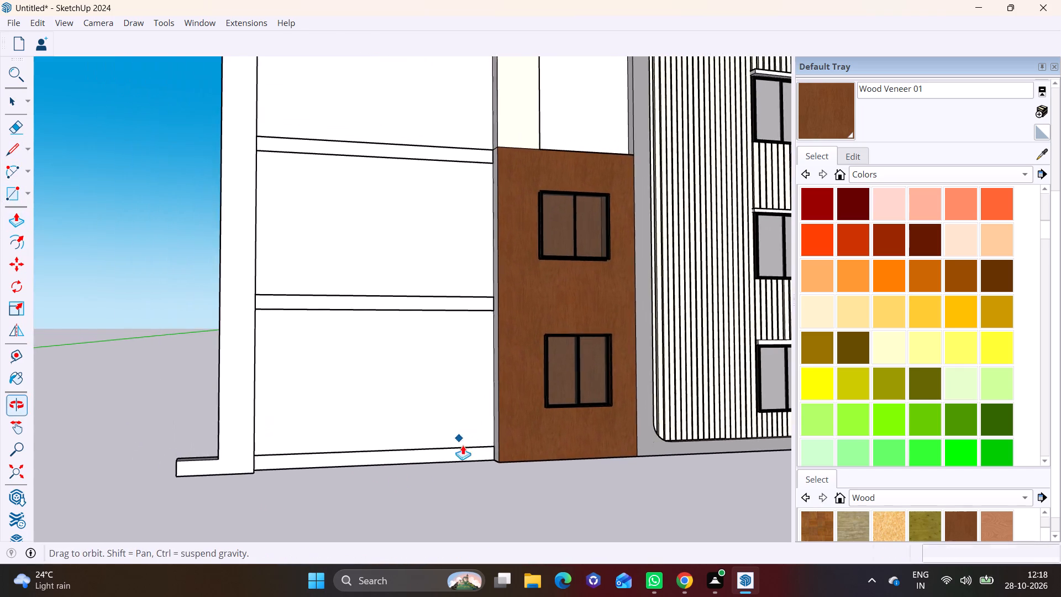
middle_click_drag(463, 445, 466, 441, "shift")
middle_click_drag(401, 474, 281, 454)
scroll(201, 430, "up", 5)
middle_click_drag(207, 430, 333, 523)
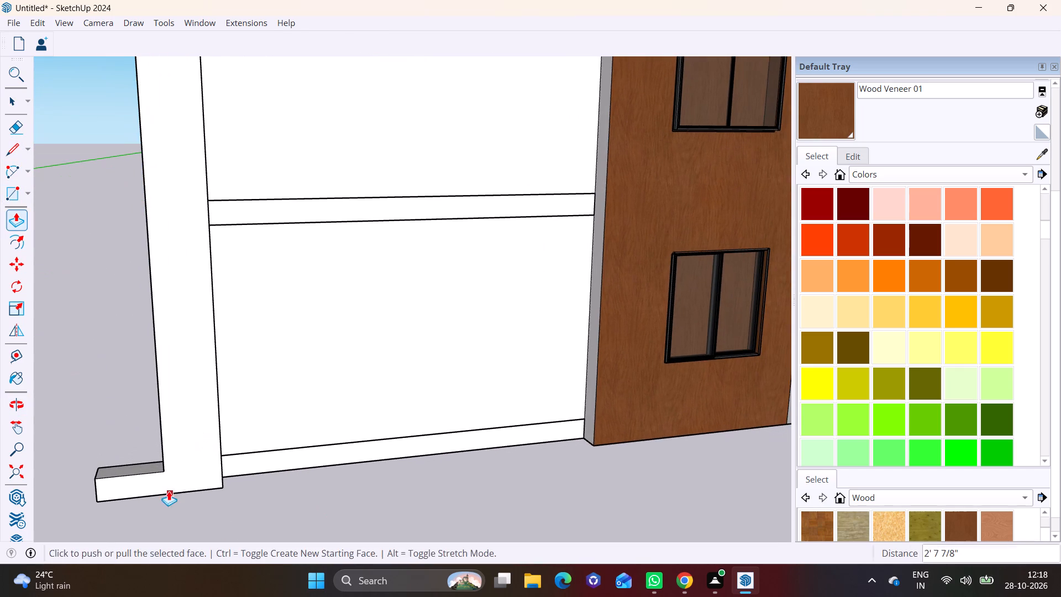
key("space")
left_click(146, 467)
left_click(10, 214)
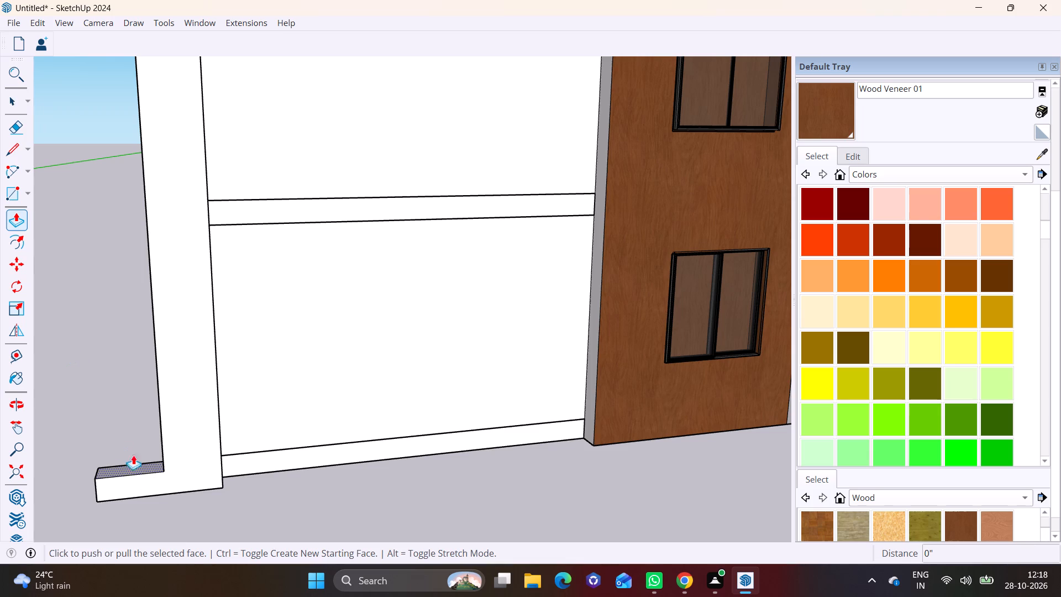
left_click(144, 466)
left_click(144, 450)
key("space")
left_click(276, 505)
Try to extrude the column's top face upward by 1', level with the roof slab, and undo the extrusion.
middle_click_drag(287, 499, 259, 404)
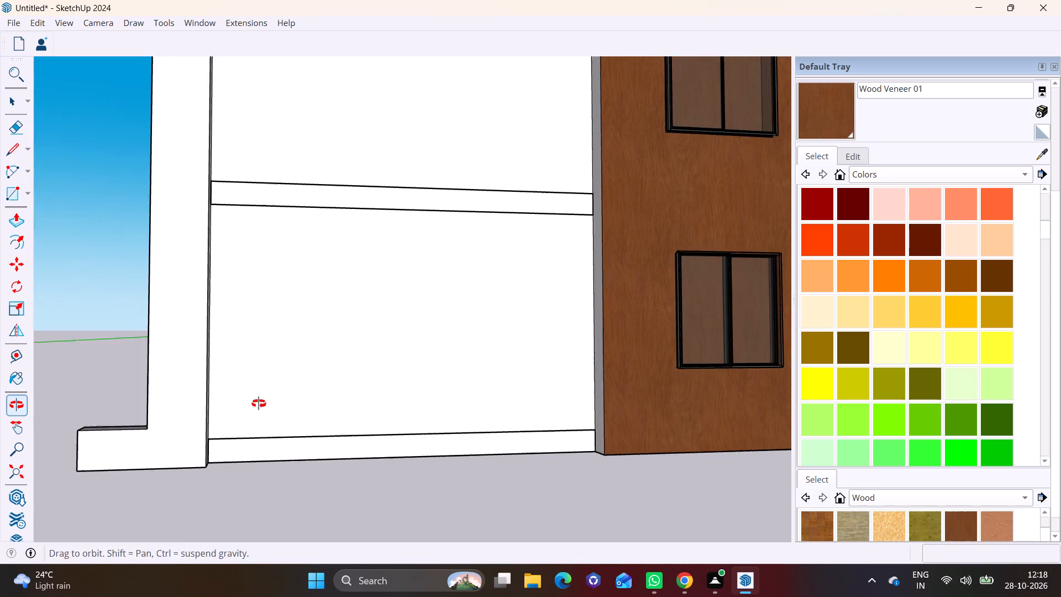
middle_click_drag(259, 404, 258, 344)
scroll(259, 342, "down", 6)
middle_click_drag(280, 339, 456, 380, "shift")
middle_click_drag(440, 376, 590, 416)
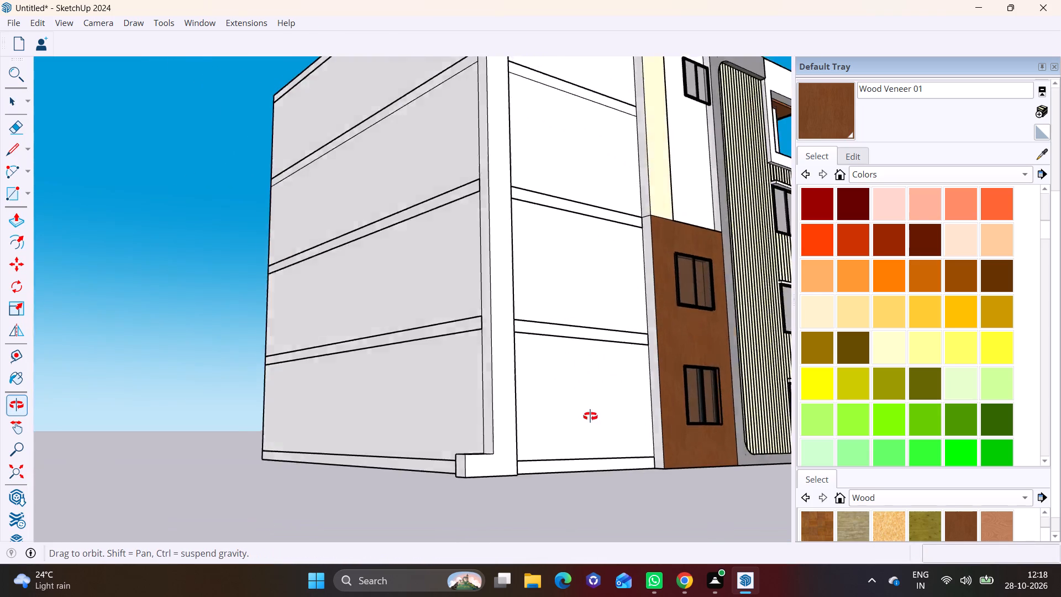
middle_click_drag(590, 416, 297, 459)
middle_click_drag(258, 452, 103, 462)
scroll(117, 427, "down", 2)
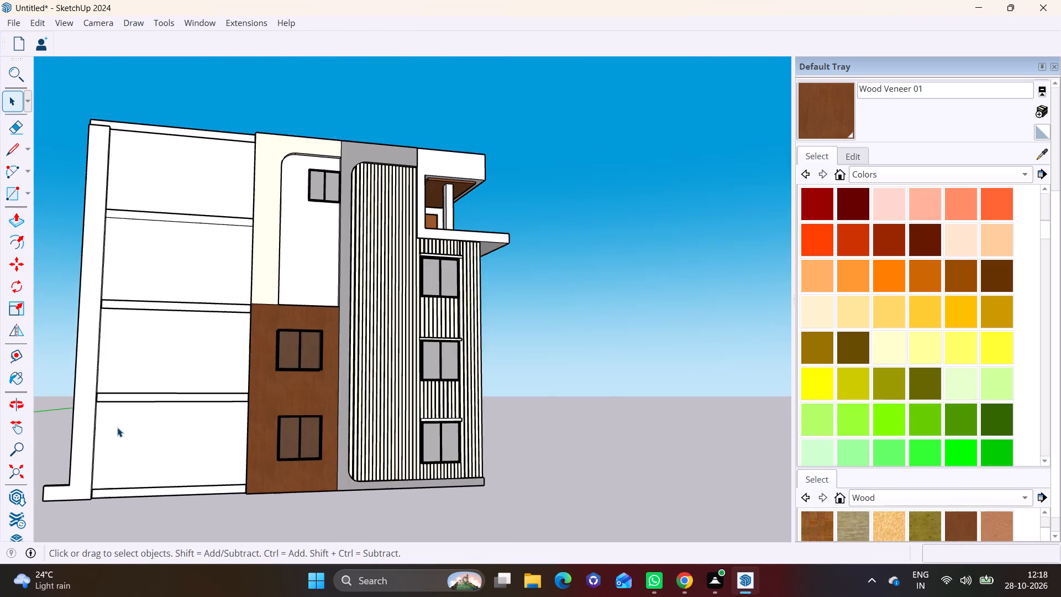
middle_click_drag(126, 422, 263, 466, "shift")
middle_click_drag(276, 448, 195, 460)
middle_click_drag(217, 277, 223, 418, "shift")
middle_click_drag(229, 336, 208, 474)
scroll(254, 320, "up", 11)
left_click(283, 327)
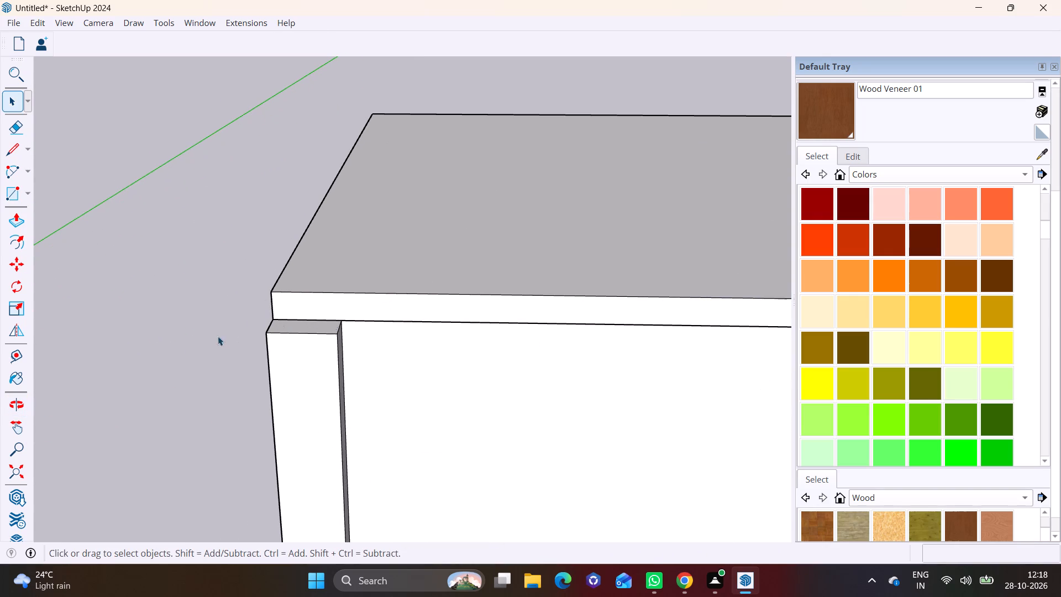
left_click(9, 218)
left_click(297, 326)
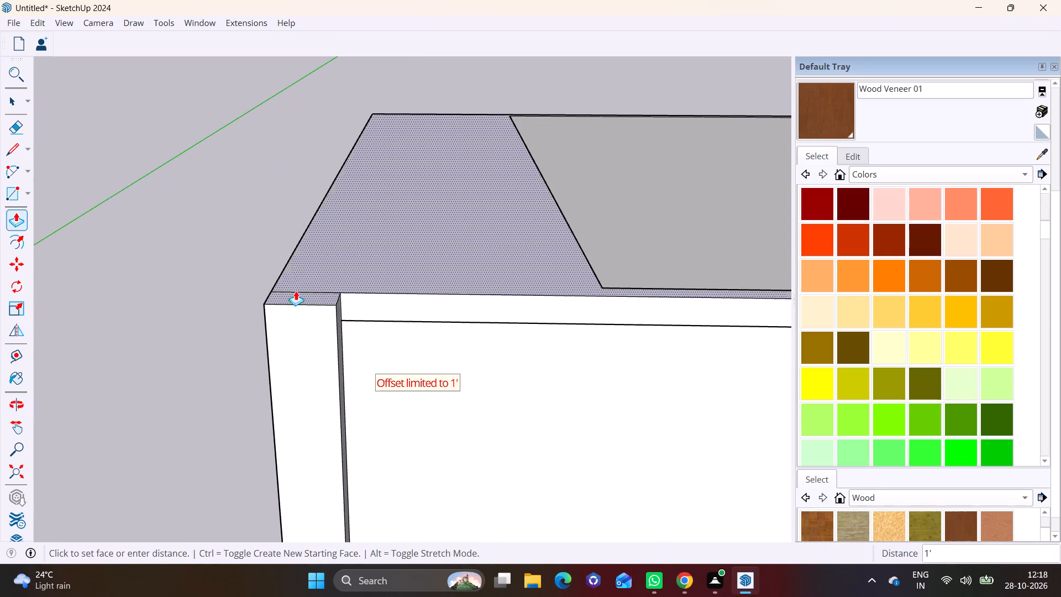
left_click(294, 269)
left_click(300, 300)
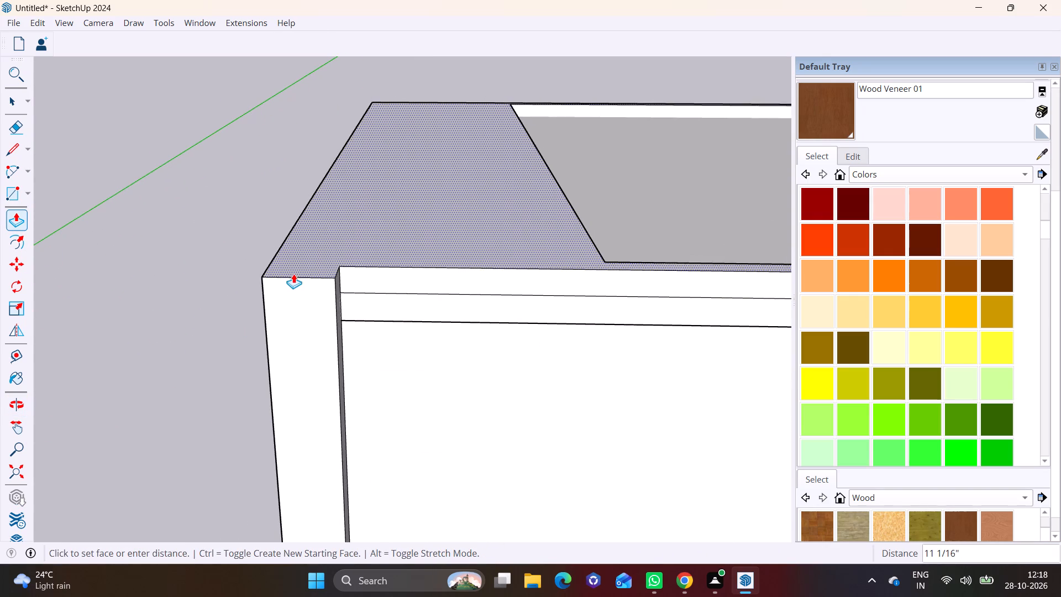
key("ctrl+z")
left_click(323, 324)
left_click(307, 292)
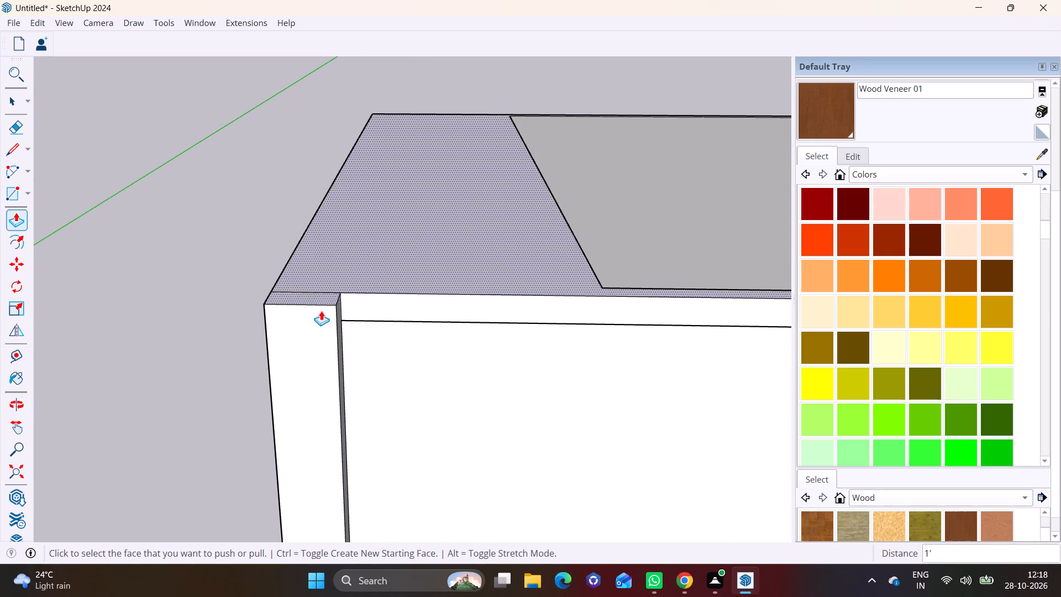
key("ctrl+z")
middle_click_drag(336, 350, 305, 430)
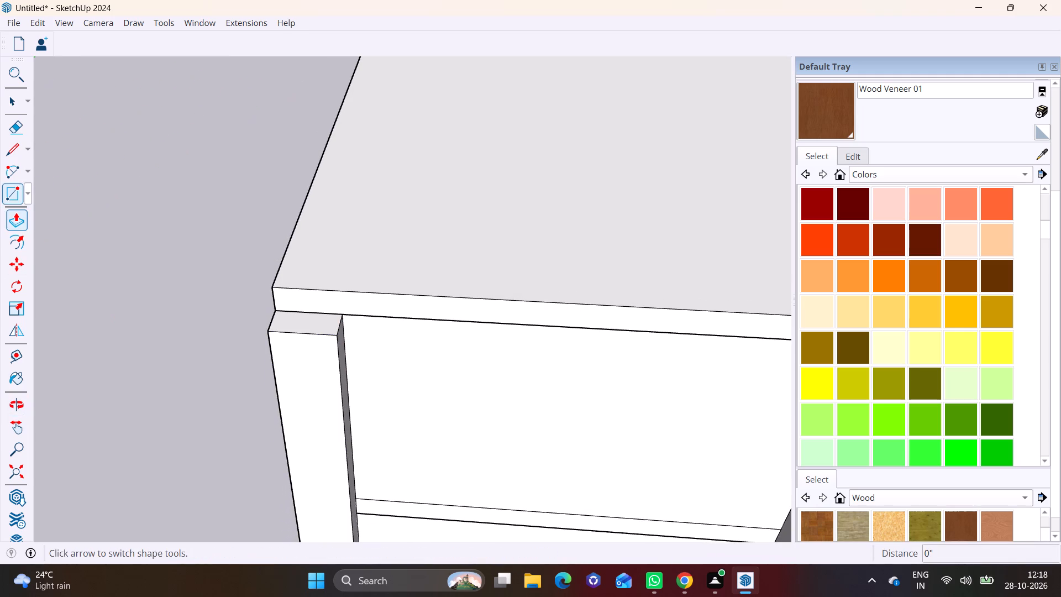
Draw a rectangle over the column's top face and extrude it upward by about 3' 1", above the roof slab.
left_click(29, 195)
left_click(41, 218)
left_click(267, 331)
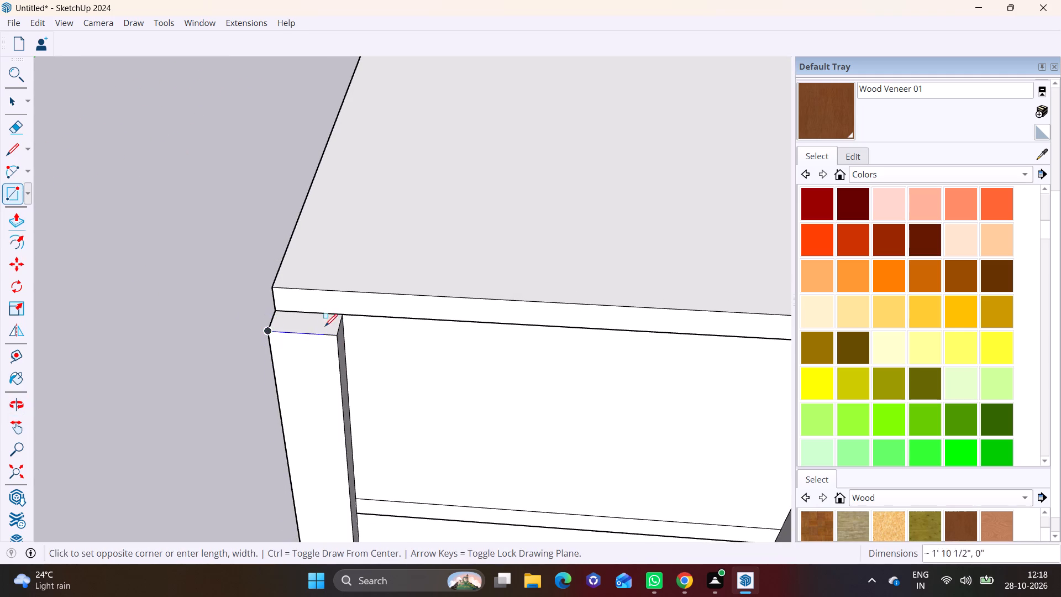
left_click(338, 315)
key("space")
left_click(314, 326)
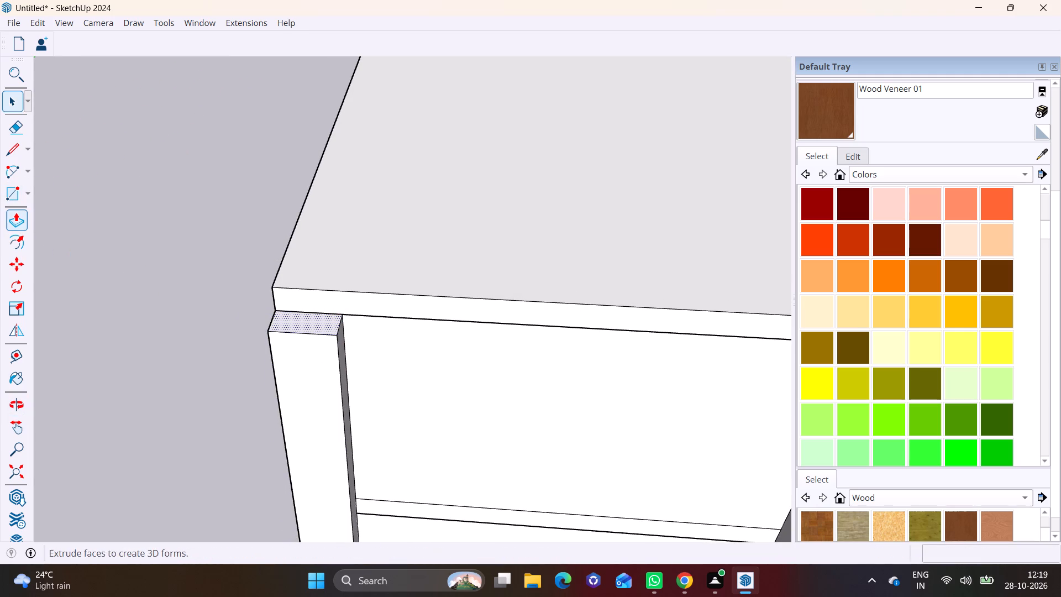
left_click(13, 217)
left_click(305, 321)
left_click(280, 239)
Draw a rectangle about 5' 6" wide and 8' 5" high on the top-storey wall beside the column, down to the floor band.
middle_click_drag(389, 282, 393, 98)
scroll(395, 276, "down", 2)
middle_click_drag(395, 305, 303, 302, "shift")
scroll(302, 302, "down", 1, "shift")
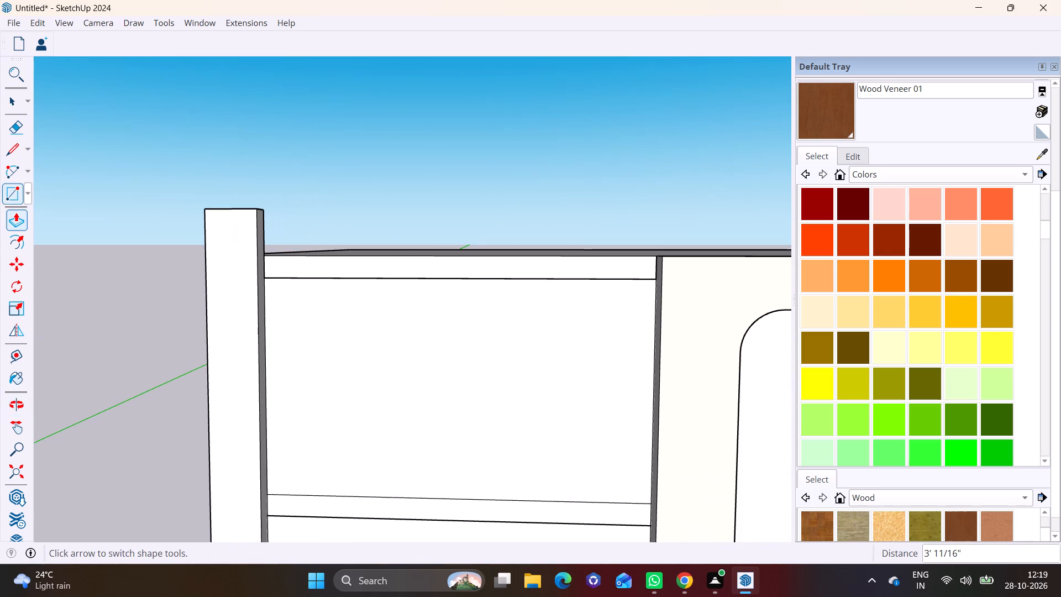
left_click(23, 190)
left_click(31, 211)
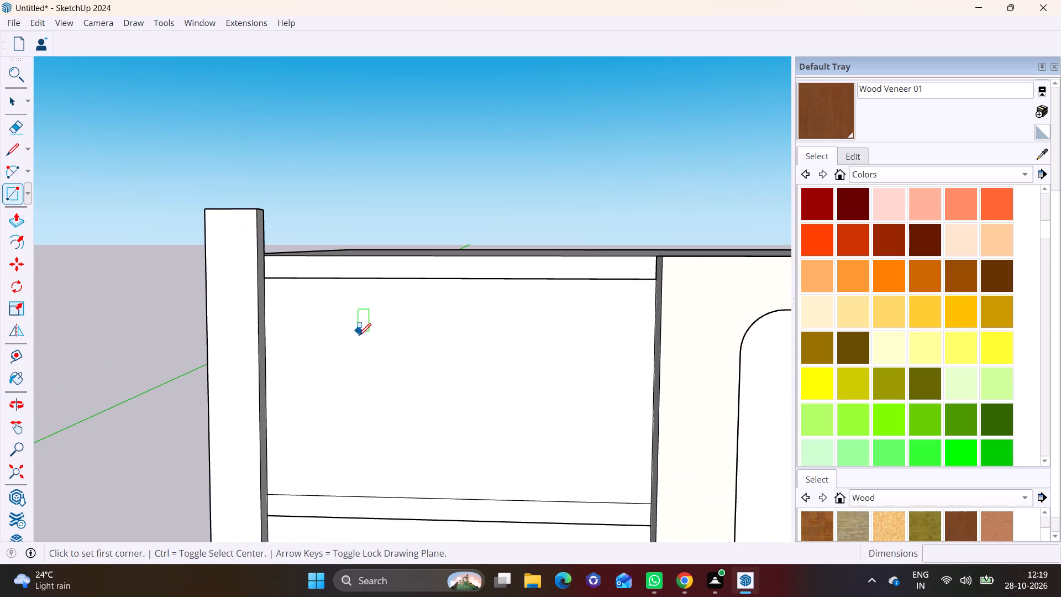
scroll(356, 337, "up", 3)
left_click(250, 301)
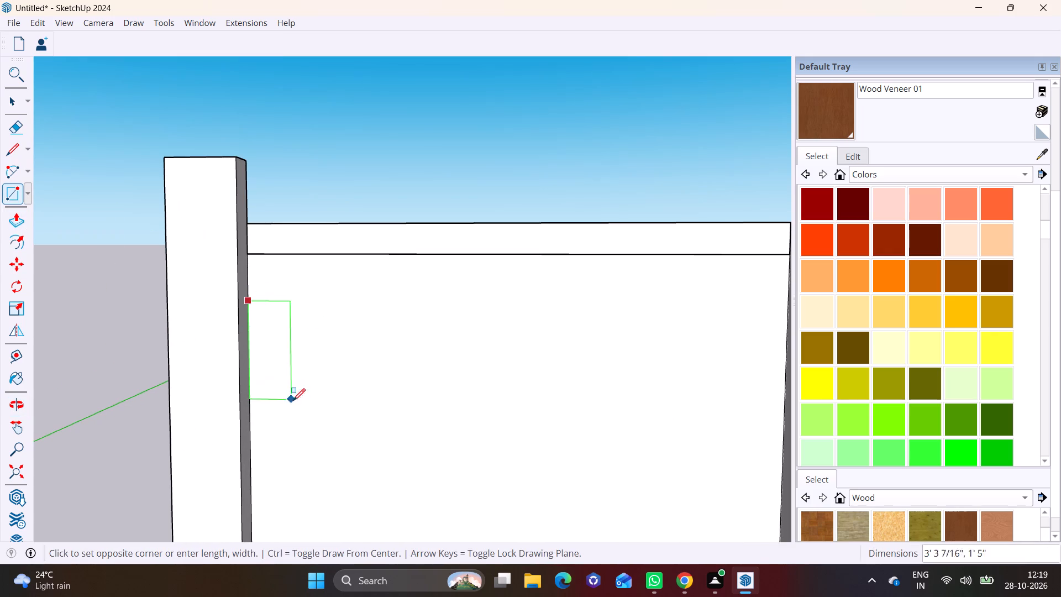
scroll(316, 421, "down", 5)
middle_click_drag(384, 438, 355, 366)
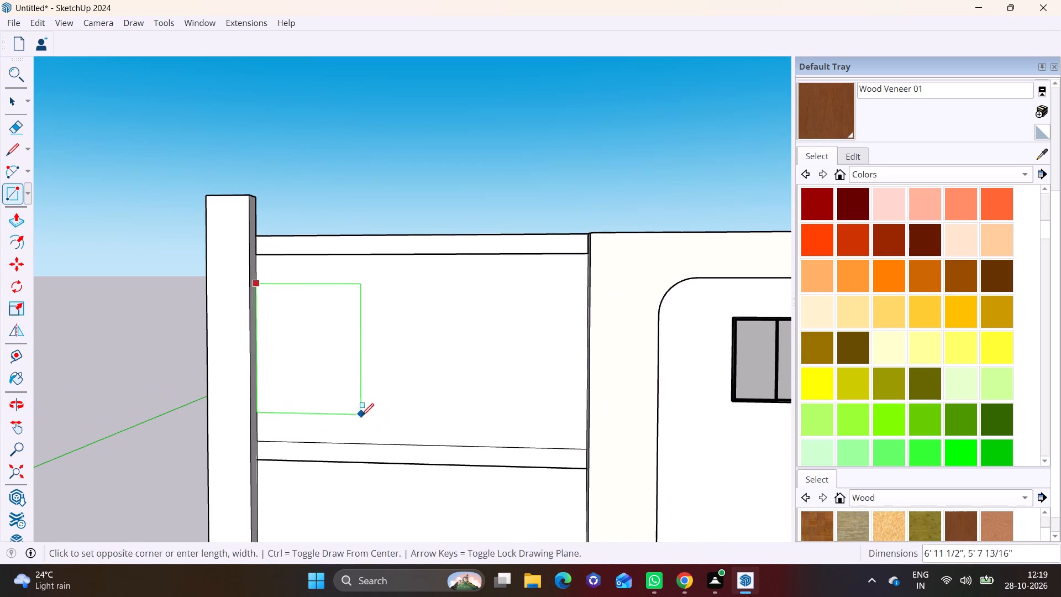
left_click(358, 444)
Extrude the new rectangle slightly outward from the wall to form a thin panel beside the column.
key("space")
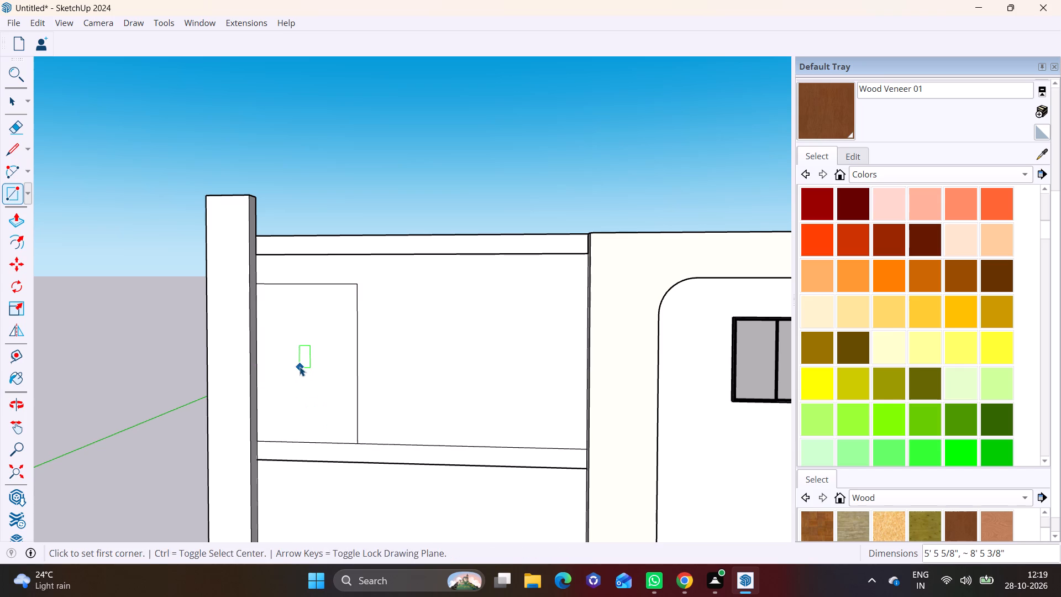
left_click(300, 366)
left_click(17, 217)
middle_click_drag(340, 360, 80, 396)
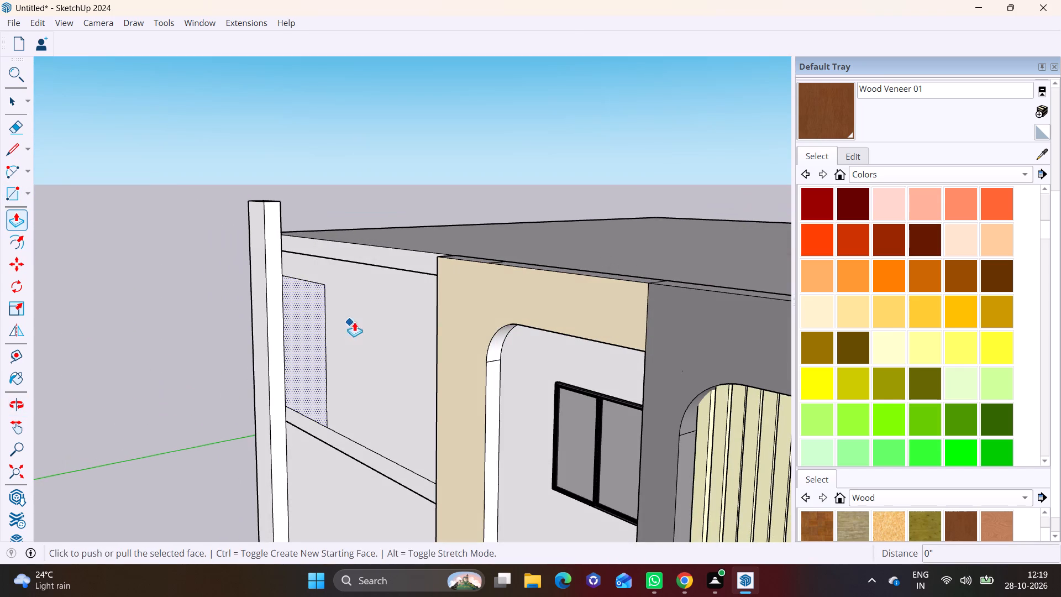
left_click(297, 323)
left_click(292, 325)
Raise the panel's top face to the roof slab and a further 1' to the slab's top edge.
middle_click_drag(313, 331, 303, 427)
scroll(294, 267, "up", 5)
middle_click_drag(313, 226, 278, 343, "shift")
left_click_drag(10, 99, 24, 108)
scroll(290, 330, "up", 3)
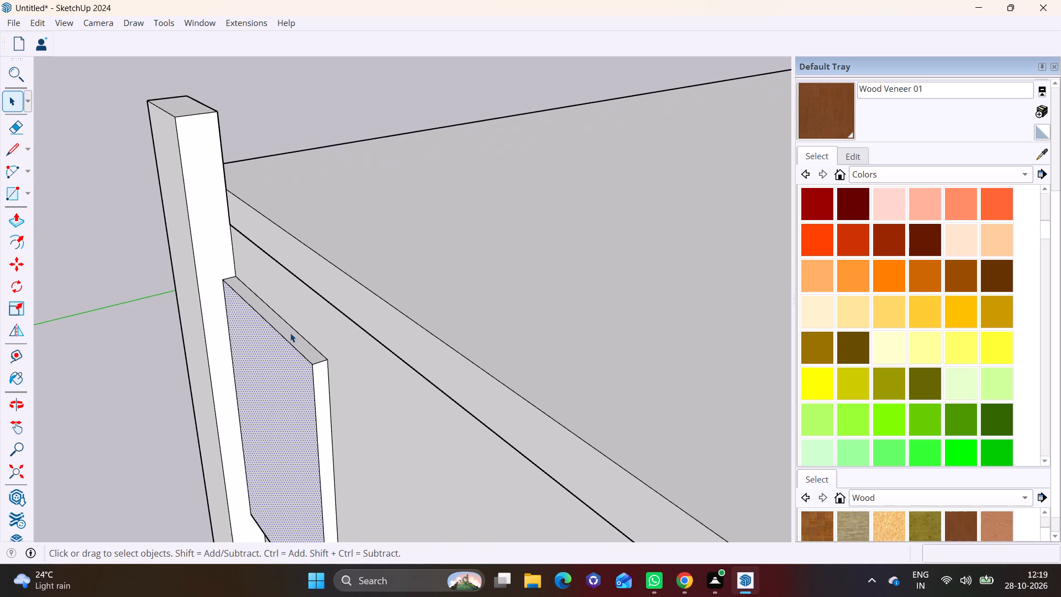
left_click(290, 333)
left_click(15, 215)
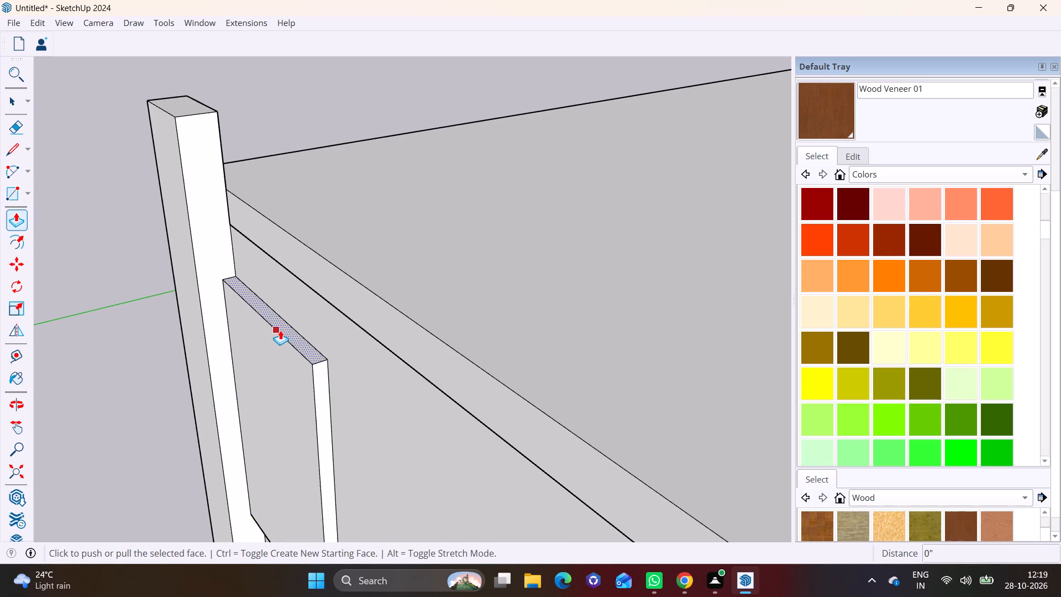
left_click(282, 331)
left_click(322, 254)
left_click(299, 289)
left_click(338, 265)
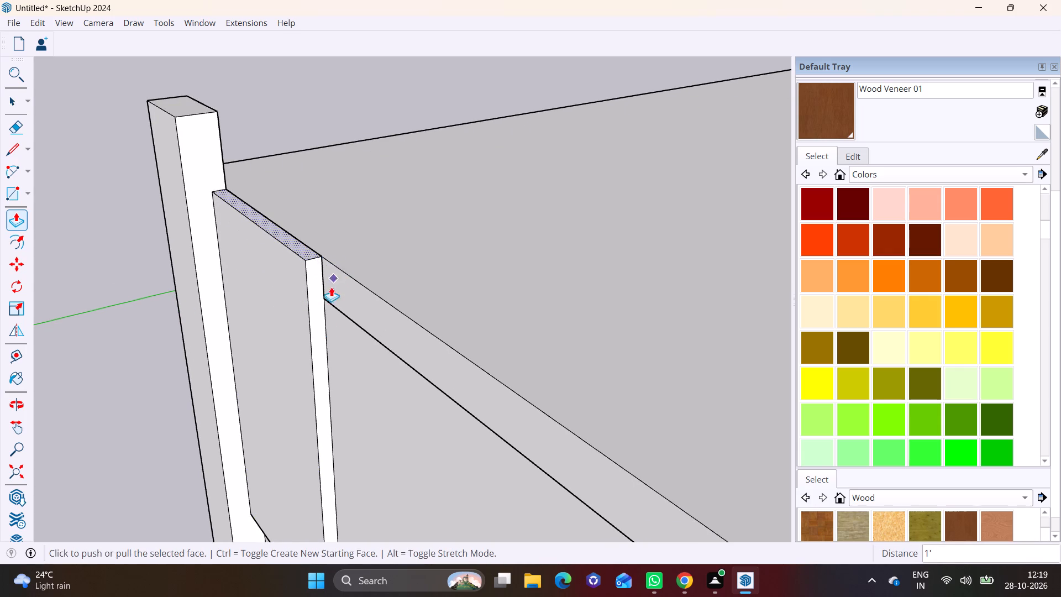
Extend the panel's bottom face downward by 1' to the lower edge of the floor band.
scroll(328, 338, "down", 5)
middle_click_drag(312, 403, 351, 146, "shift")
middle_click_drag(334, 343, 433, 132)
scroll(351, 291, "up", 2)
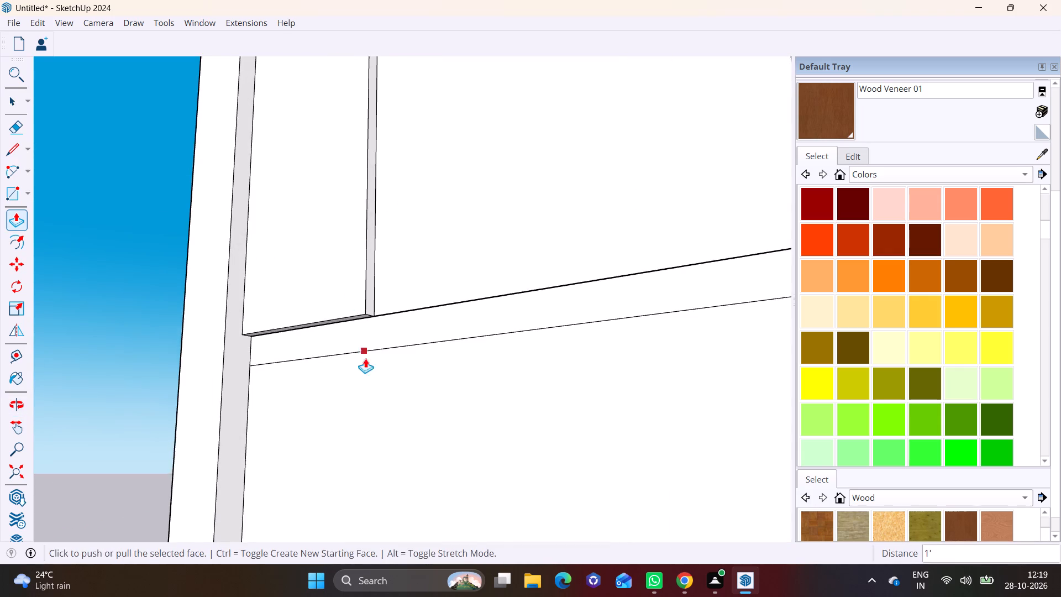
scroll(365, 358, "up", 3)
middle_click_drag(355, 294, 340, 140)
scroll(323, 196, "up", 3)
left_click(9, 102)
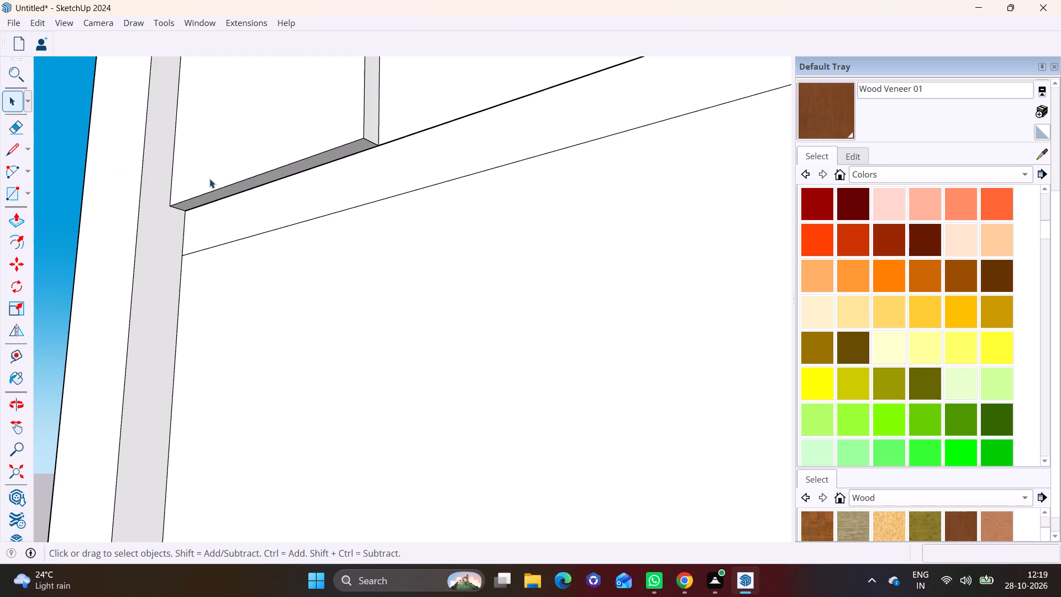
left_click(232, 192)
left_click(18, 222)
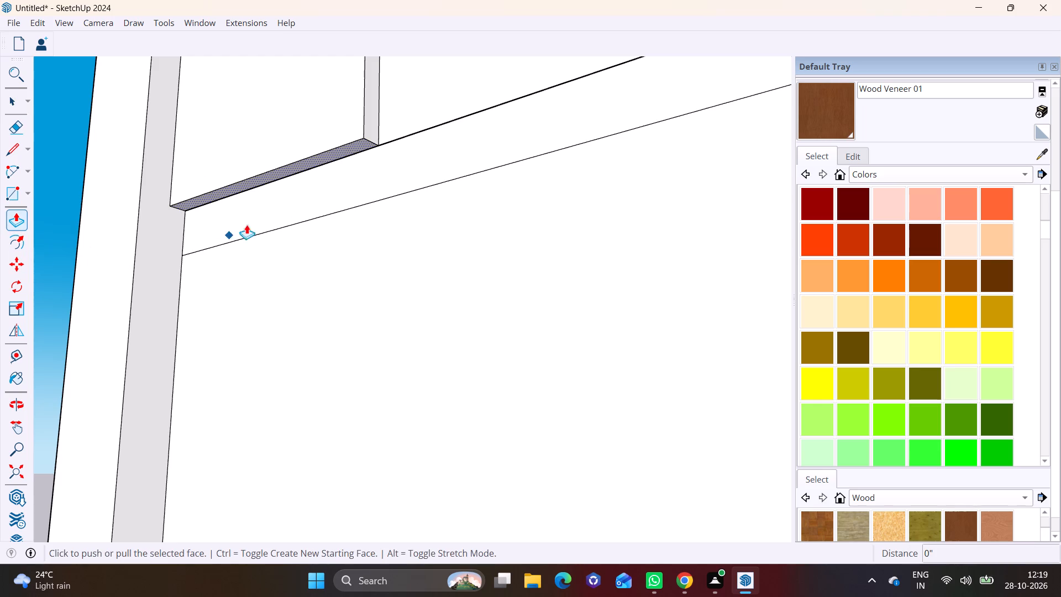
left_click(287, 175)
left_click(292, 317)
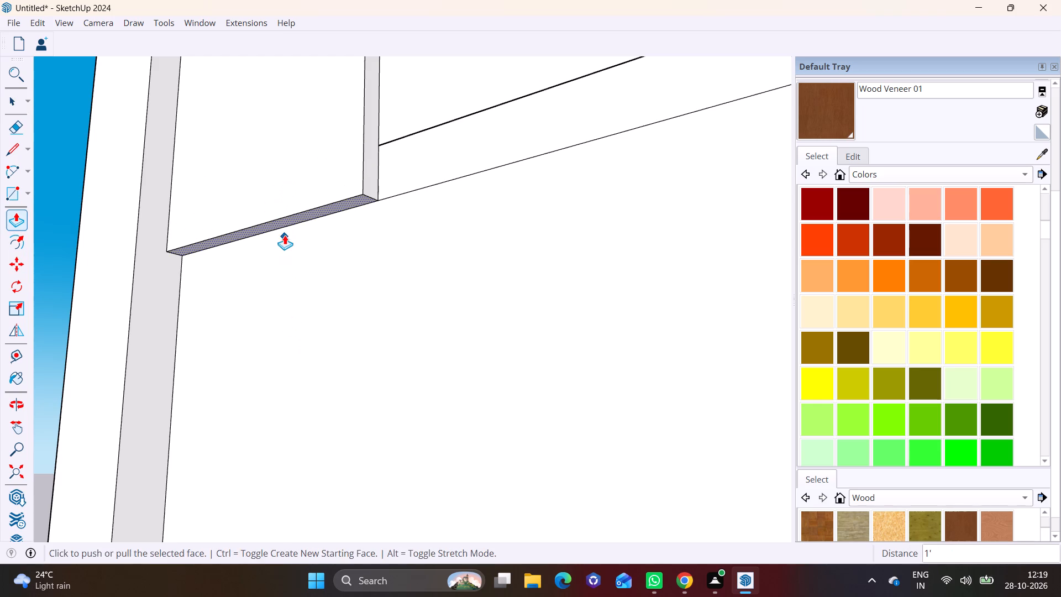
Extend the panel's bottom face a further 33' down to the base of the building.
left_click(284, 215)
scroll(300, 454, "down", 5)
middle_click_drag(320, 459, 370, 225)
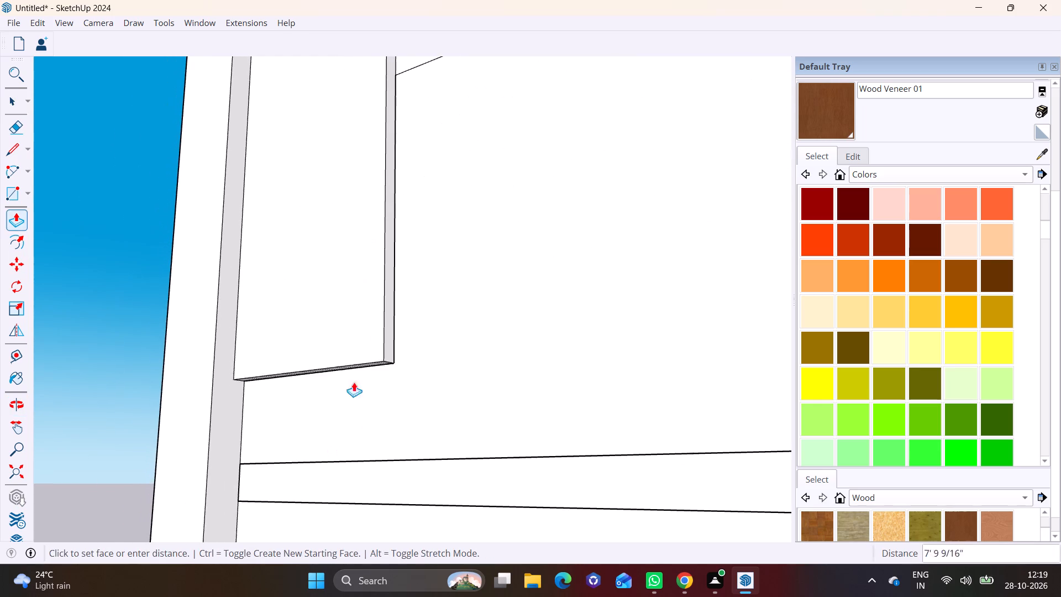
middle_click_drag(361, 447, 382, 193)
middle_click_drag(343, 438, 329, 248, "shift")
scroll(319, 341, "down", 4)
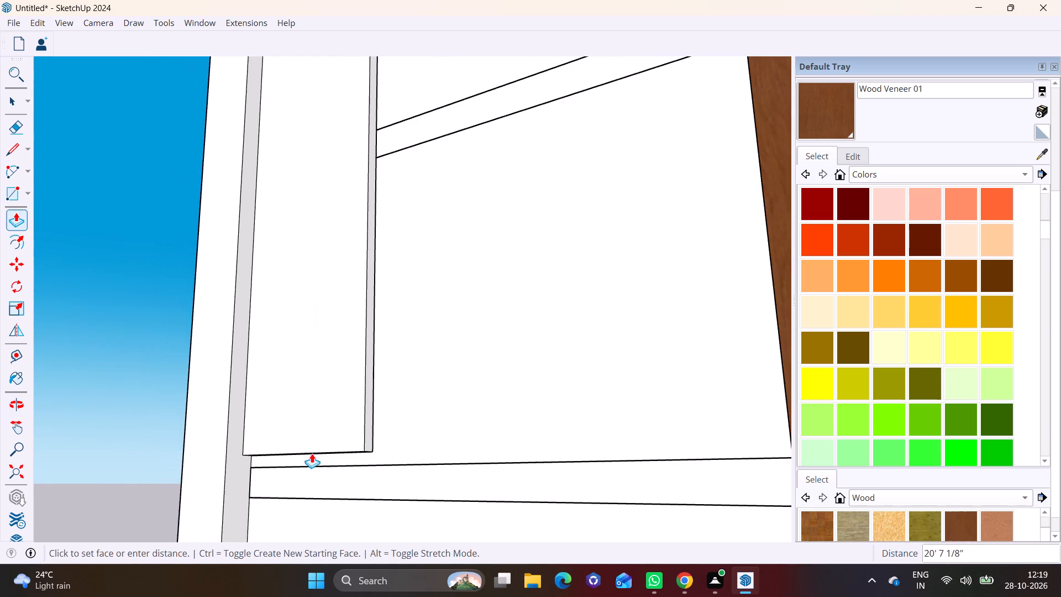
scroll(312, 464, "down", 3)
middle_click_drag(340, 454, 320, 203, "shift")
middle_click_drag(322, 432, 319, 406, "shift")
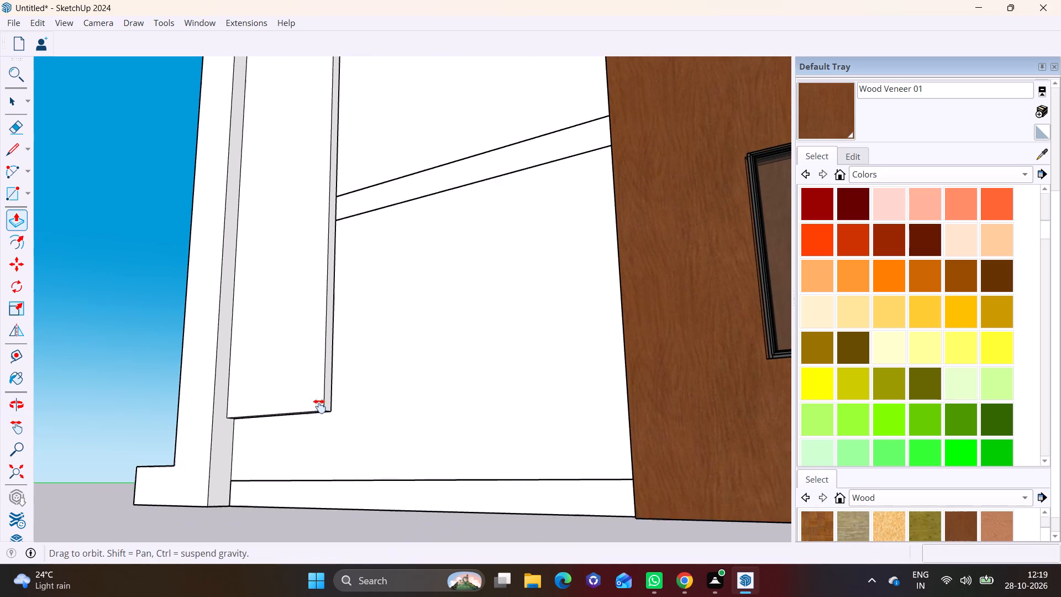
middle_click_drag(319, 406, 319, 381, "shift")
left_click(342, 479)
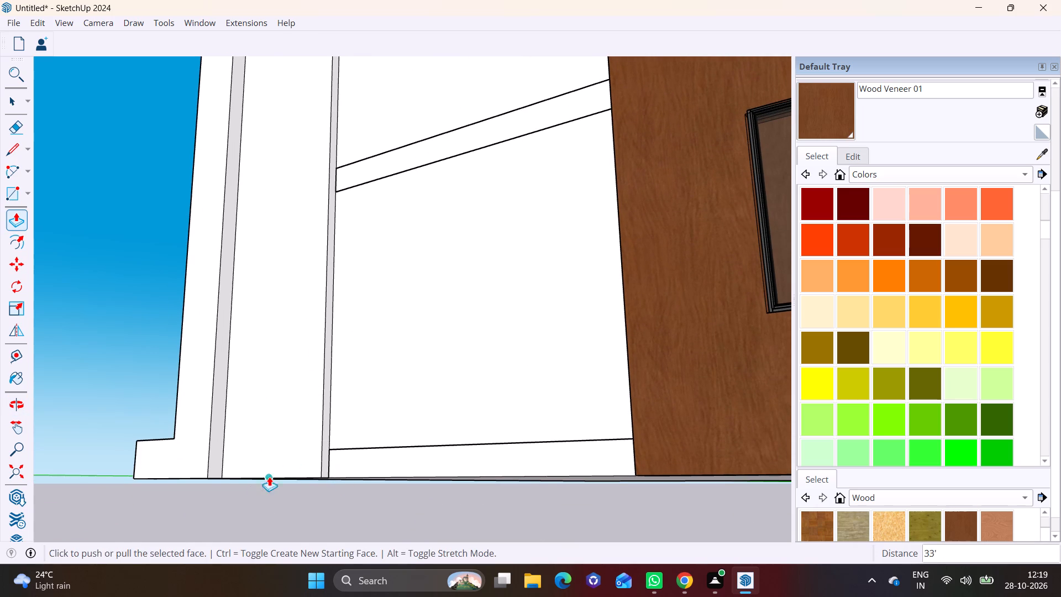
key("space")
left_click(130, 374)
Draw a rectangle about 1' 2" high and 5' 6" wide across the top of the panel, beside the column.
scroll(293, 364, "down", 6)
middle_click_drag(290, 308, 259, 509, "shift")
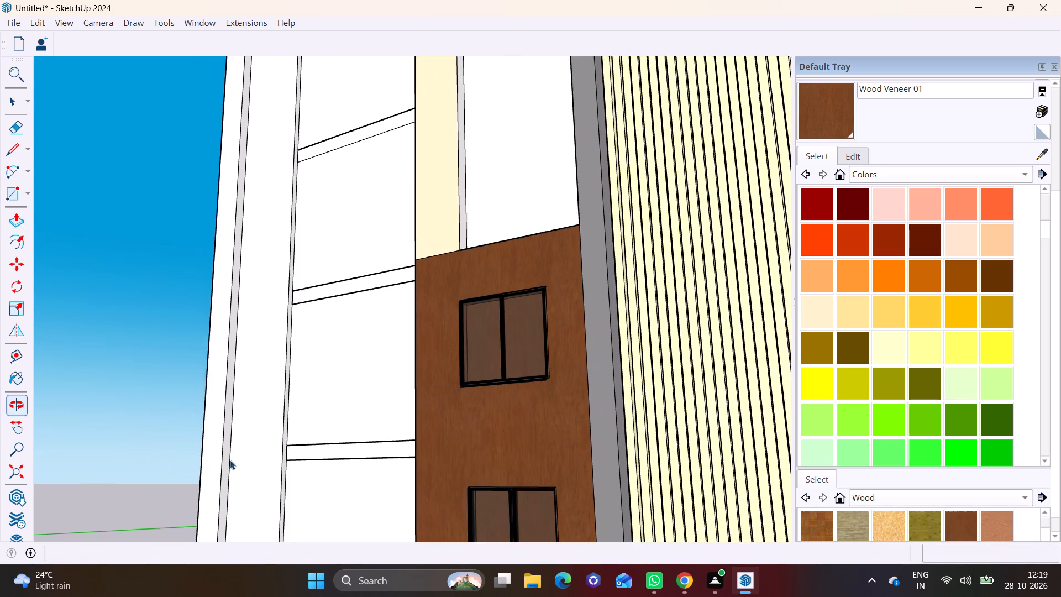
middle_click_drag(187, 207, 366, 287)
middle_click_drag(293, 179, 283, 417, "shift")
scroll(284, 223, "up", 7)
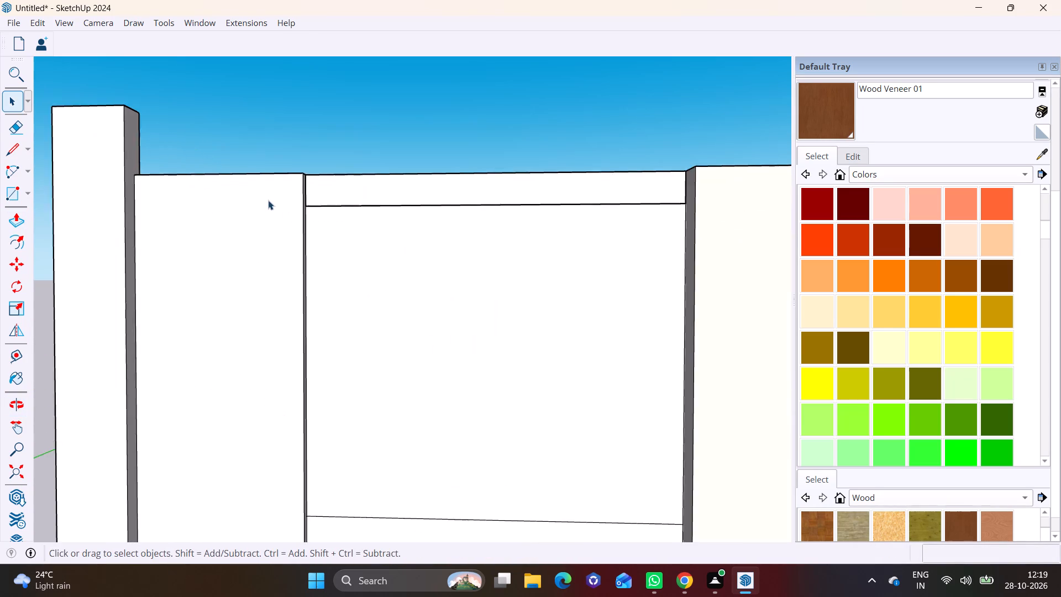
scroll(268, 200, "up", 3)
left_click(25, 190)
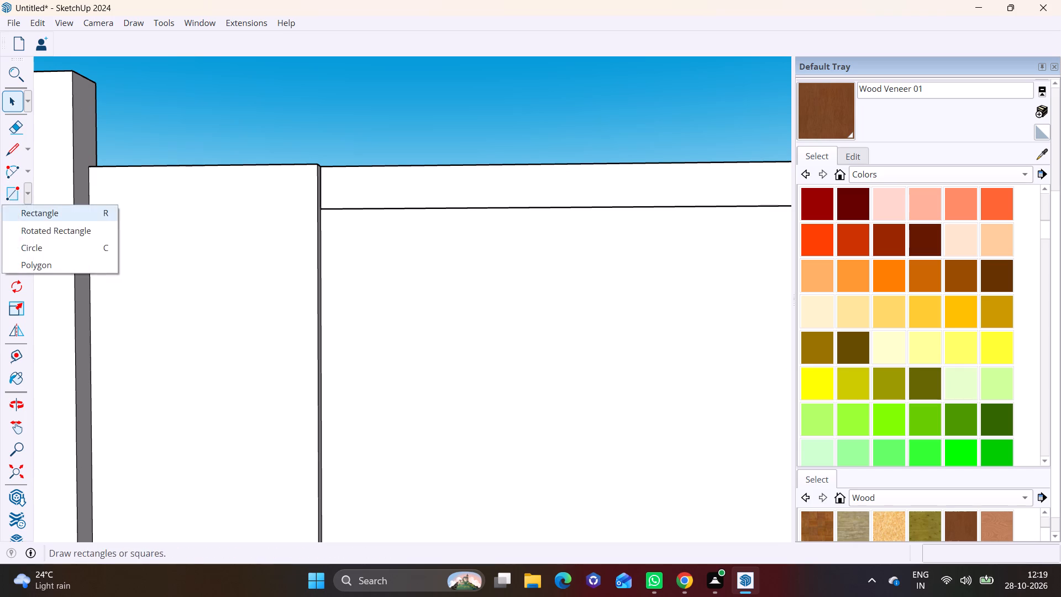
left_click(30, 211)
left_click(87, 170)
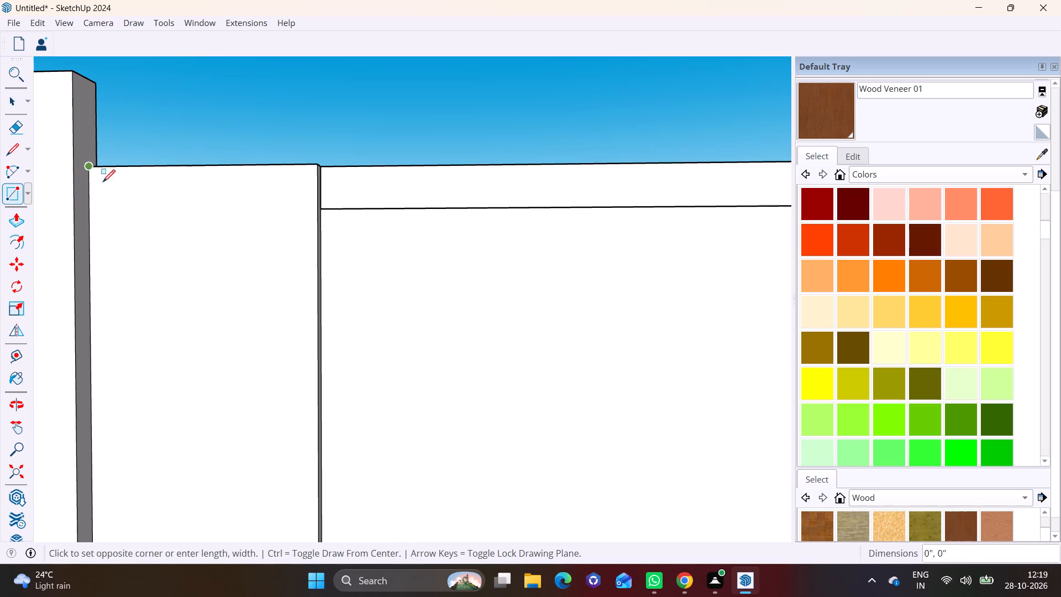
left_click(318, 214)
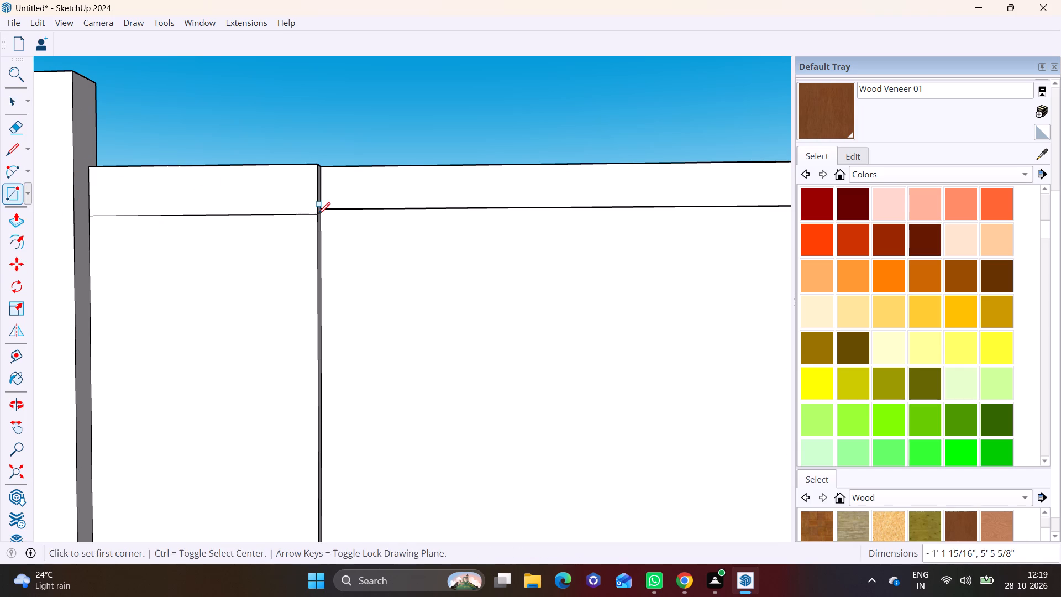
Make the rectangle at the top of the panel, with its edges, into a group.
key("space")
left_click(250, 208)
middle_click_drag(317, 228, 140, 272)
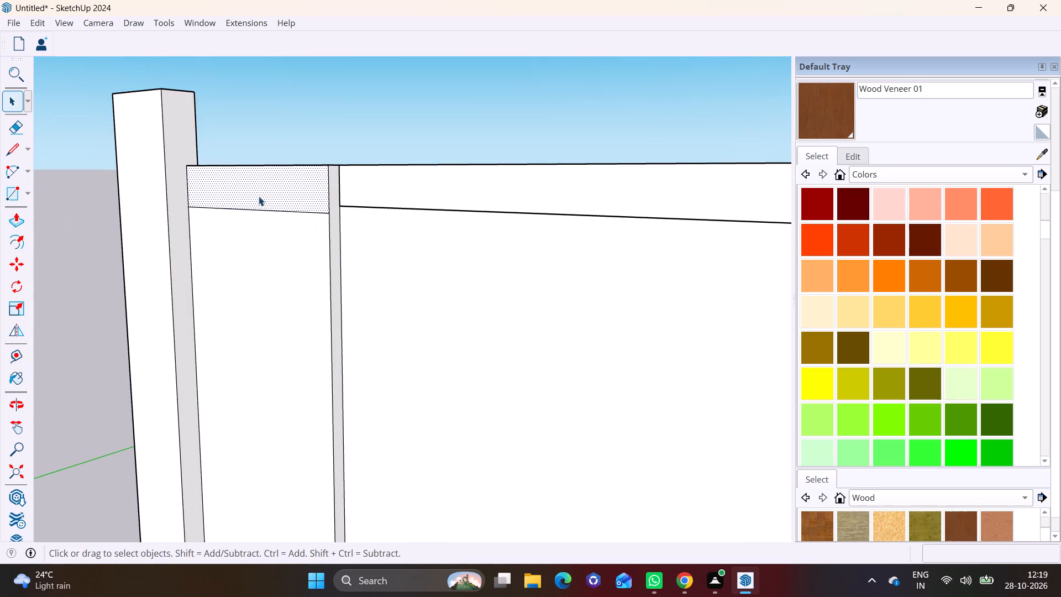
double_click(259, 196)
right_click(259, 196)
left_click(309, 333)
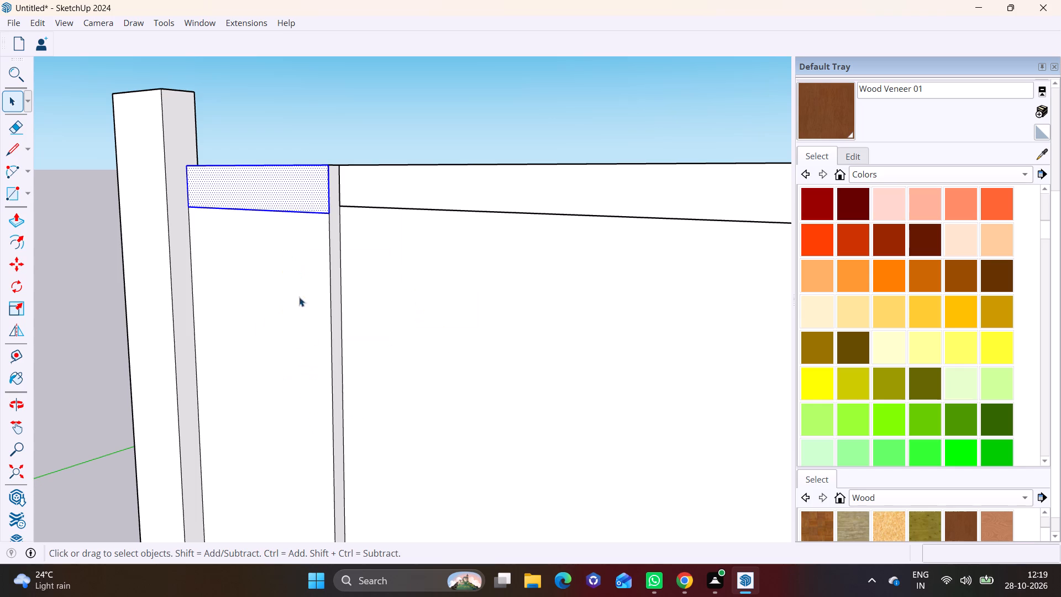
Extrude the grouped rectangle's face slightly outward to form a projecting band at the panel's top, and leave the group.
left_click(245, 183)
triple_click(234, 193)
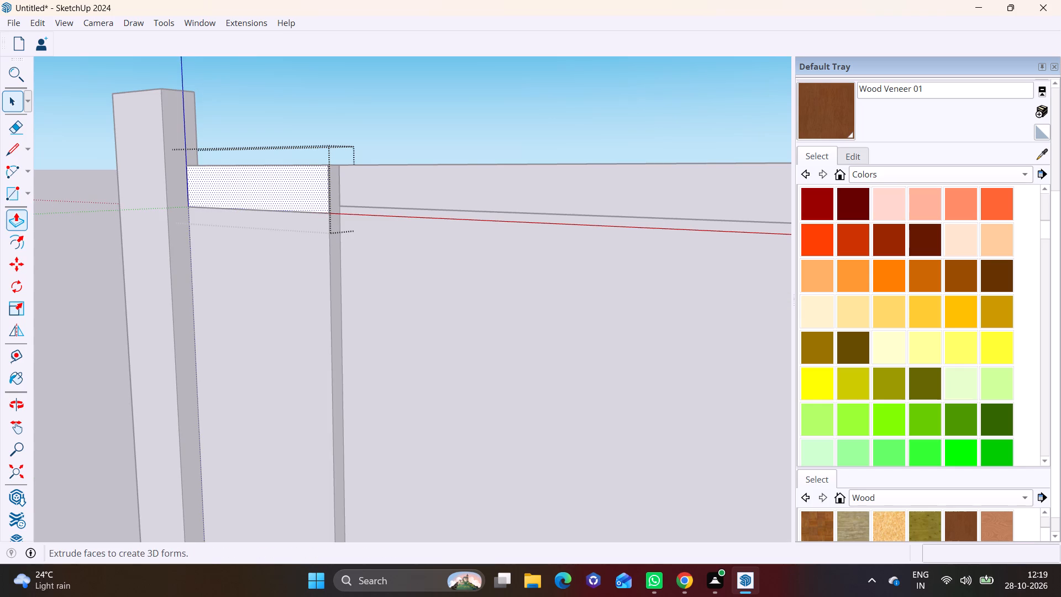
left_click(10, 219)
left_click(318, 198)
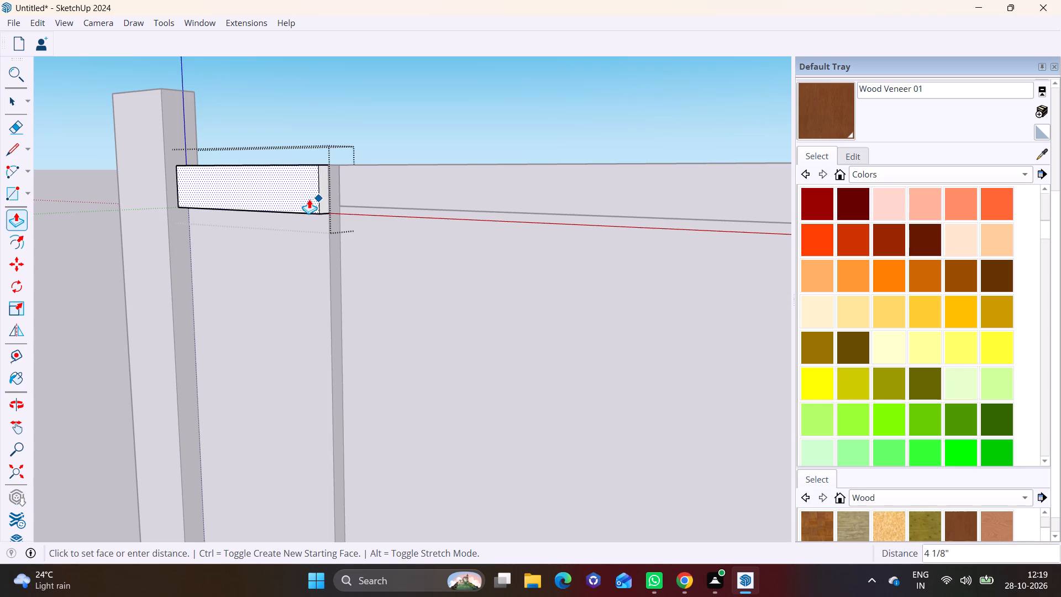
left_click(312, 199)
key("space")
middle_click_drag(303, 256, 211, 183)
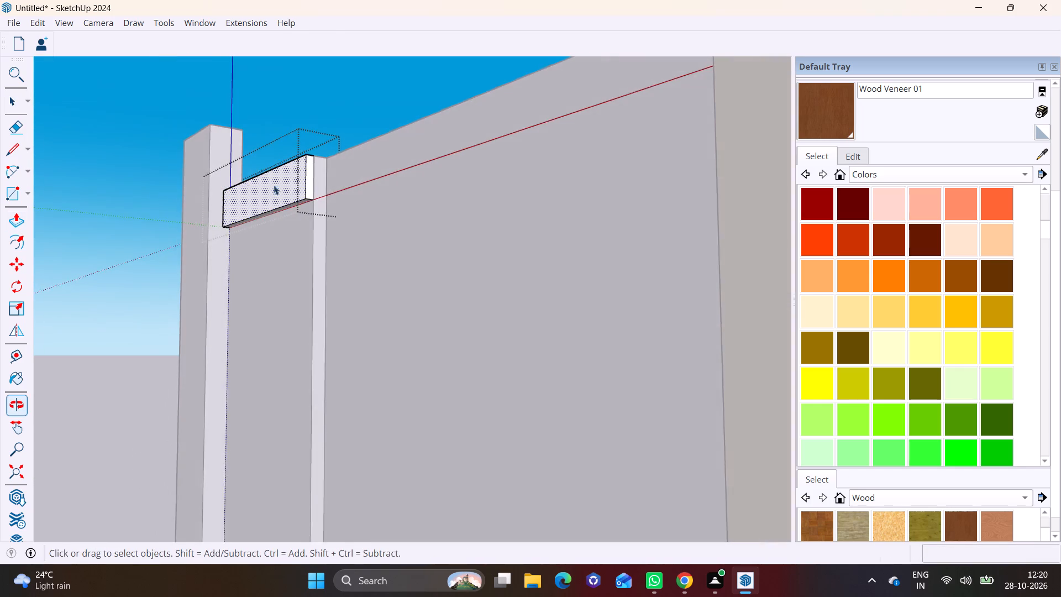
scroll(286, 188, "up", 2)
left_click(375, 108)
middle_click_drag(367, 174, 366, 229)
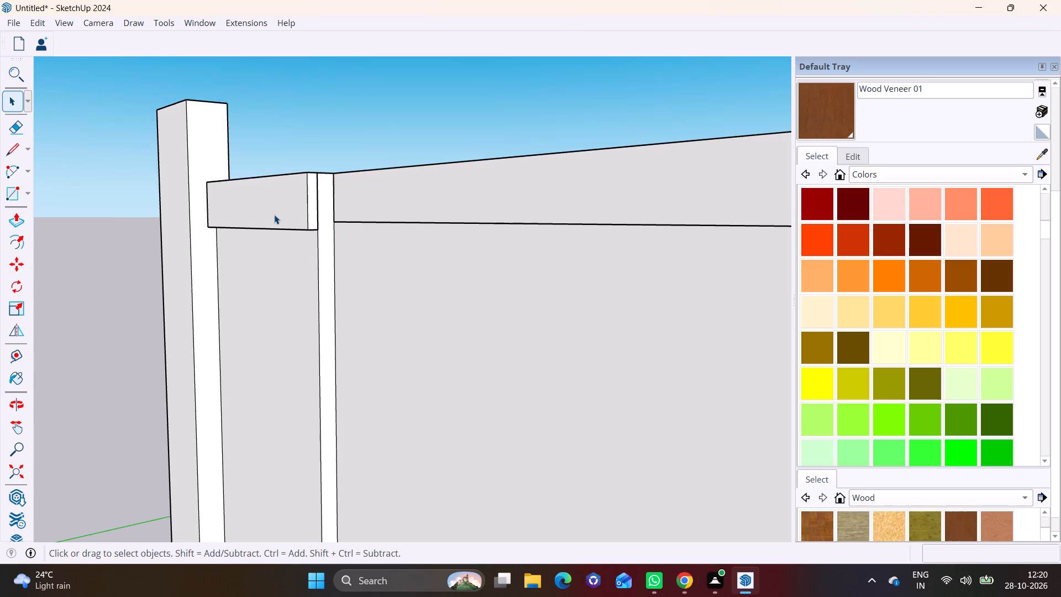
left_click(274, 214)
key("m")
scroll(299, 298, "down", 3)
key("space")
Copy the black-framed two-pane window about 11' 2" away to the lower part of the same arched recess.
scroll(326, 266, "down", 6)
middle_click_drag(345, 293, 214, 205, "shift")
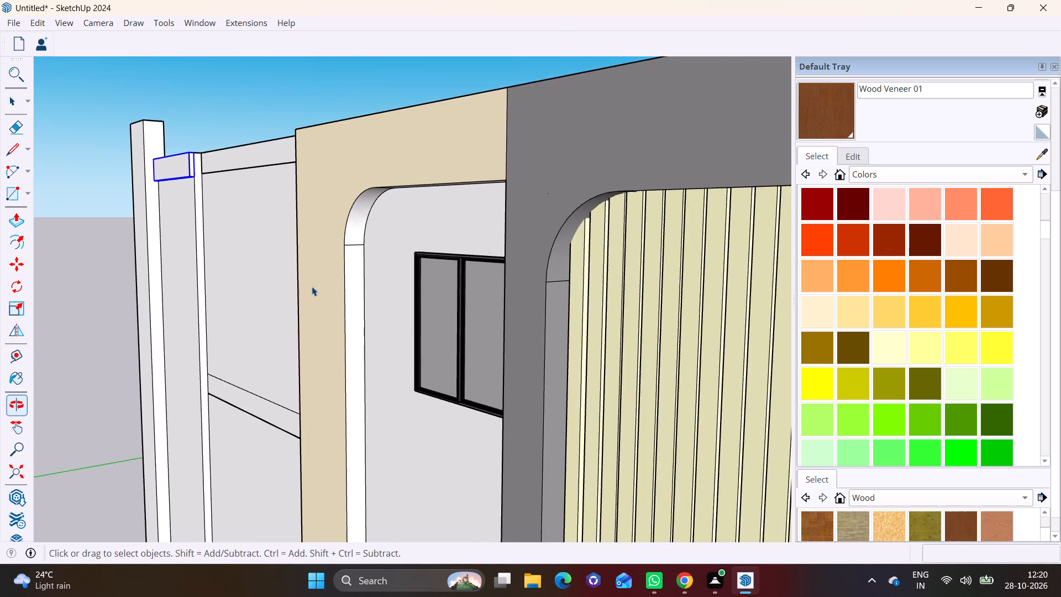
middle_click_drag(312, 286, 581, 242)
scroll(485, 277, "down", 6)
middle_click_drag(470, 304, 470, 221, "shift")
left_click(511, 225)
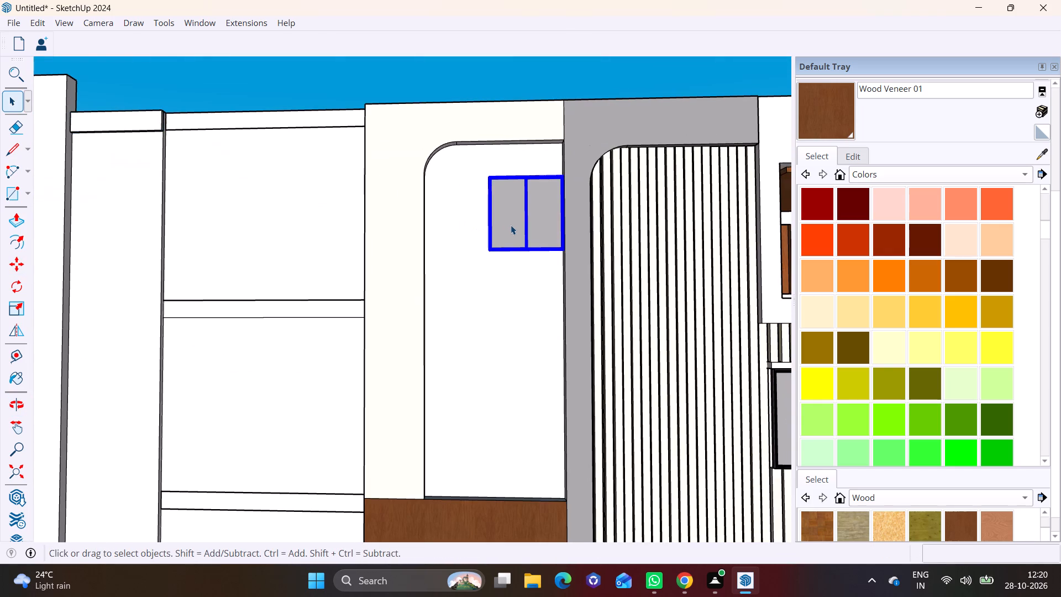
key("m")
left_click(558, 179)
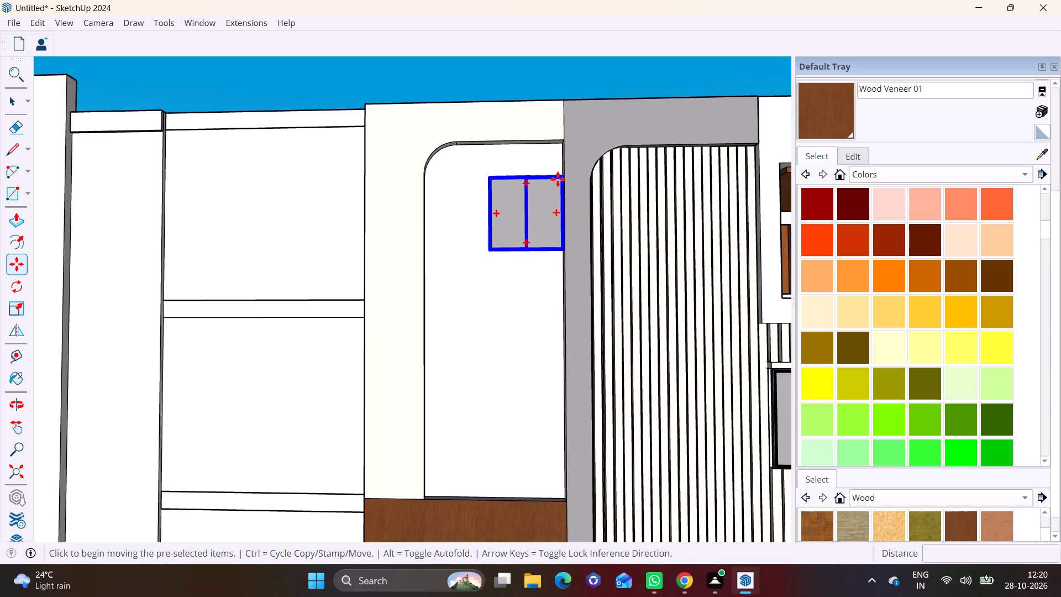
left_click(505, 371)
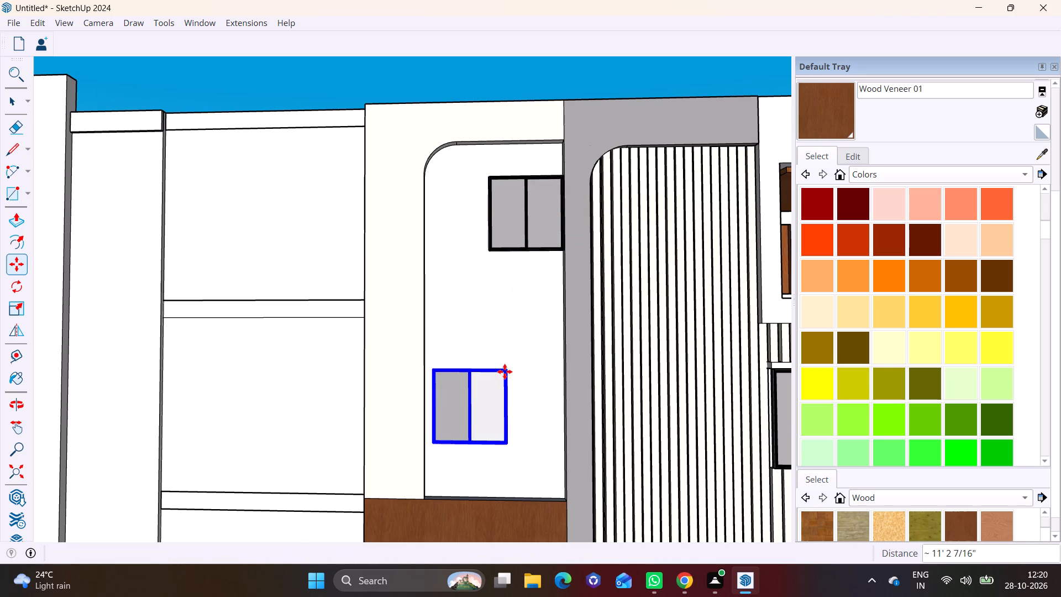
Copy the recess's lower window onto the adjoining banded panel's top storey beside the column, and copy that one about 10' 10" down.
left_click(505, 371)
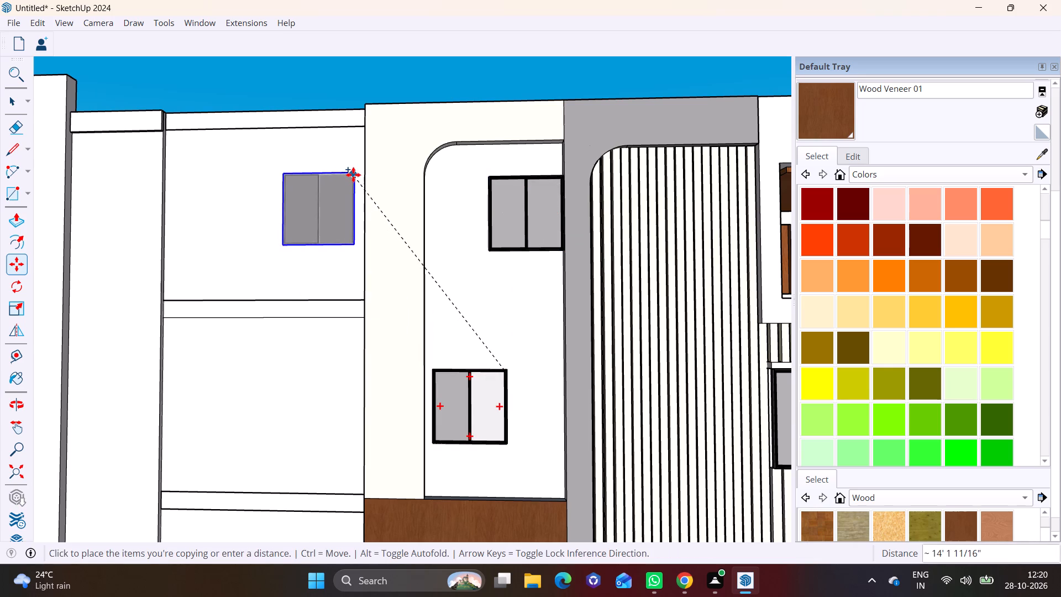
left_click(353, 182)
left_click(355, 183)
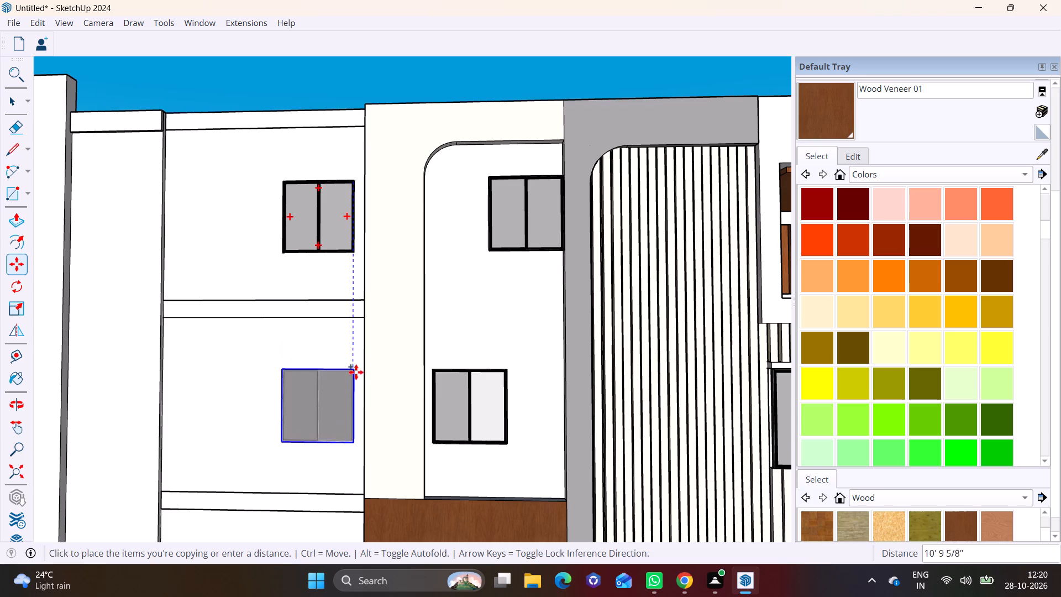
left_click(353, 372)
Copy the panel's two-pane window straight down into each of the two lowest storeys of the banded panel.
middle_click_drag(385, 384, 401, 114)
left_click(363, 109)
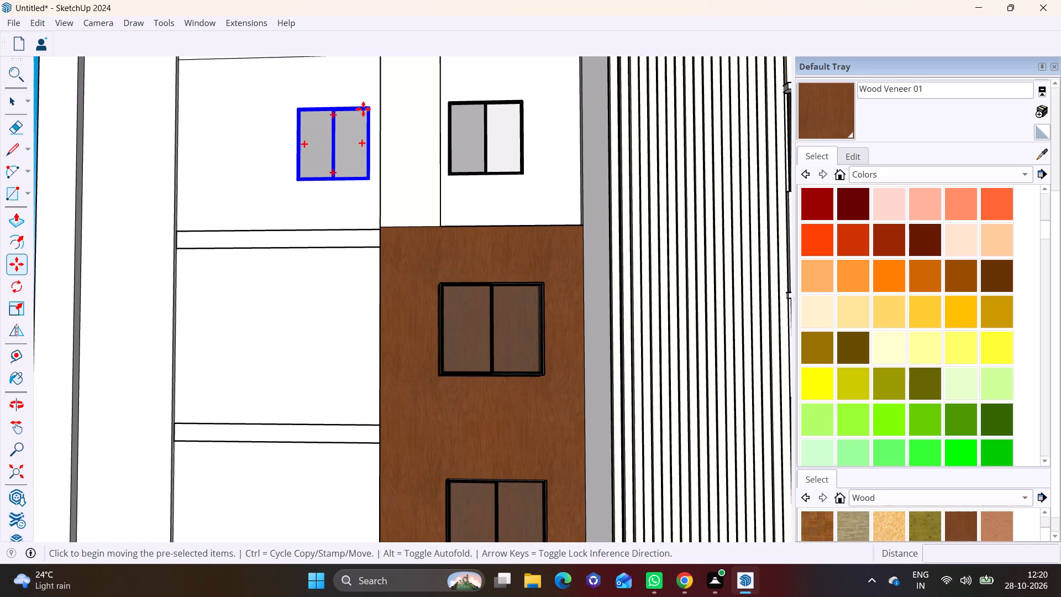
left_click(363, 314)
middle_click_drag(378, 313, 387, 111, "shift")
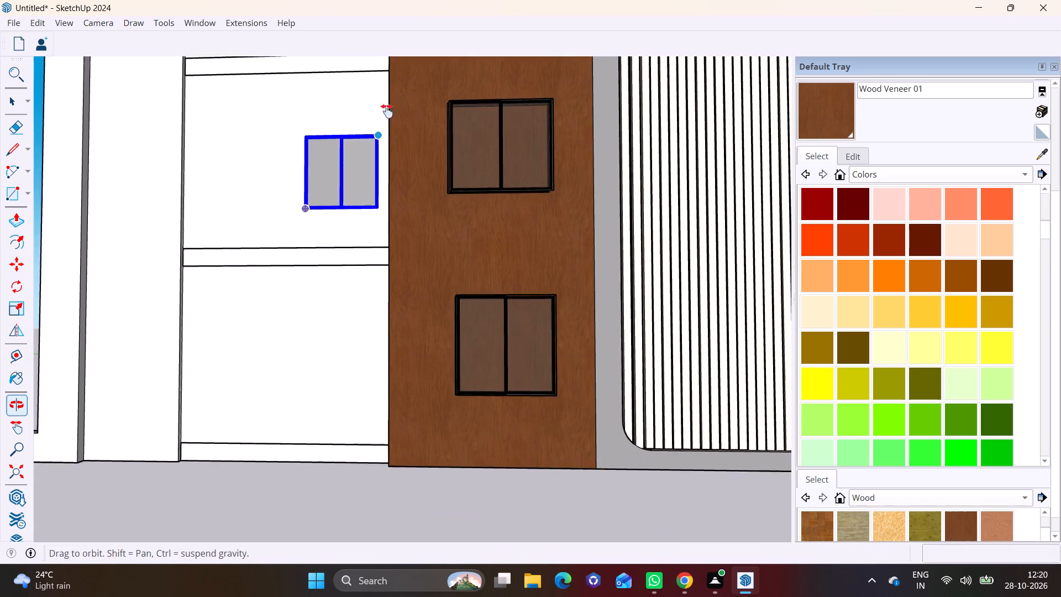
middle_click_drag(387, 111, 388, 105, "shift")
scroll(388, 105, "down", 1, "shift")
left_click(379, 104)
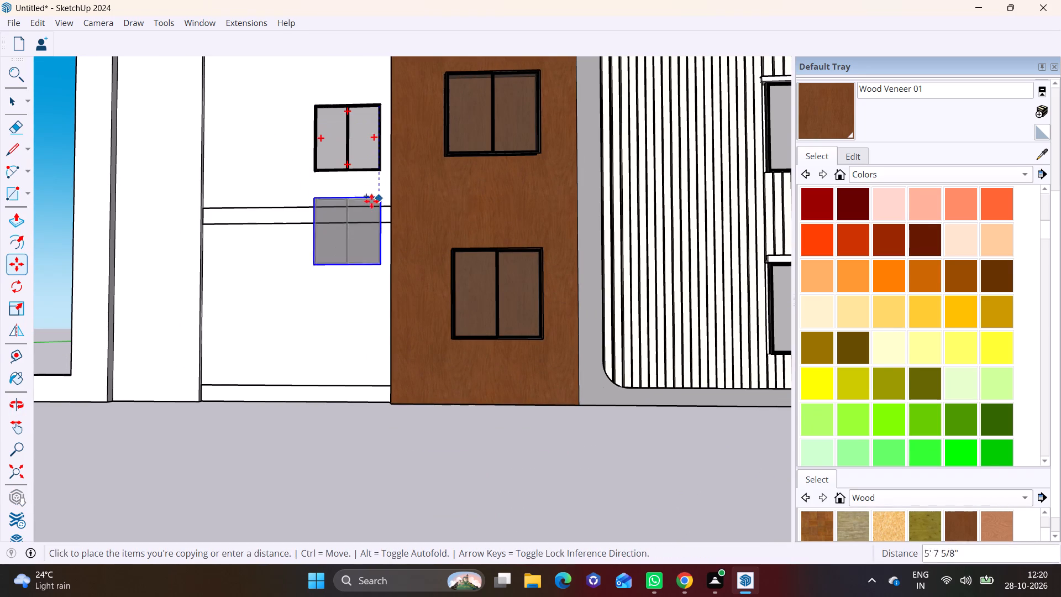
left_click(376, 275)
Move the banded panel's window in the third storey from the top upward by about 1'.
middle_click_drag(377, 172, 377, 275, "shift")
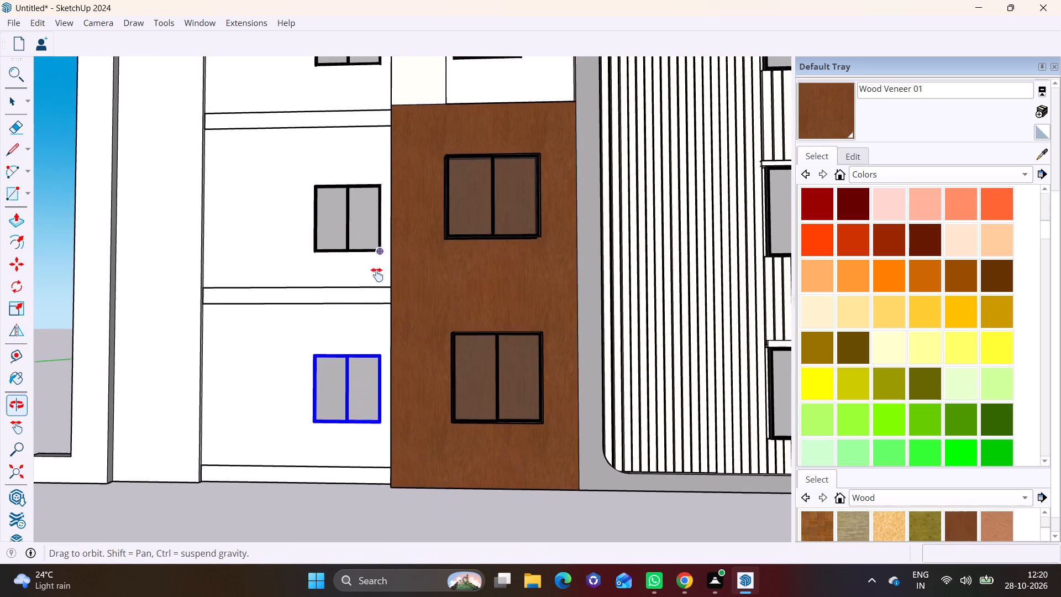
middle_click_drag(377, 275, 379, 313, "shift")
key("space")
left_click(342, 275)
key("m")
left_click(342, 272)
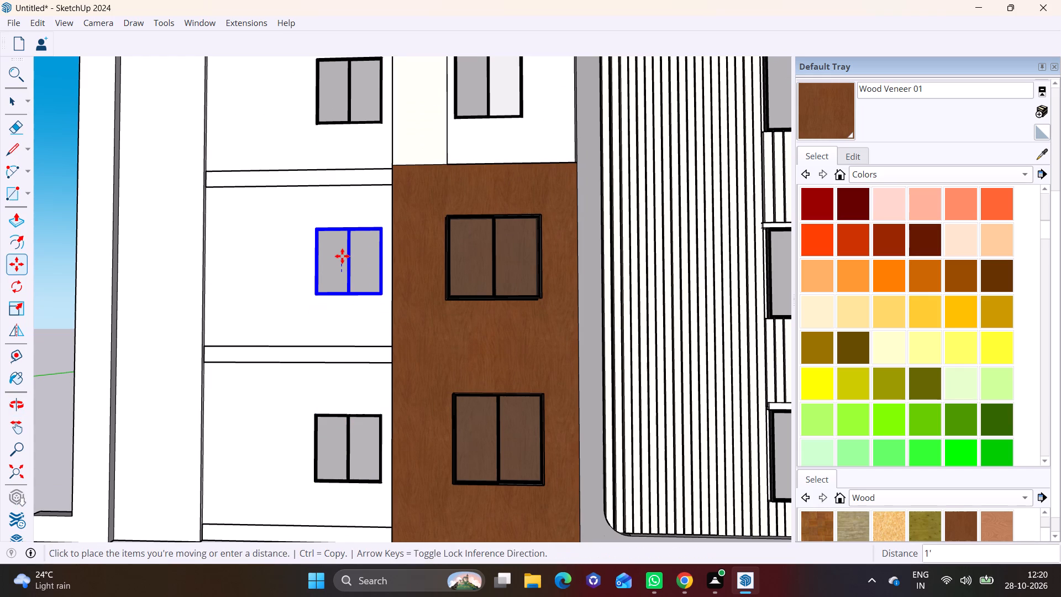
left_click(342, 256)
Move the banded panel's window in the second storey from the top upward by about 7 1/2".
scroll(344, 127, "down", 2)
middle_click_drag(345, 196, 345, 290, "shift")
scroll(340, 211, "up", 3)
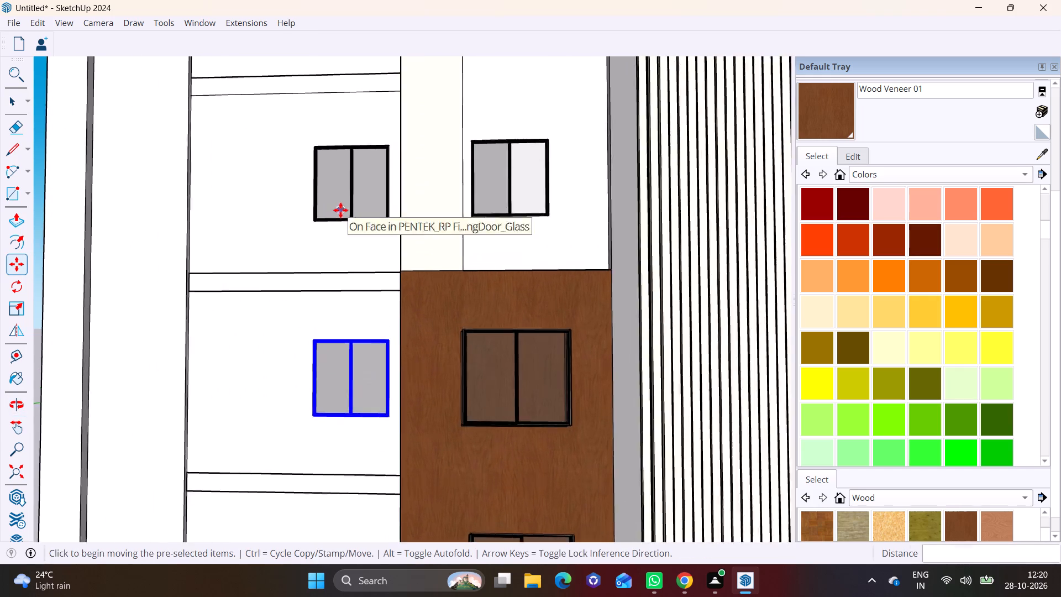
middle_click_drag(338, 226, 335, 261)
scroll(339, 228, "up", 2)
key("space")
left_click(345, 221)
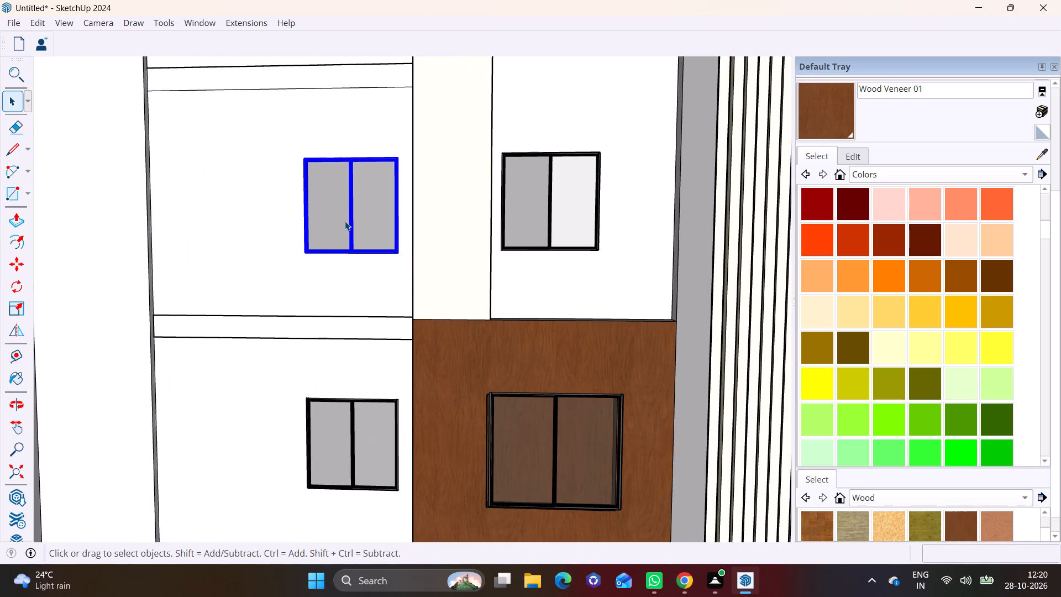
key("m")
left_click(345, 221)
left_click(340, 206)
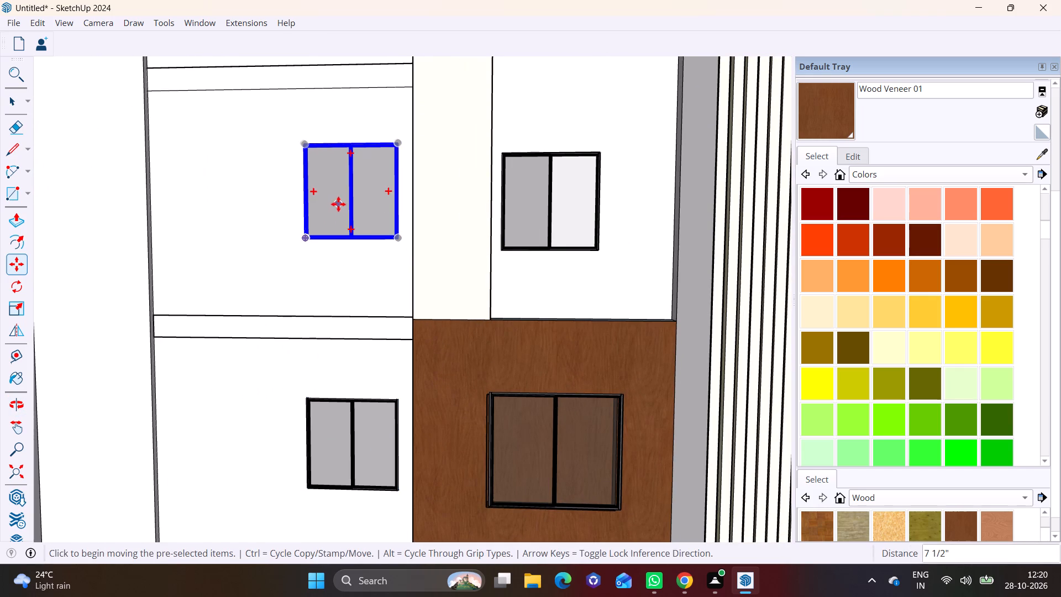
Draw a rectangle about 6" high and 5' 5" wide just above the panel's top window, starting at the column edge.
scroll(339, 204, "down", 3)
middle_click_drag(355, 174, 365, 368, "shift")
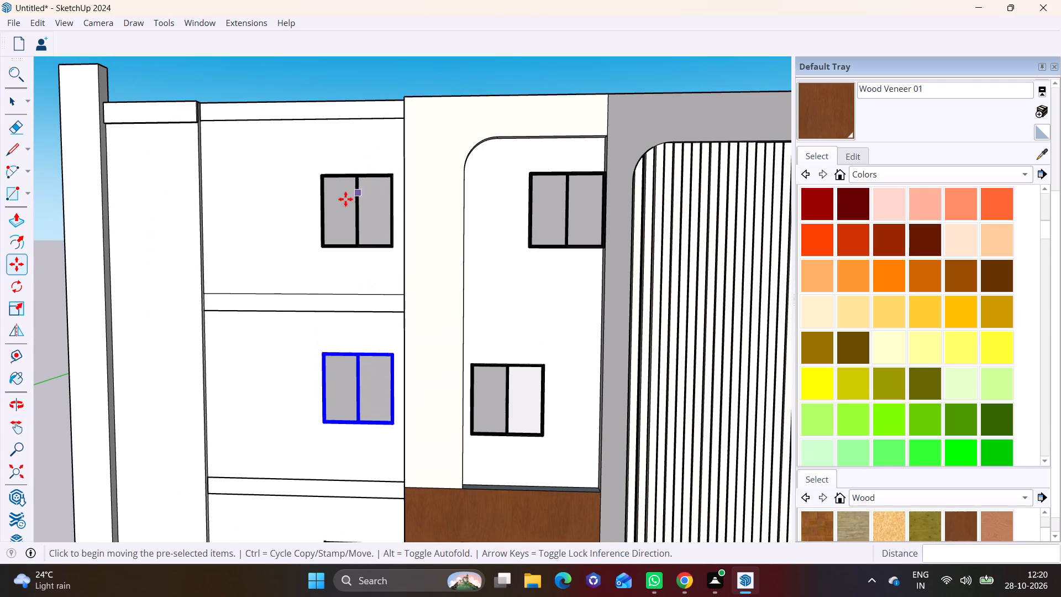
key("space")
middle_click_drag(334, 193, 489, 284)
scroll(458, 231, "up", 6)
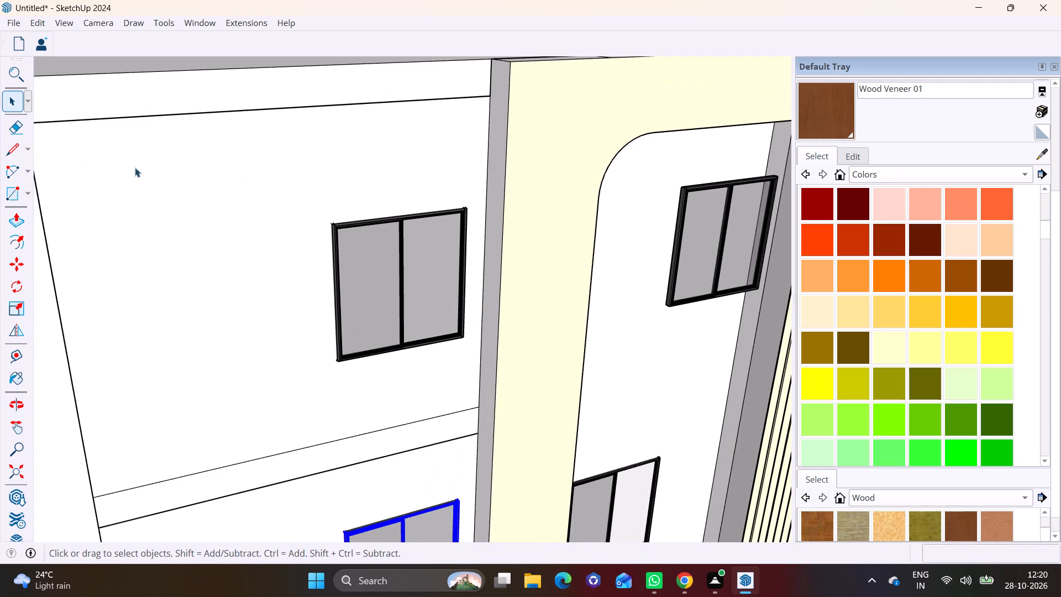
left_click(22, 192)
left_click(30, 196)
left_click(34, 212)
middle_click_drag(454, 193, 497, 200)
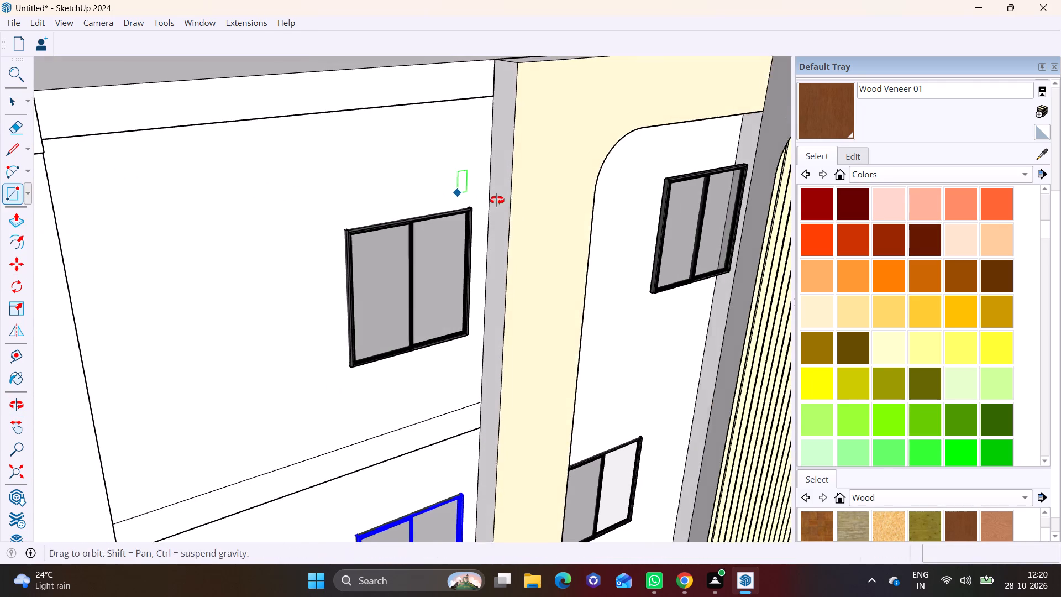
middle_click_drag(497, 200, 502, 200)
left_click(492, 195)
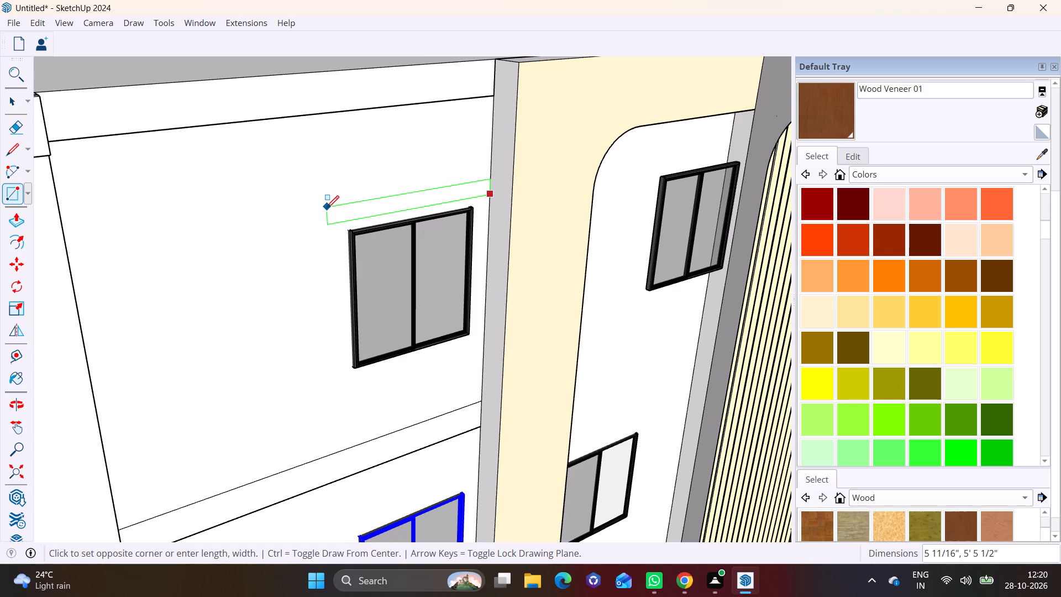
left_click(325, 209)
Make the rectangle above the top window, with its edges, into a group.
key("space")
double_click(345, 218)
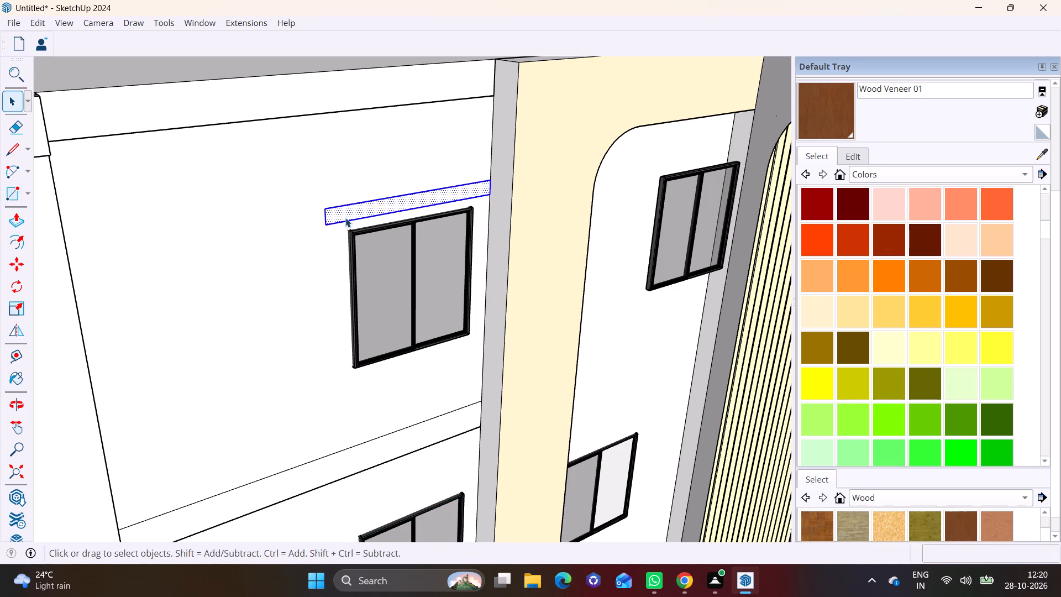
right_click(345, 218)
left_click(389, 351)
Extrude the grouped rectangle's front face outward about 4 7/8" to form a ledge above the top window.
triple_click(334, 217)
left_click(345, 214)
left_click(26, 216)
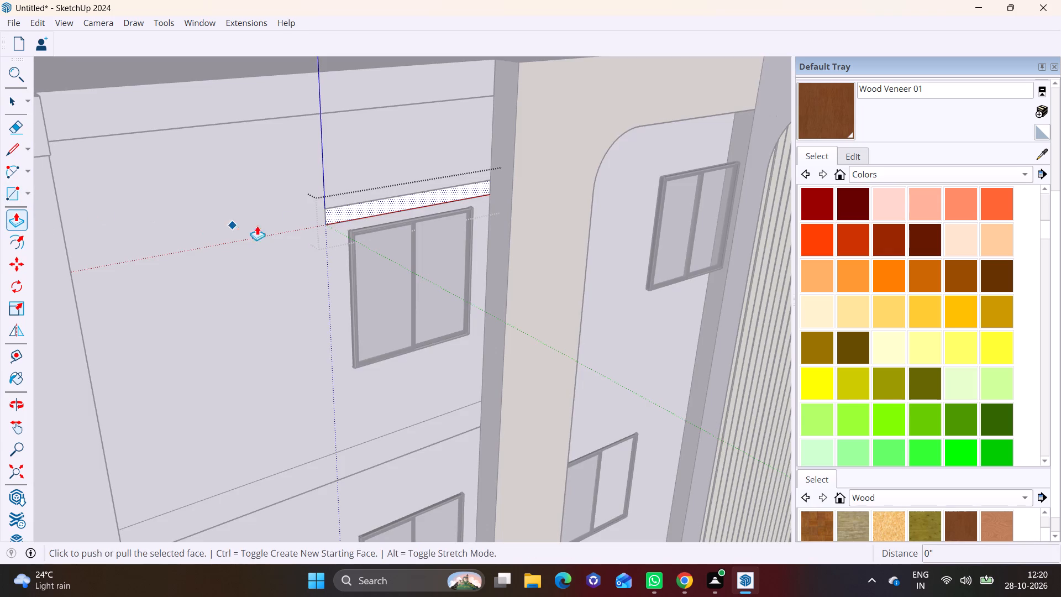
left_click(342, 212)
left_click(352, 210)
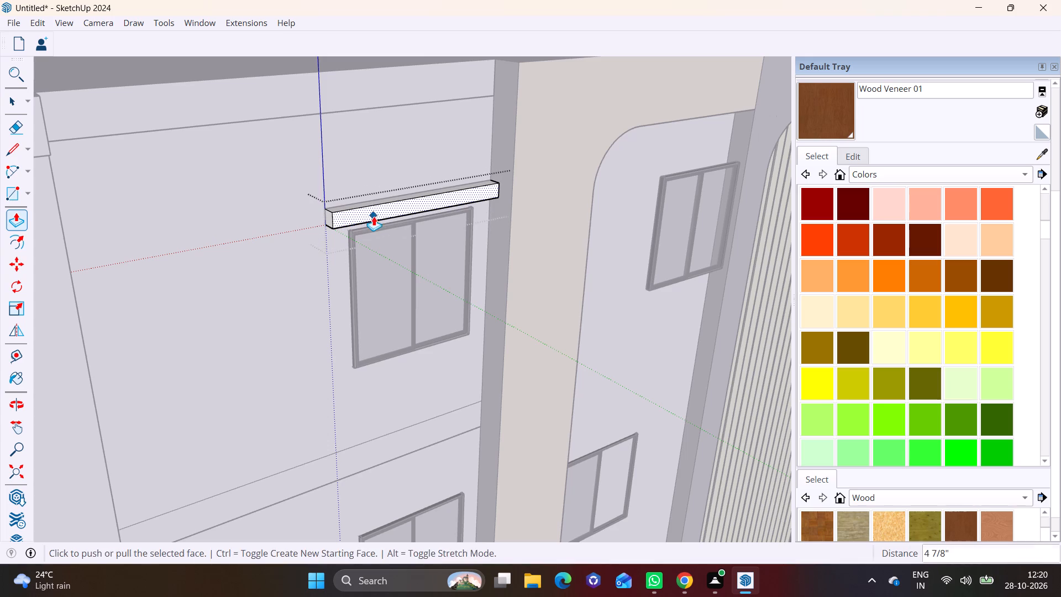
Extend the ledge's free end about 6' 6" to the panel's far edge, and leave the group.
middle_click_drag(374, 216, 498, 205)
key("space")
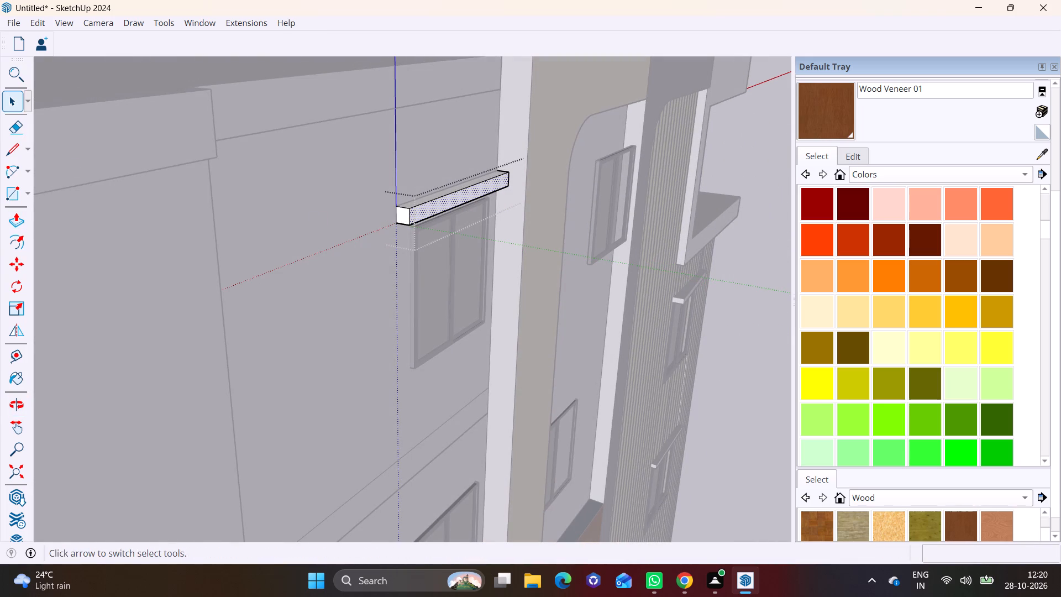
left_click(8, 97)
left_click(401, 213)
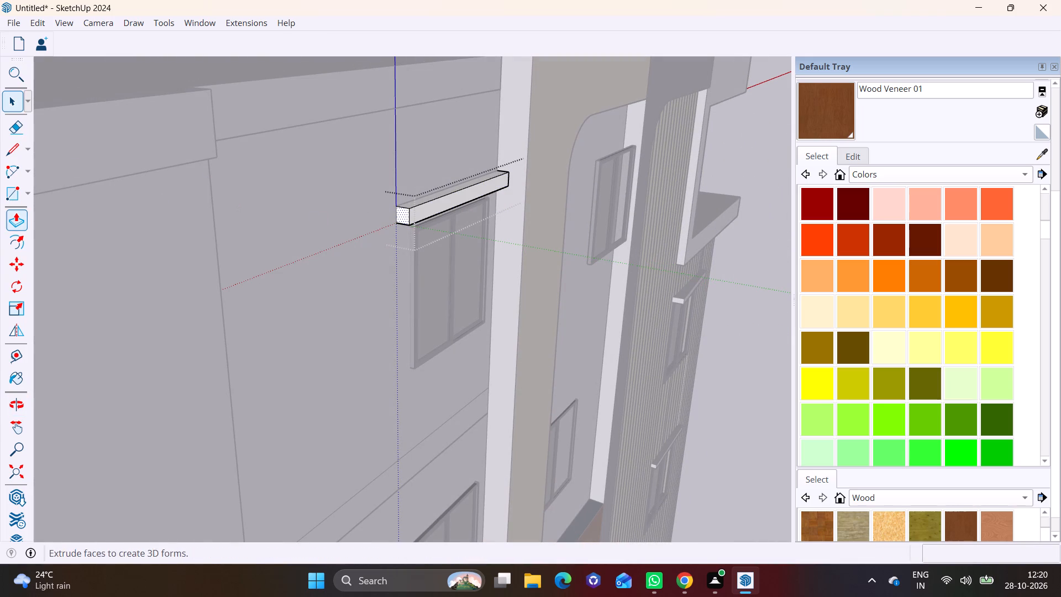
left_click(20, 216)
left_click(408, 218)
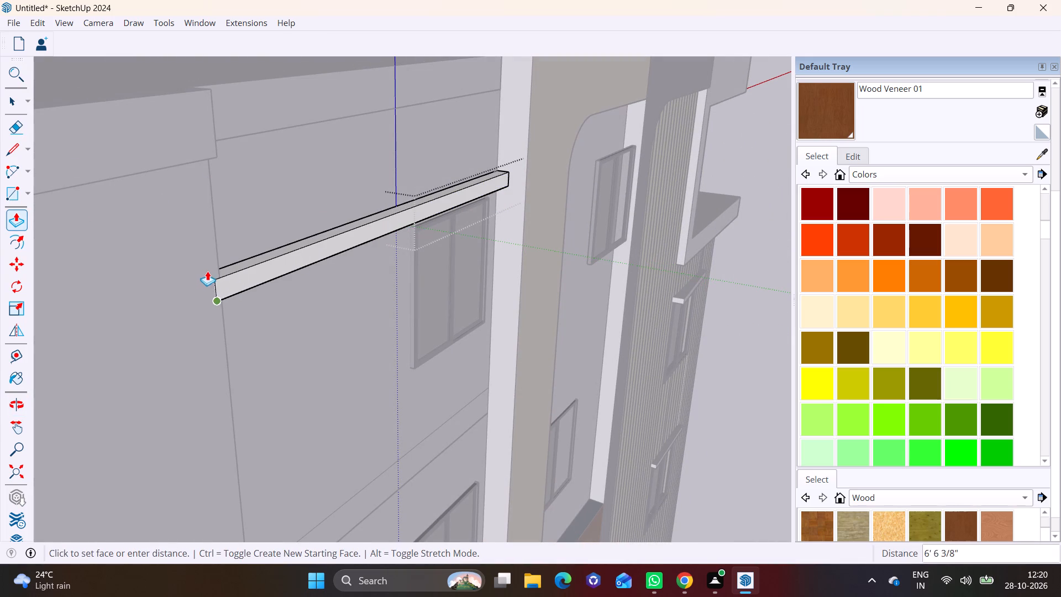
left_click(219, 268)
key("space")
left_click(272, 221)
Pull the ledge's underside down to the top edge of the window's frame inside its group, and leave the group.
scroll(282, 208, "down", 7)
middle_click_drag(343, 308, 195, 180)
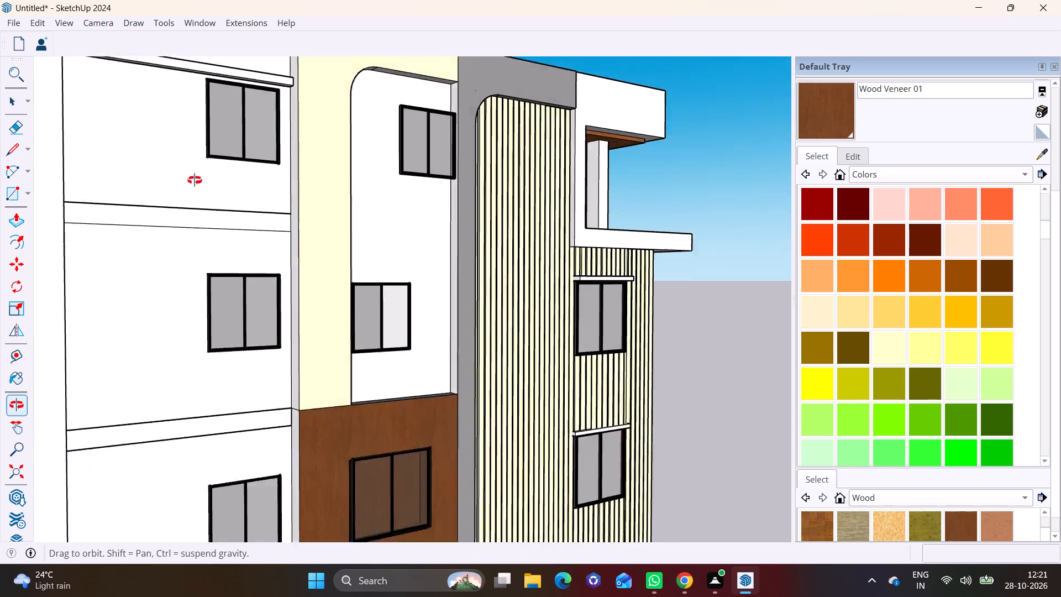
middle_click_drag(195, 180, 143, 142)
middle_click_drag(216, 98, 393, 274, "shift")
scroll(381, 239, "up", 6)
middle_click_drag(346, 236, 267, 255)
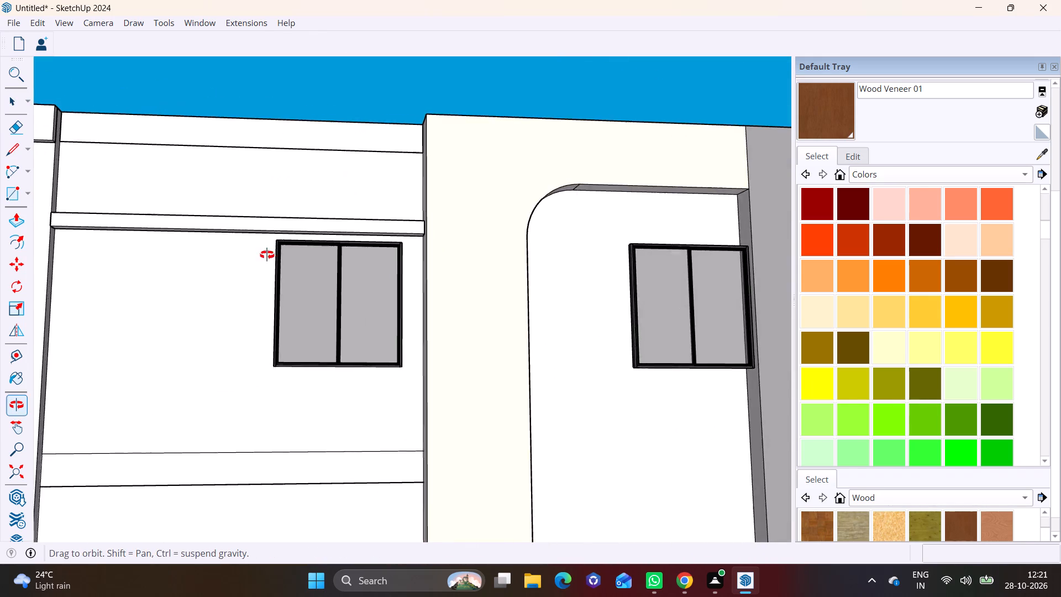
middle_click_drag(267, 255, 266, 255)
scroll(308, 229, "up", 8)
middle_click_drag(323, 231, 369, 176, "shift")
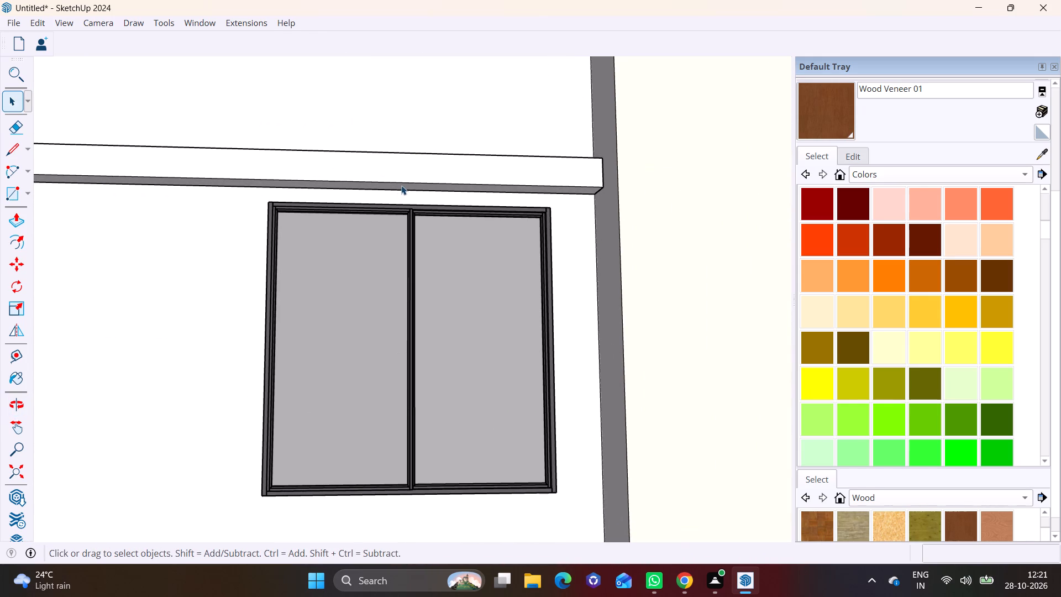
left_click(401, 185)
double_click(399, 185)
double_click(396, 188)
left_click(384, 187)
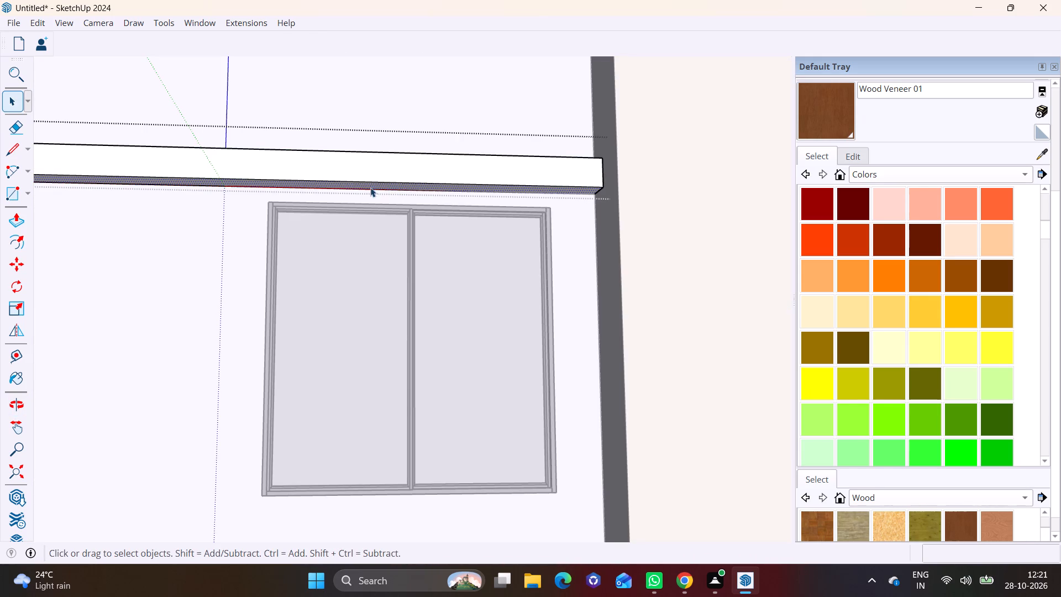
left_click(19, 218)
left_click(253, 185)
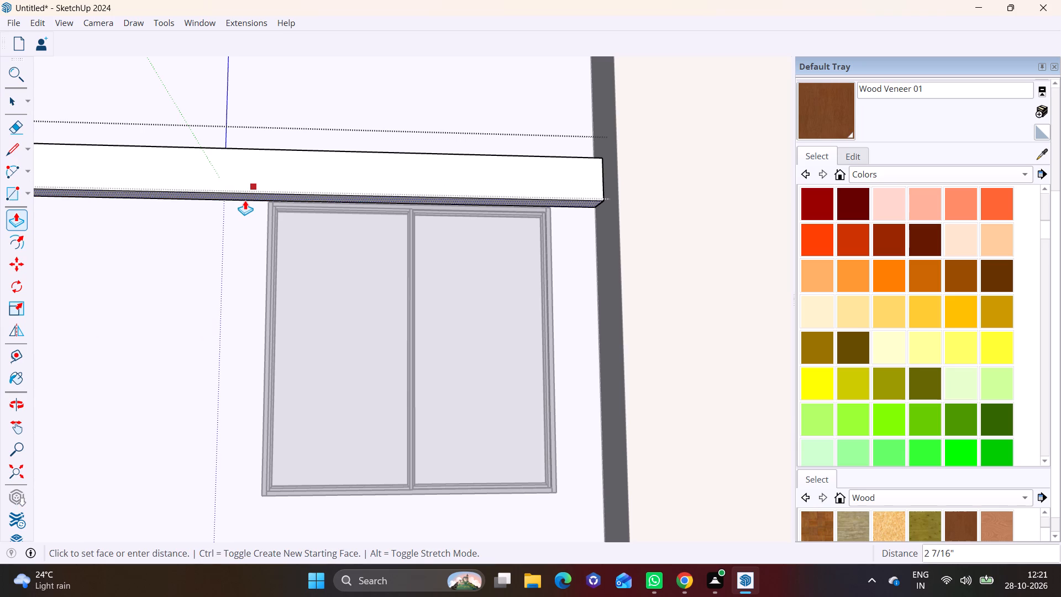
left_click(245, 200)
key("space")
scroll(263, 179, "down", 8)
middle_click_drag(289, 223, 224, 355)
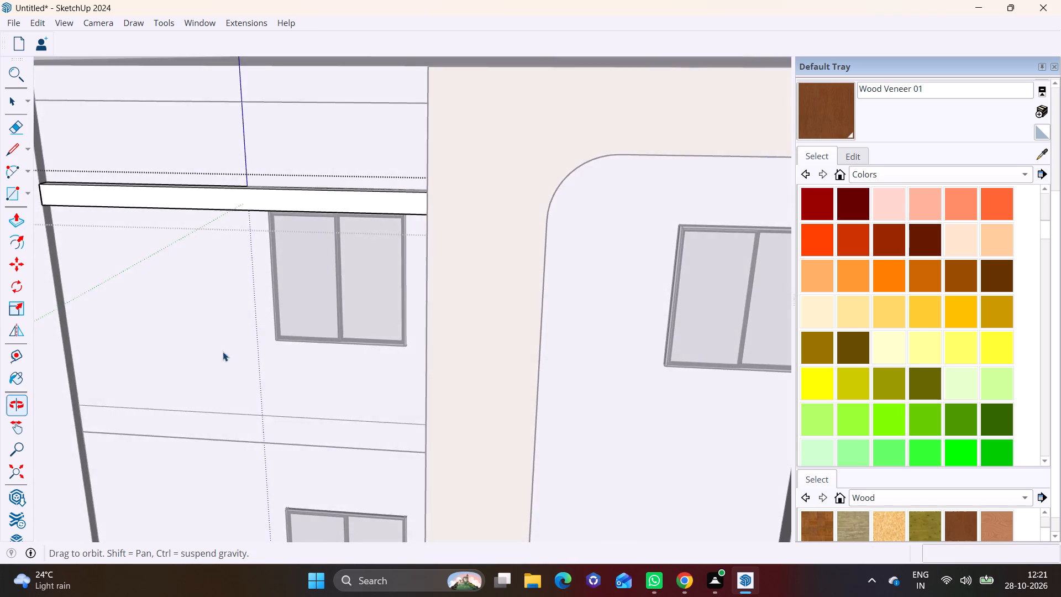
scroll(249, 301, "down", 3)
left_click(286, 177)
middle_click_drag(263, 200, 288, 180)
Copy the ledge about 4' 10" straight down to sit directly beneath the panel's top window.
left_click(266, 225)
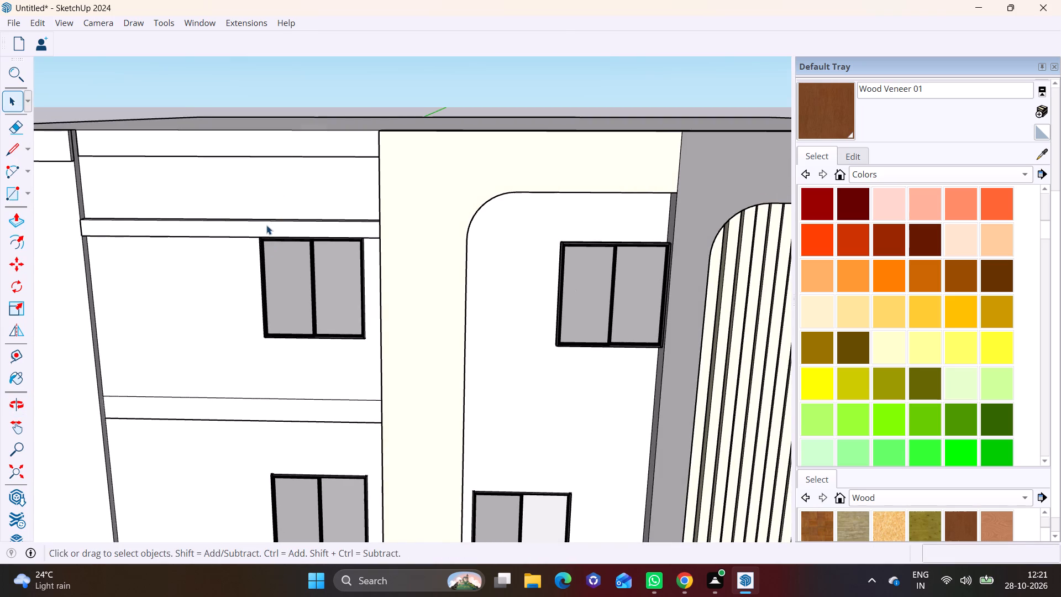
middle_click_drag(306, 242, 397, 169)
scroll(387, 260, "up", 6)
middle_click_drag(385, 234, 433, 158)
scroll(426, 161, "up", 3)
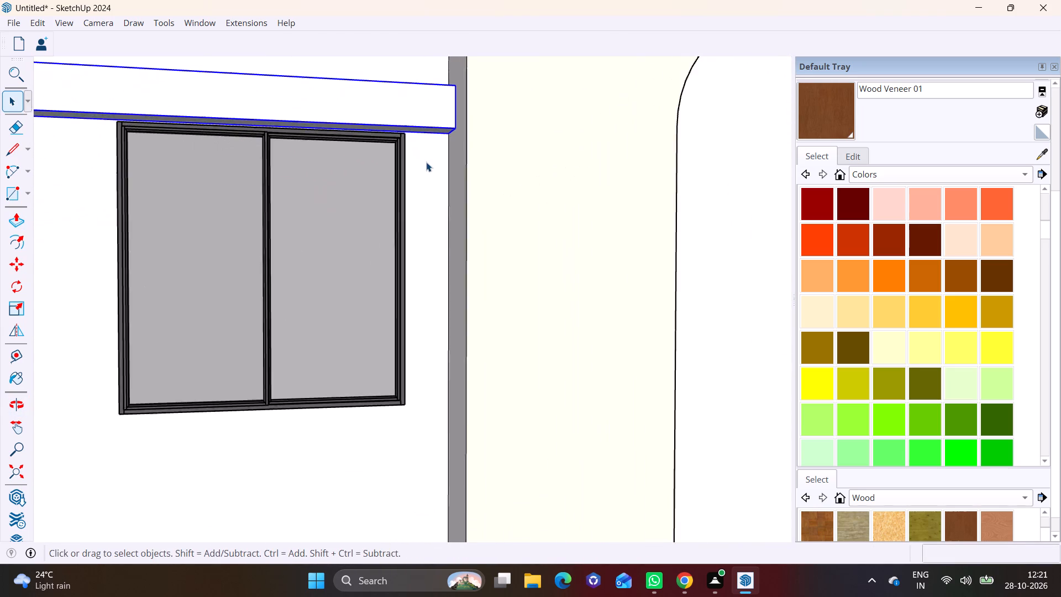
scroll(426, 162, "up", 1)
key("m")
left_click(455, 135)
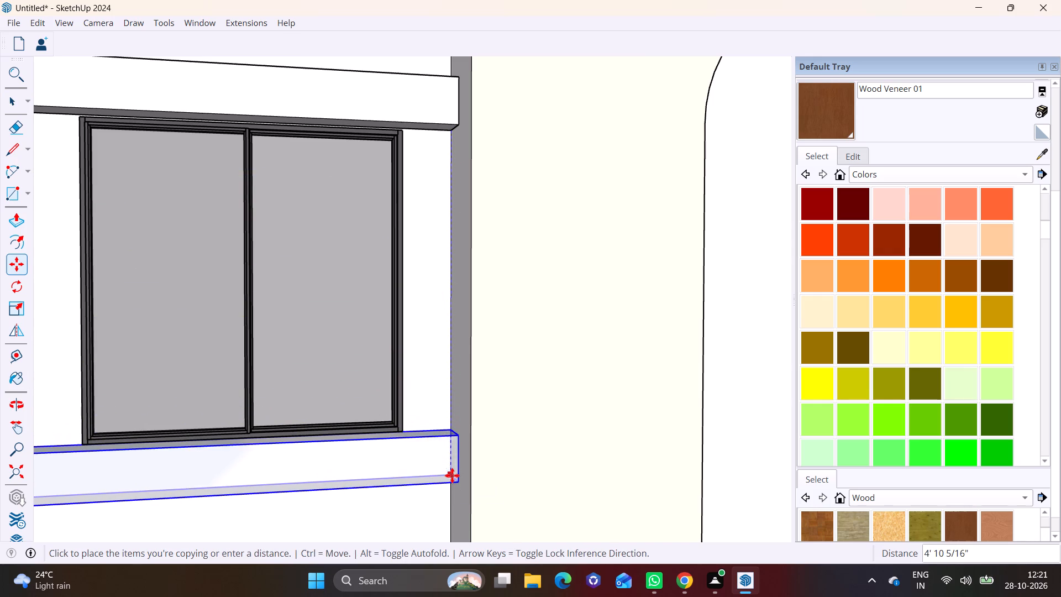
left_click(452, 475)
Copy the ledge beneath the top window down to the head of the second-storey window below it.
key("space")
scroll(453, 353, "down", 11)
middle_click_drag(405, 384, 431, 159, "shift")
scroll(431, 159, "down", 1, "shift")
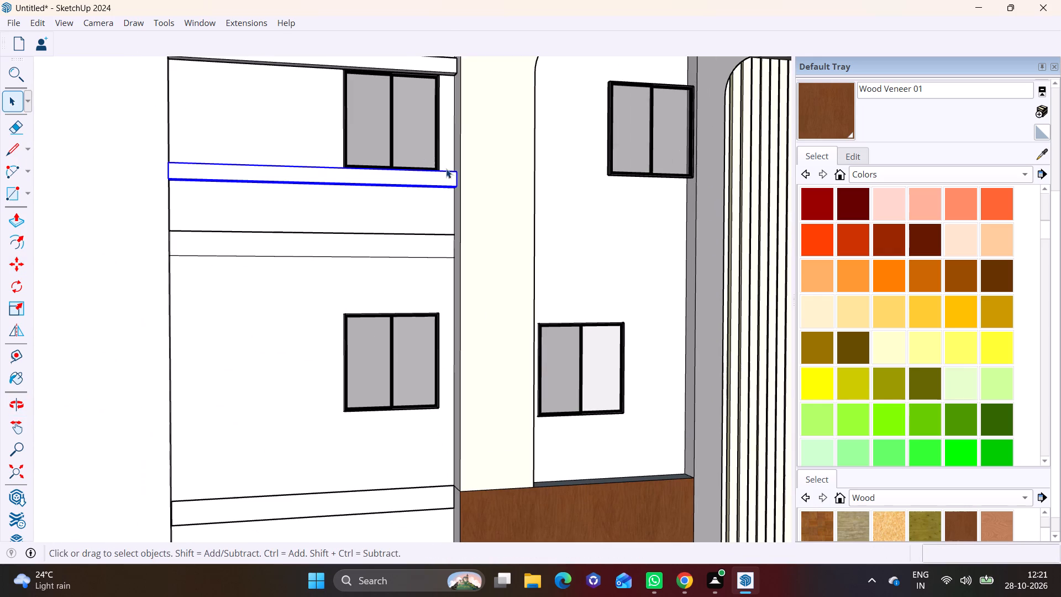
key("m")
left_click(457, 172)
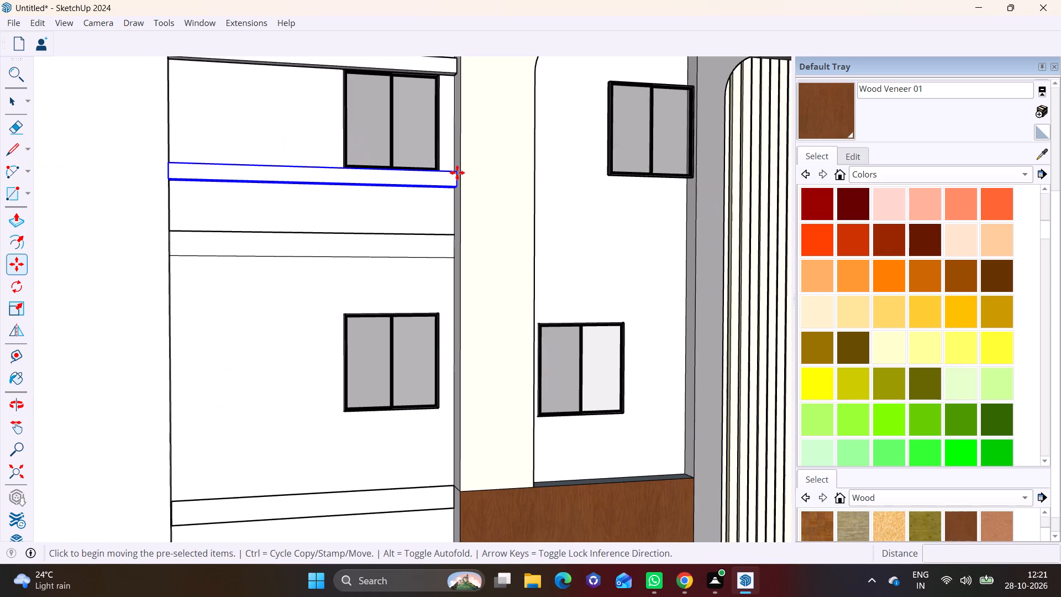
left_click(458, 299)
Copy that ledge about 4' 8" down to sit directly beneath the same window.
middle_click_drag(455, 295, 455, 254)
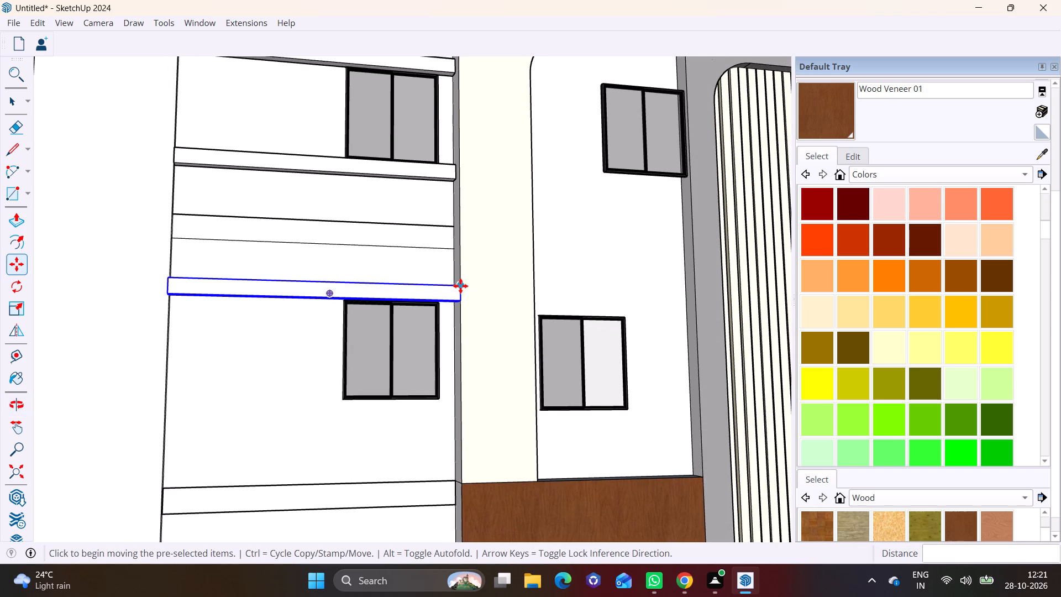
left_click(460, 286)
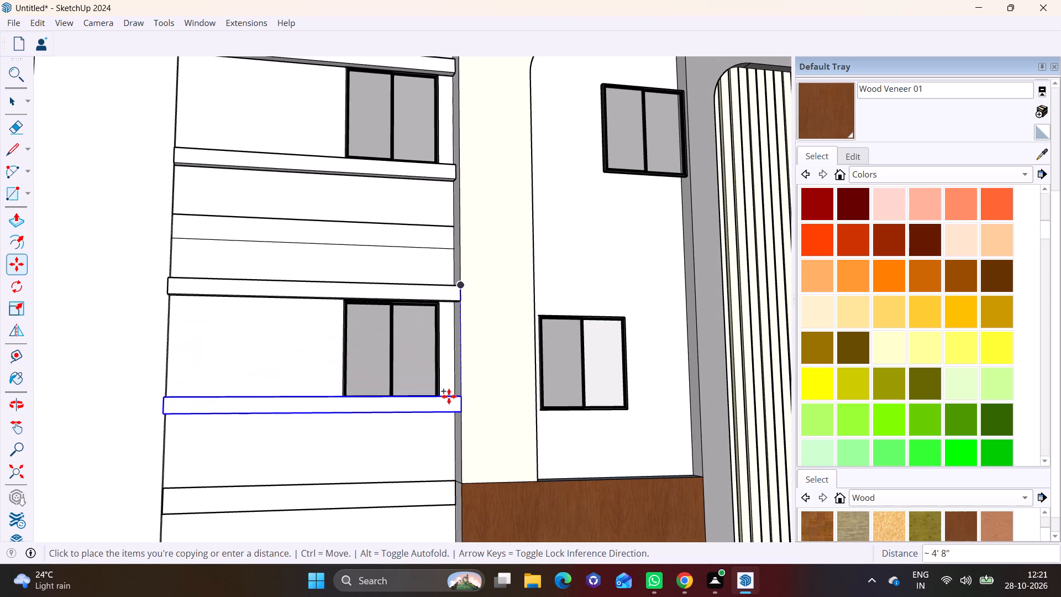
left_click(449, 396)
key("space")
left_click(319, 329)
middle_click_drag(262, 298, 49, 379)
scroll(158, 317, "down", 2)
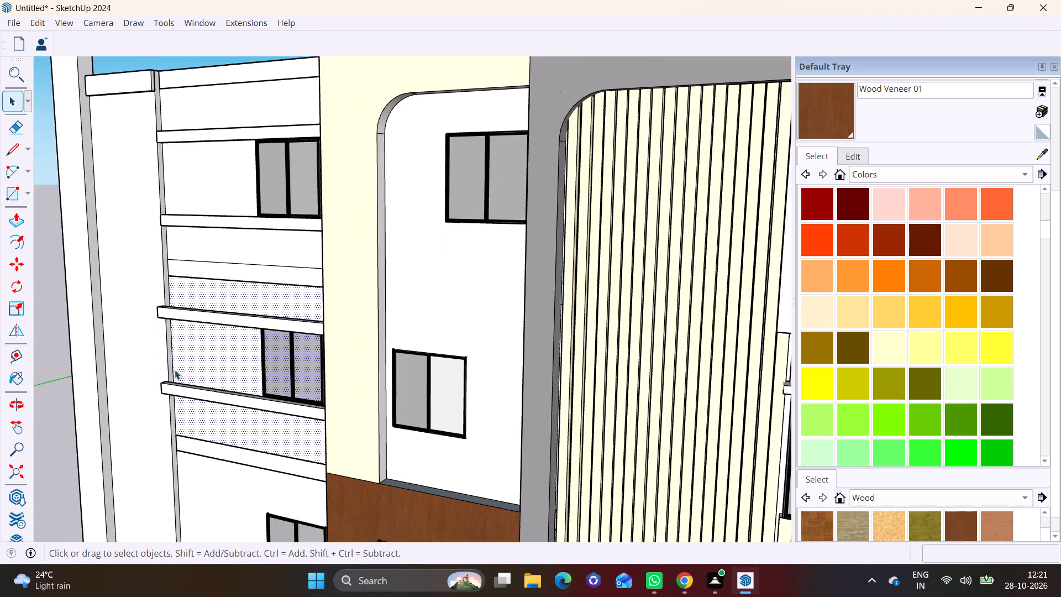
Move the ledge beneath the panel's second window from the top up about 8" to meet the window's bottom edge.
middle_click_drag(193, 323, 363, 472)
scroll(147, 358, "up", 6)
middle_click_drag(173, 378, 228, 262)
scroll(395, 406, "up", 3)
left_click(591, 364)
middle_click_drag(601, 362, 569, 435)
scroll(610, 405, "up", 3)
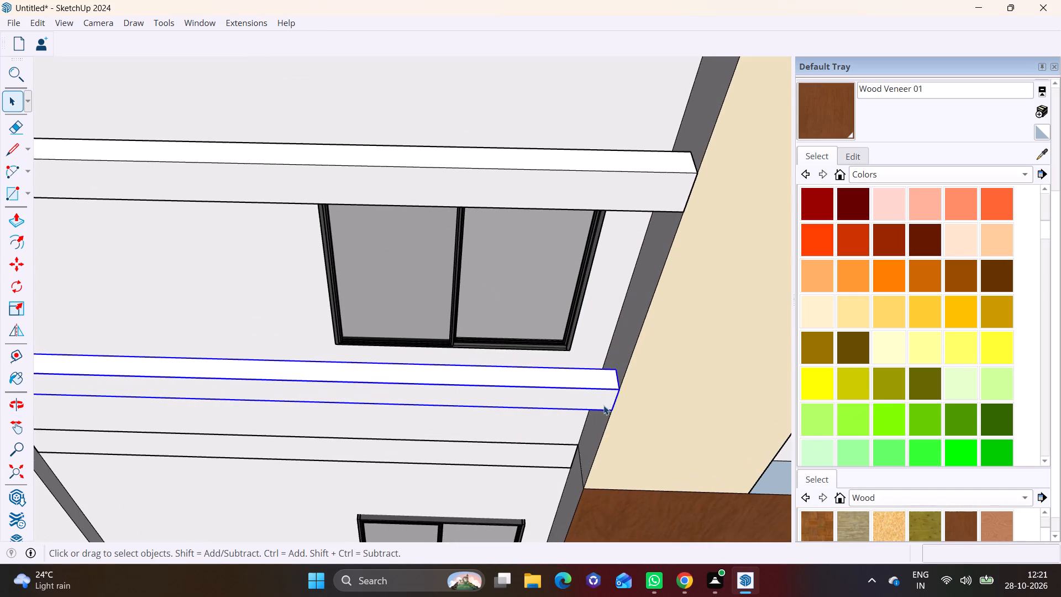
key("m")
left_click(618, 373)
left_click(612, 353)
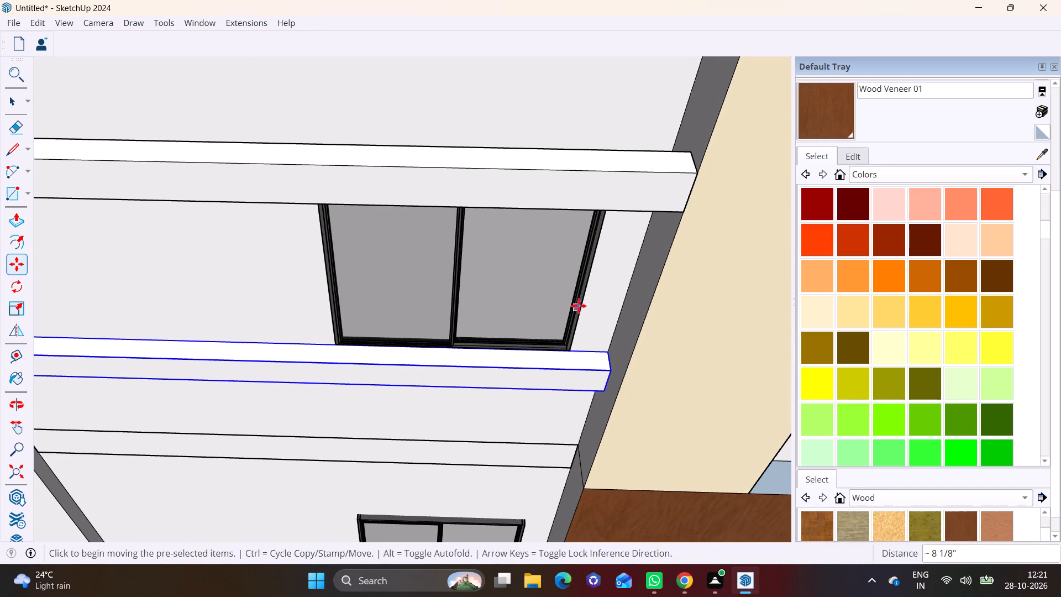
Move the ledge above that same window up about 7 1/4" so its underside sits at the window's head.
scroll(577, 303, "down", 2)
middle_click_drag(570, 319, 524, 440, "shift")
key("space")
left_click(533, 365)
key("m")
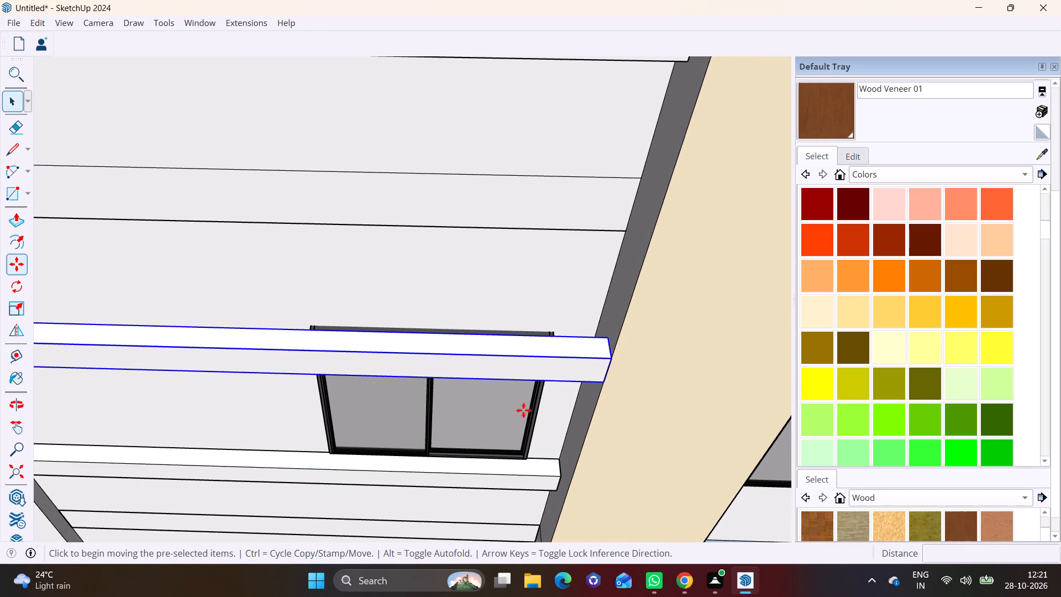
left_click(608, 343)
left_click_drag(604, 312, 598, 303)
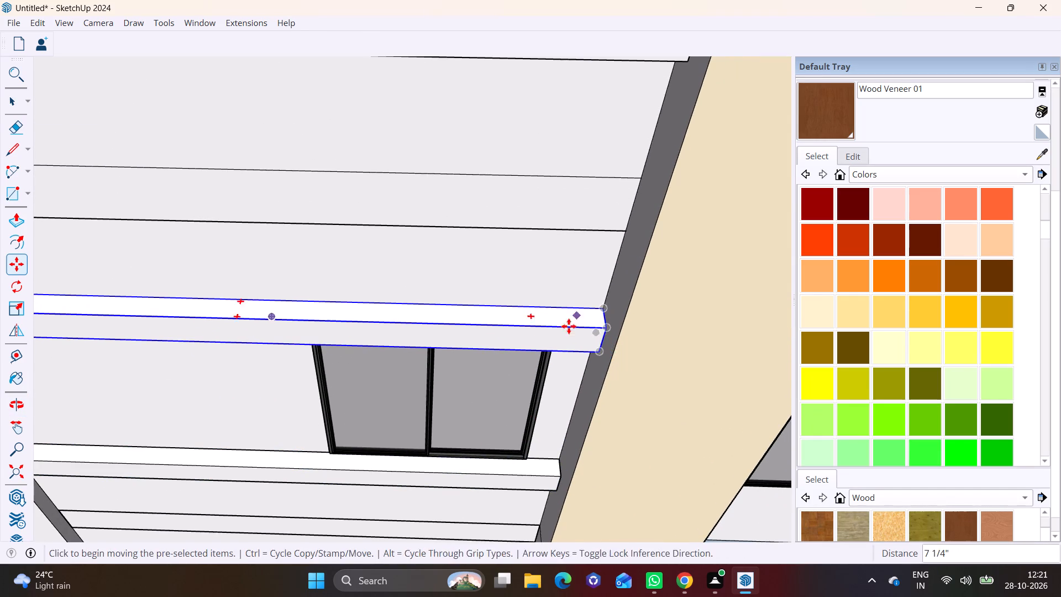
key("space")
Copy the ledge beneath the second window about 6' 4" down to the head of the third window from the top.
scroll(472, 381, "down", 10)
middle_click_drag(416, 418, 406, 239)
scroll(375, 410, "down", 3)
middle_click_drag(394, 432, 405, 309, "shift")
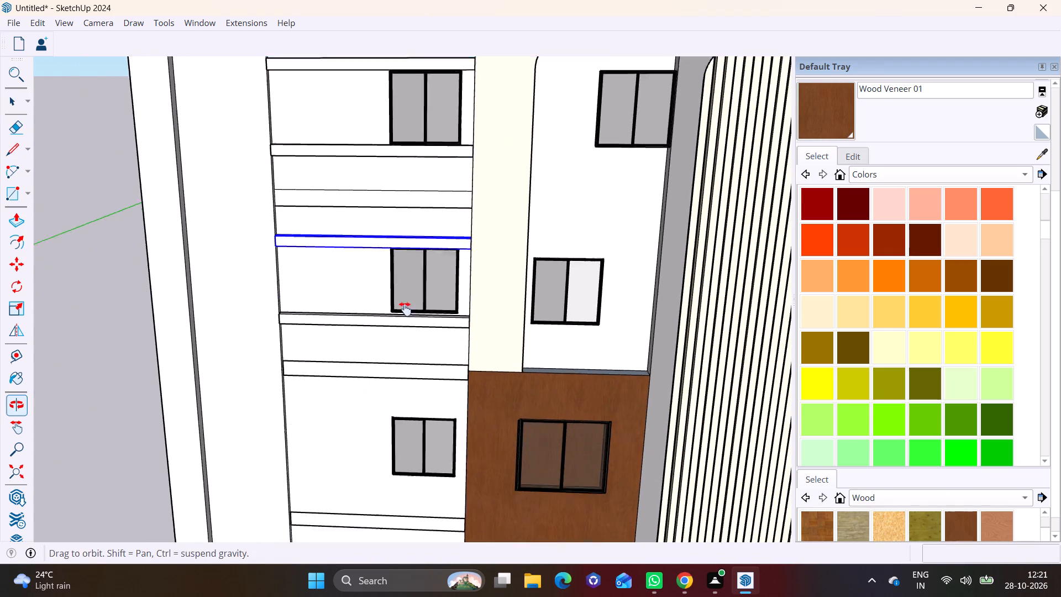
middle_click_drag(405, 309, 408, 185, "shift")
scroll(423, 251, "up", 2)
middle_click_drag(415, 252, 355, 193)
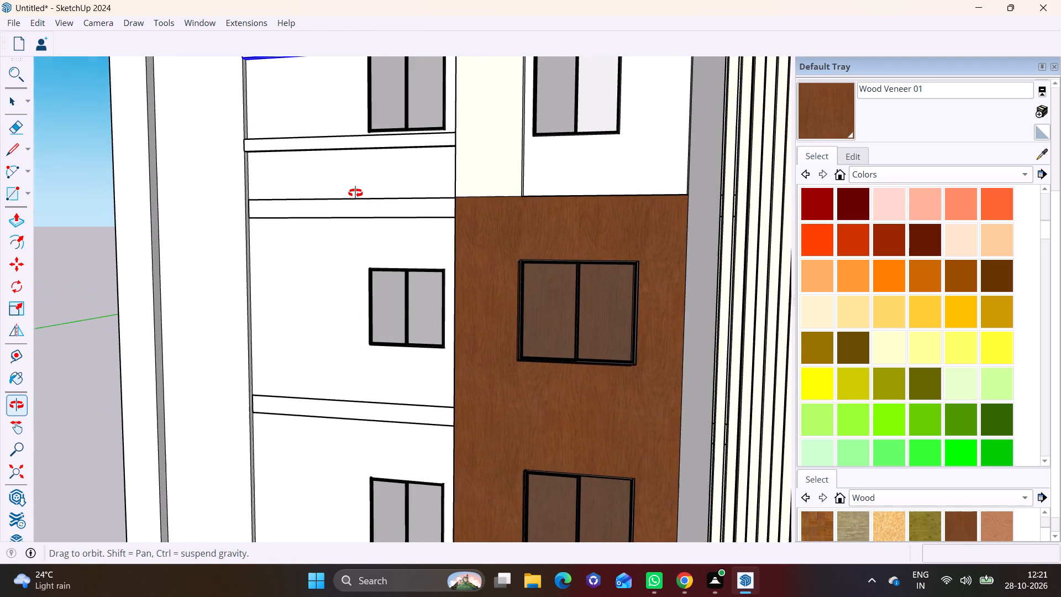
middle_click_drag(355, 193, 356, 193)
scroll(367, 212, "up", 2)
middle_click_drag(384, 227, 455, 240)
scroll(429, 226, "down", 2)
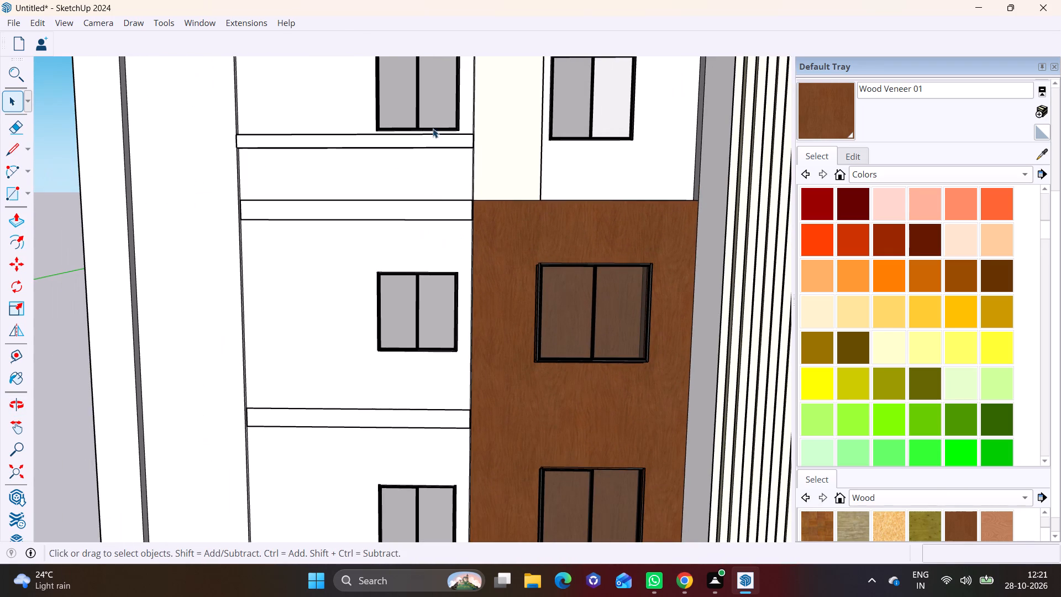
left_click(436, 142)
key("m")
left_click(470, 131)
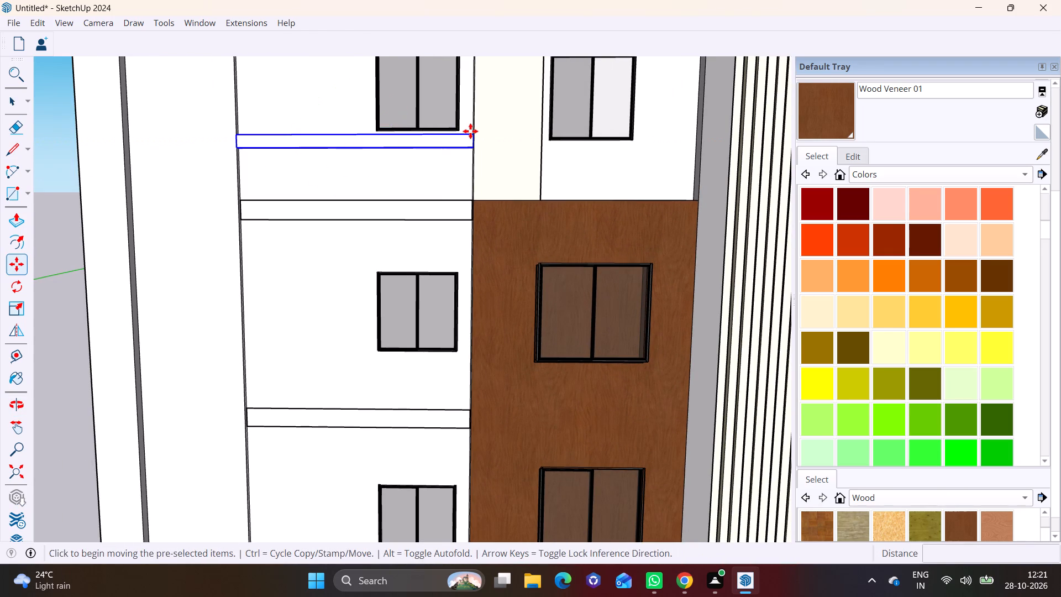
left_click(469, 260)
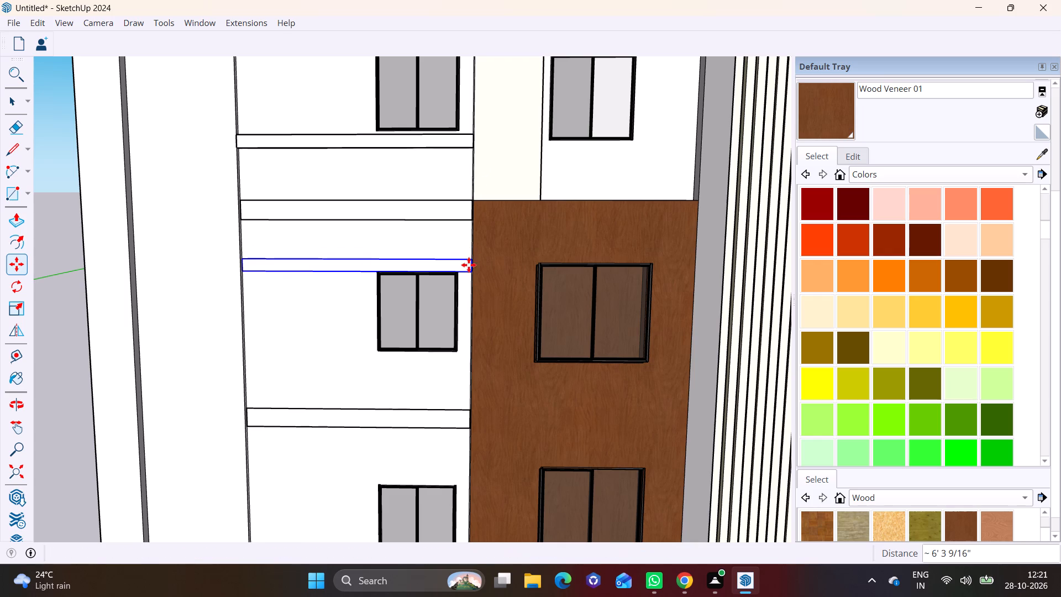
Copy that ledge about 4' 11" down to sit beneath the same third window.
left_click(469, 263)
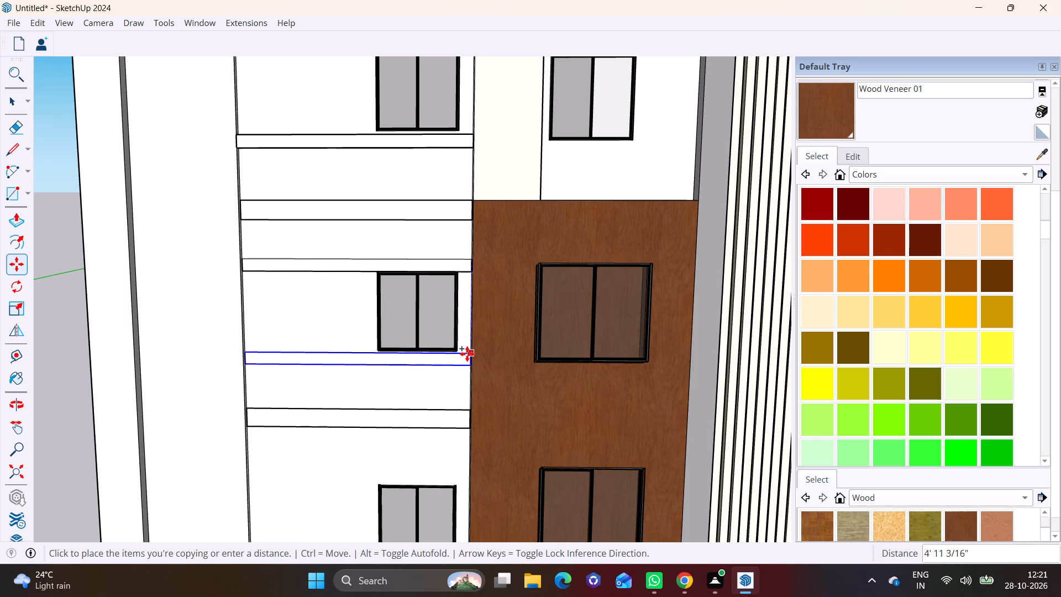
left_click(464, 356)
Move the ledge beneath the third window about 6" out from the wall and up against the window's bottom edge.
middle_click_drag(464, 354, 274, 450)
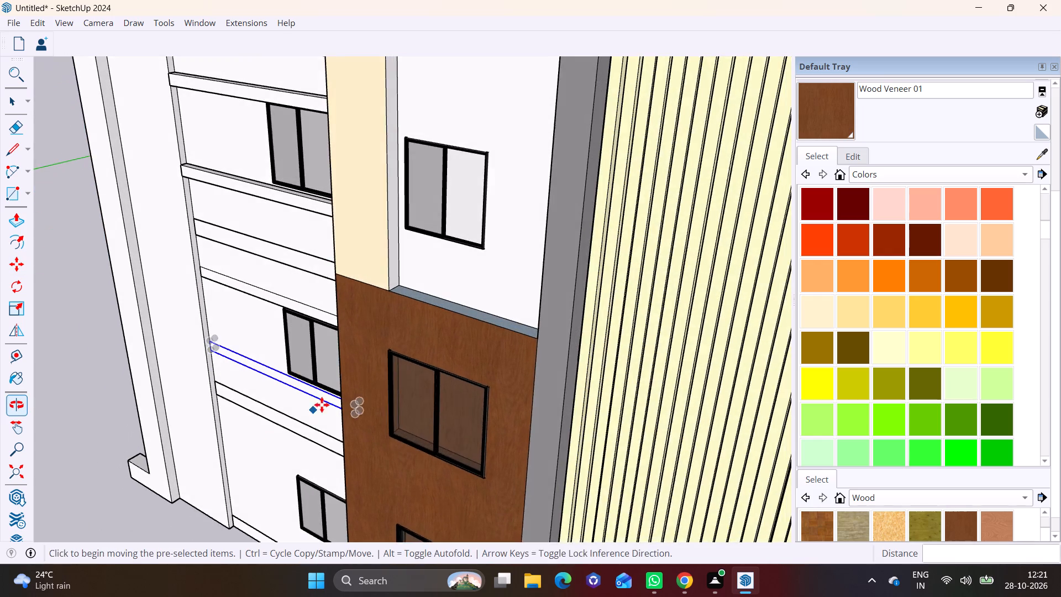
scroll(323, 403, "up", 6)
middle_click_drag(331, 412, 535, 307)
middle_click_drag(480, 244, 700, 221)
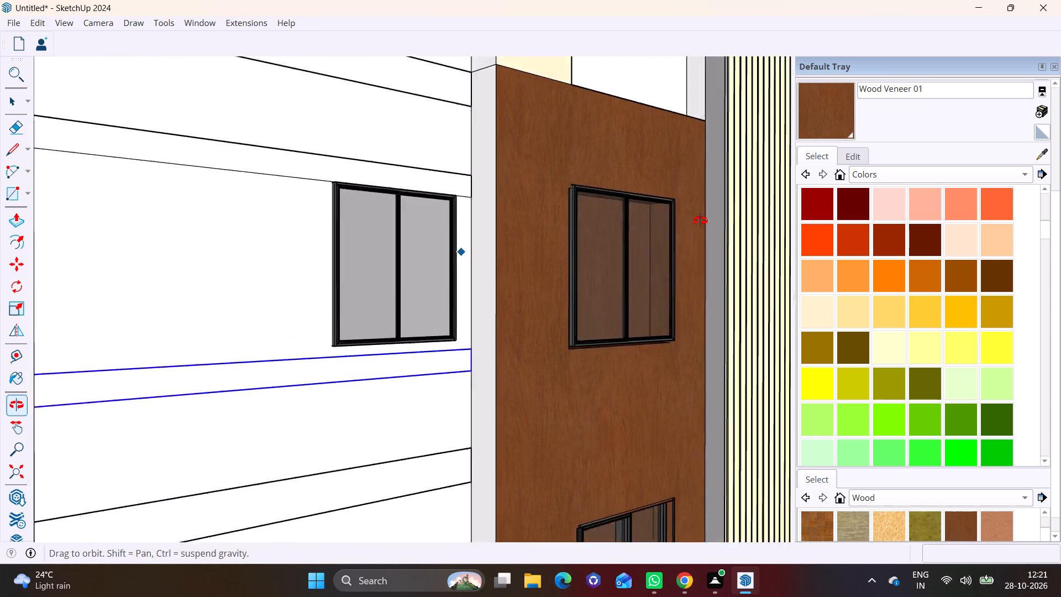
middle_click_drag(700, 221, 782, 334)
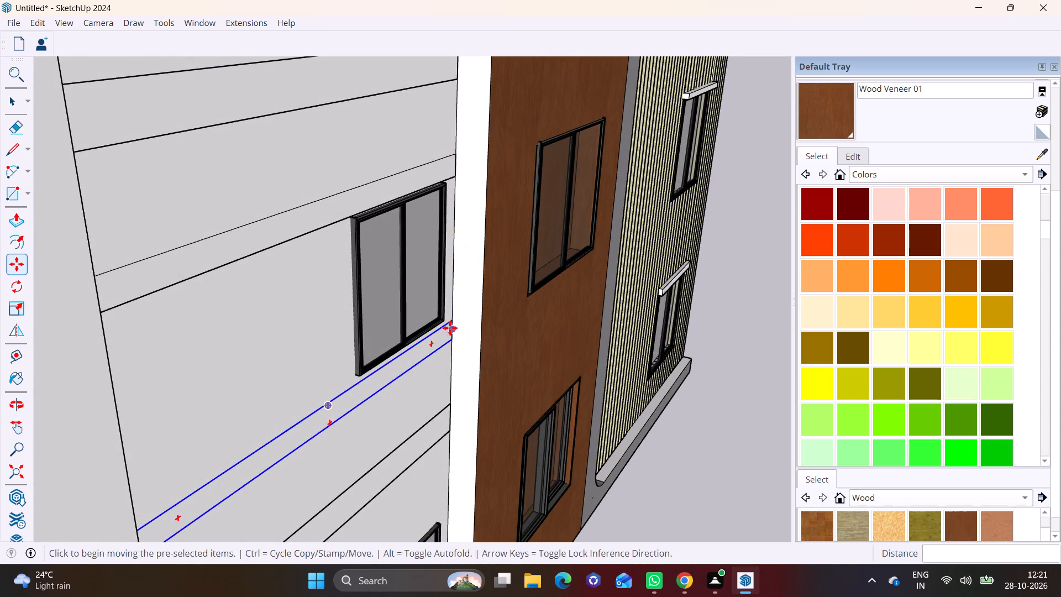
left_click(448, 326)
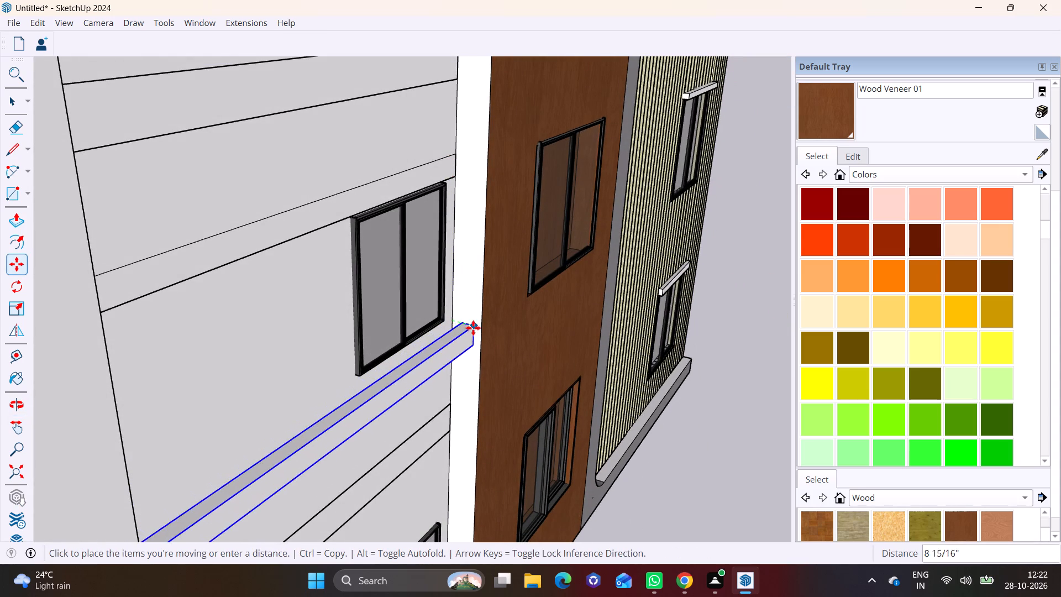
left_click(465, 328)
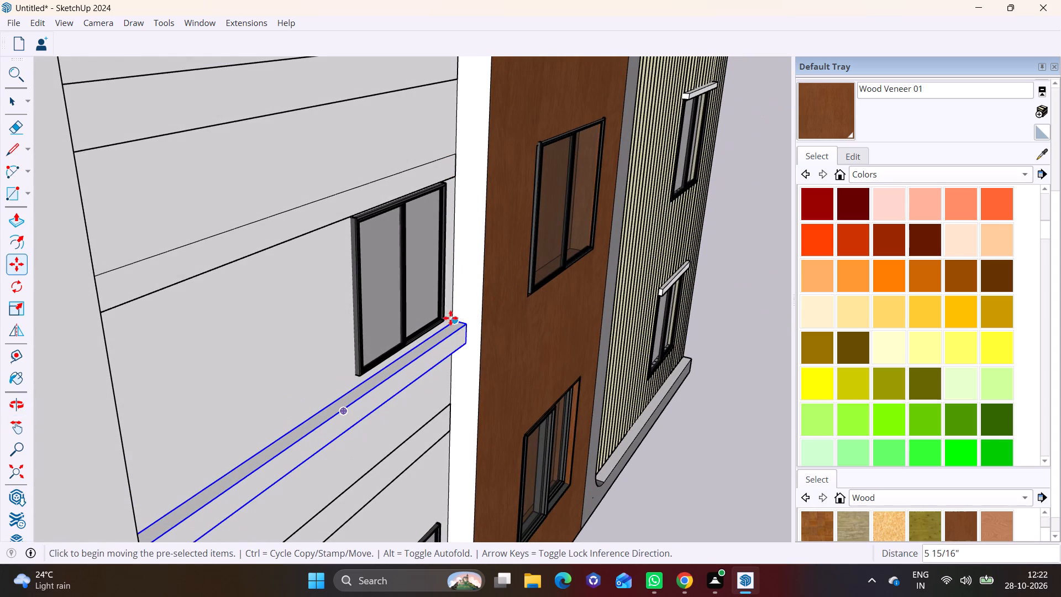
left_click(453, 318)
left_click(453, 312)
Move the ledge above the third window about 5" out from the wall so it projects over the window.
scroll(411, 249, "down", 2)
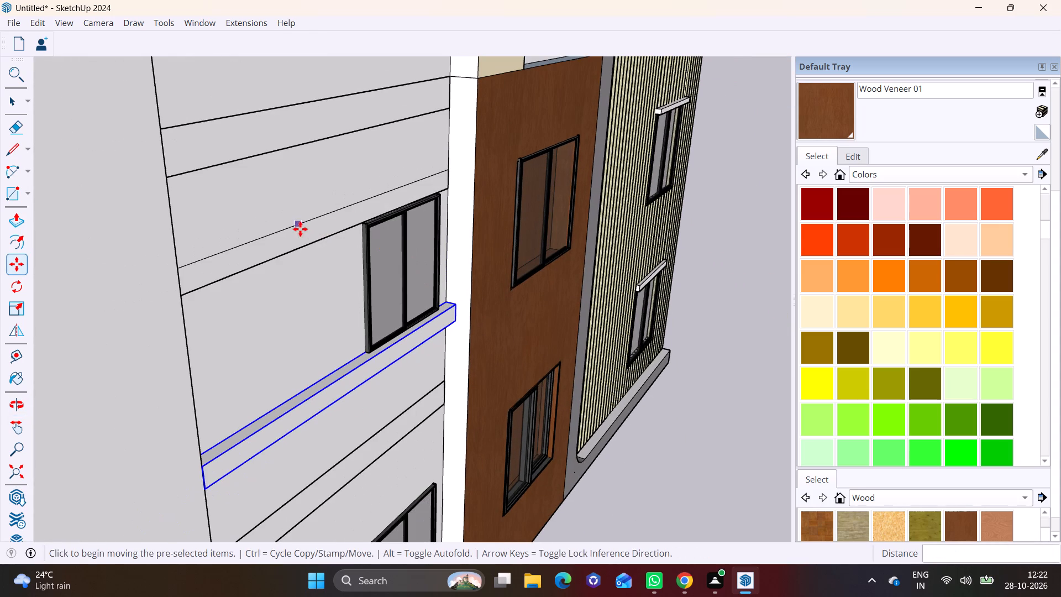
key("space")
left_click(367, 214)
key("m")
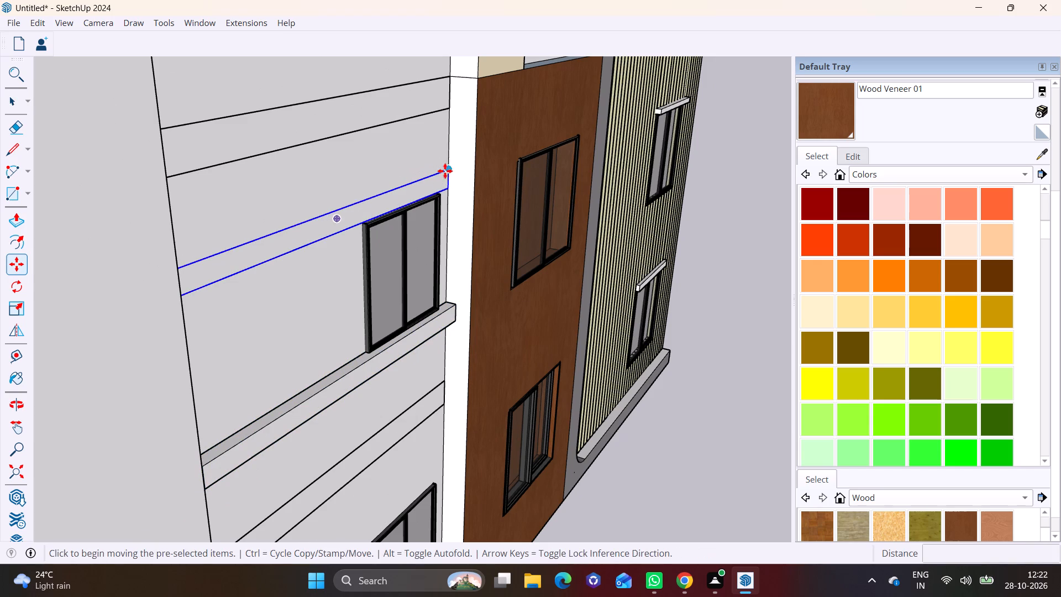
left_click(451, 169)
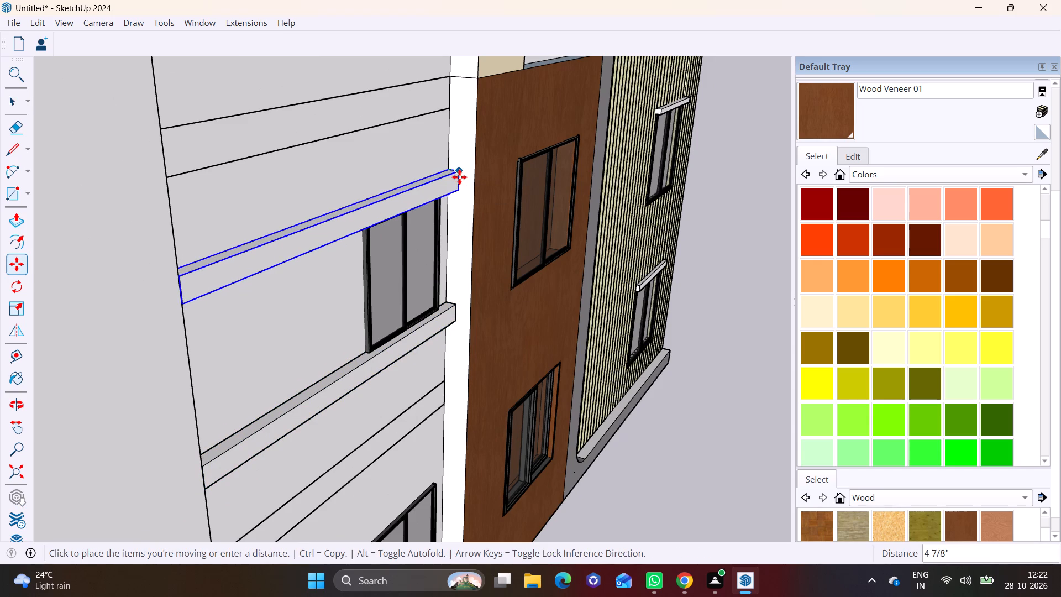
left_click(459, 177)
key("space")
Copy the ledge above the third window about 11' 6" down to the head of the panel's lowest window.
middle_click_drag(414, 255, 303, 195)
scroll(287, 260, "down", 8)
middle_click_drag(300, 297, 475, 230, "shift")
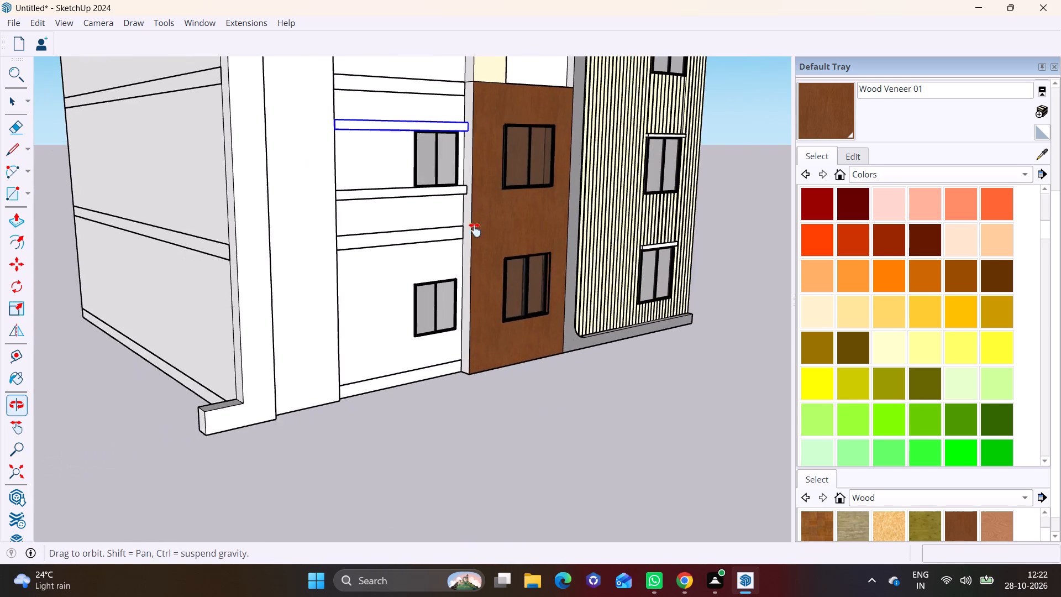
middle_click_drag(475, 230, 477, 230, "shift")
scroll(437, 266, "up", 3)
middle_click_drag(430, 266, 357, 274)
middle_click_drag(376, 191, 337, 323, "shift")
key("m")
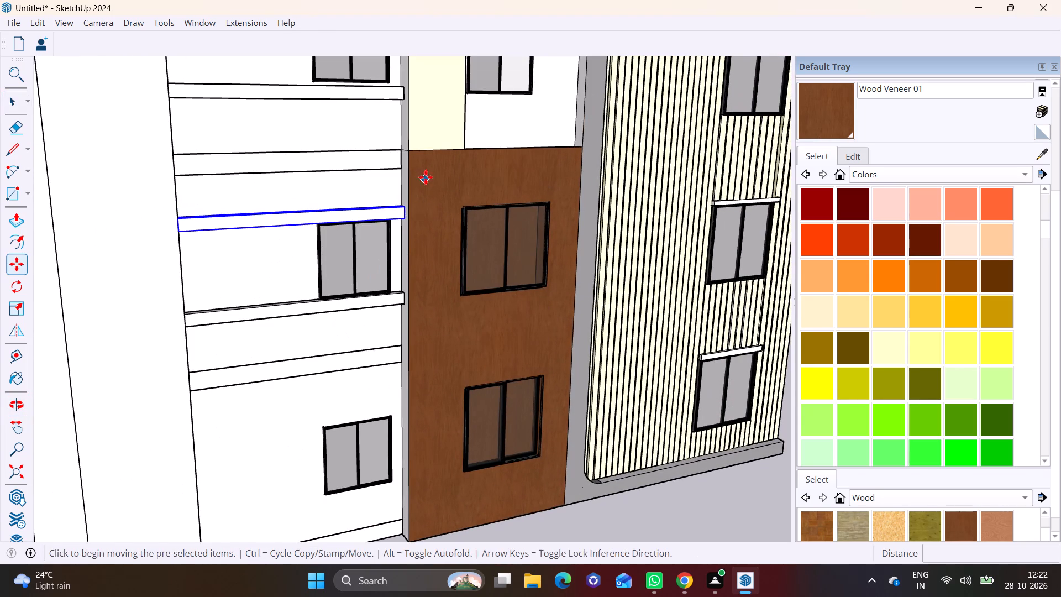
left_click(404, 202)
middle_click_drag(386, 354, 405, 185, "shift")
scroll(427, 215, "up", 8)
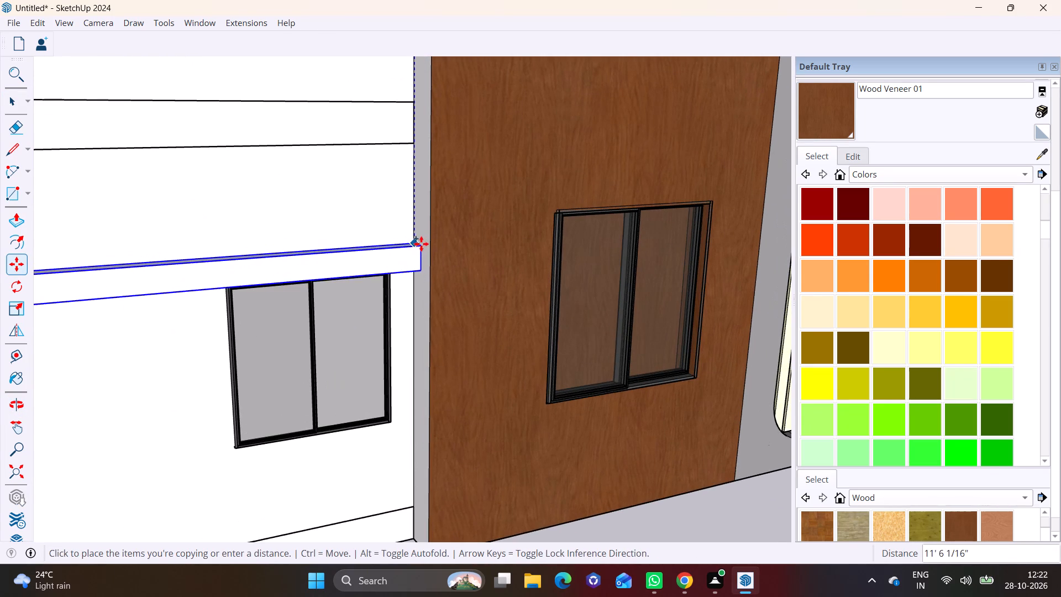
left_click(421, 244)
Copy that ledge about 4' 9" down to sit directly beneath the lowest window, and clear the selection.
middle_click_drag(401, 244, 374, 148)
middle_click_drag(405, 208, 475, 122, "shift")
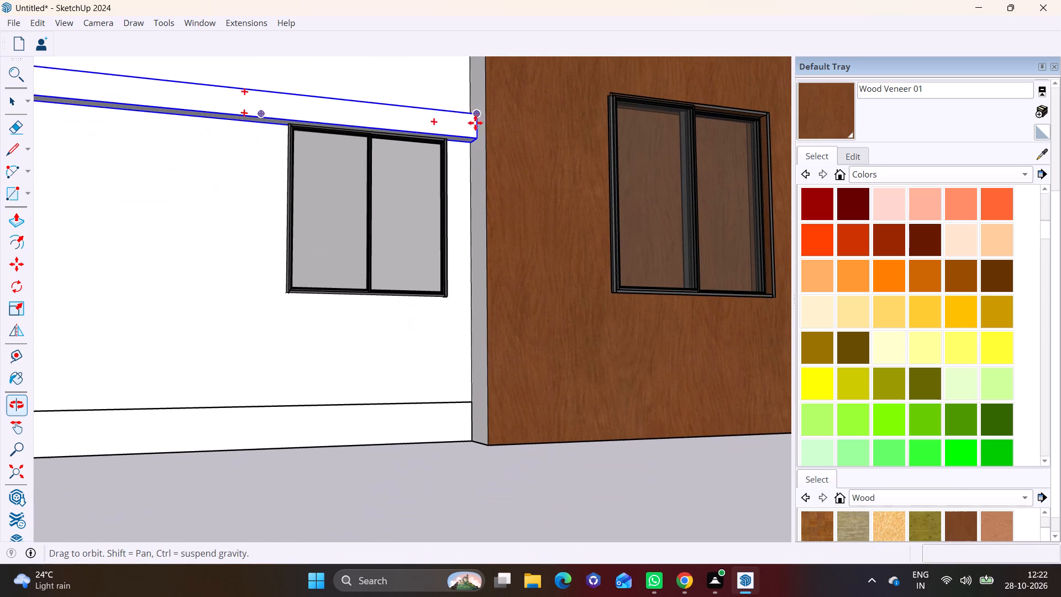
left_click(473, 138)
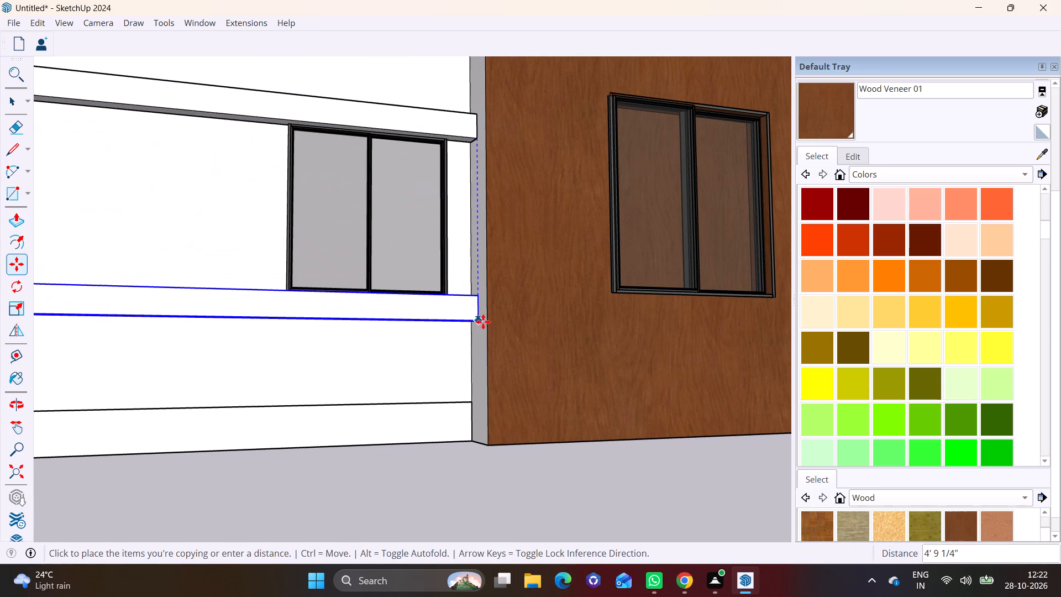
left_click(482, 324)
key("space")
left_click(542, 468)
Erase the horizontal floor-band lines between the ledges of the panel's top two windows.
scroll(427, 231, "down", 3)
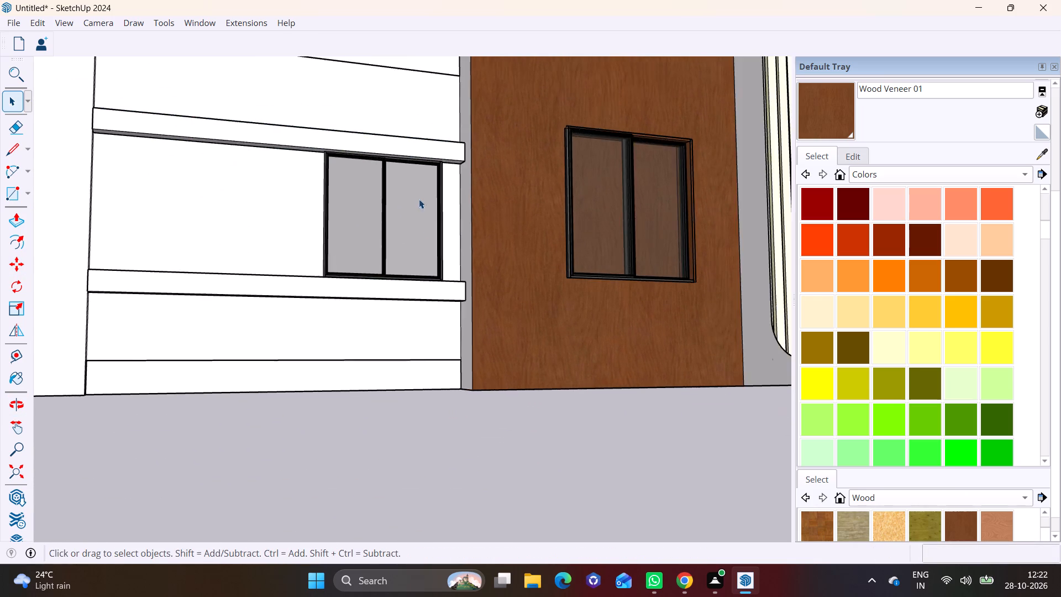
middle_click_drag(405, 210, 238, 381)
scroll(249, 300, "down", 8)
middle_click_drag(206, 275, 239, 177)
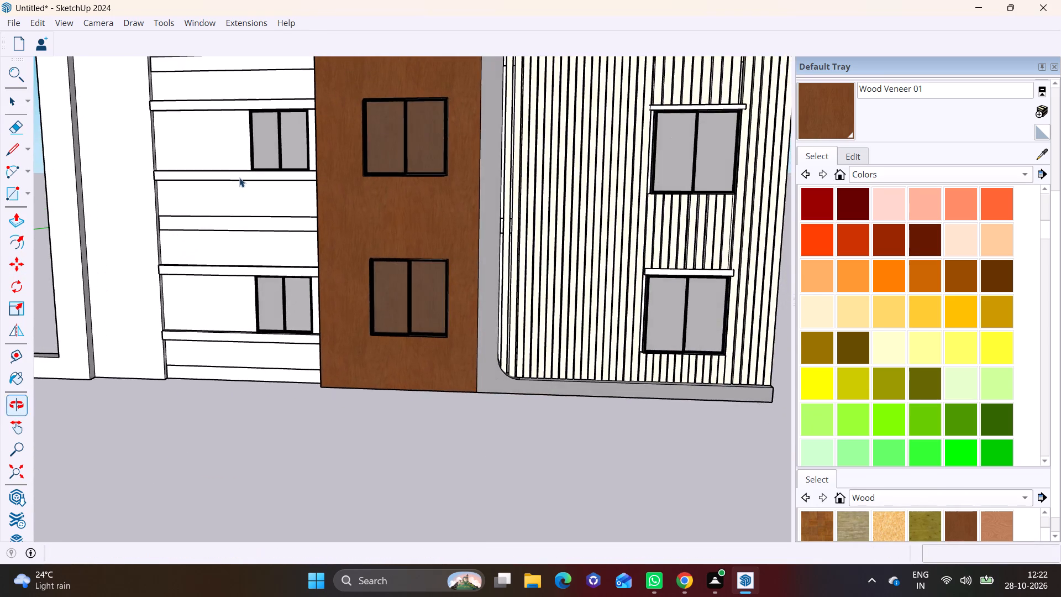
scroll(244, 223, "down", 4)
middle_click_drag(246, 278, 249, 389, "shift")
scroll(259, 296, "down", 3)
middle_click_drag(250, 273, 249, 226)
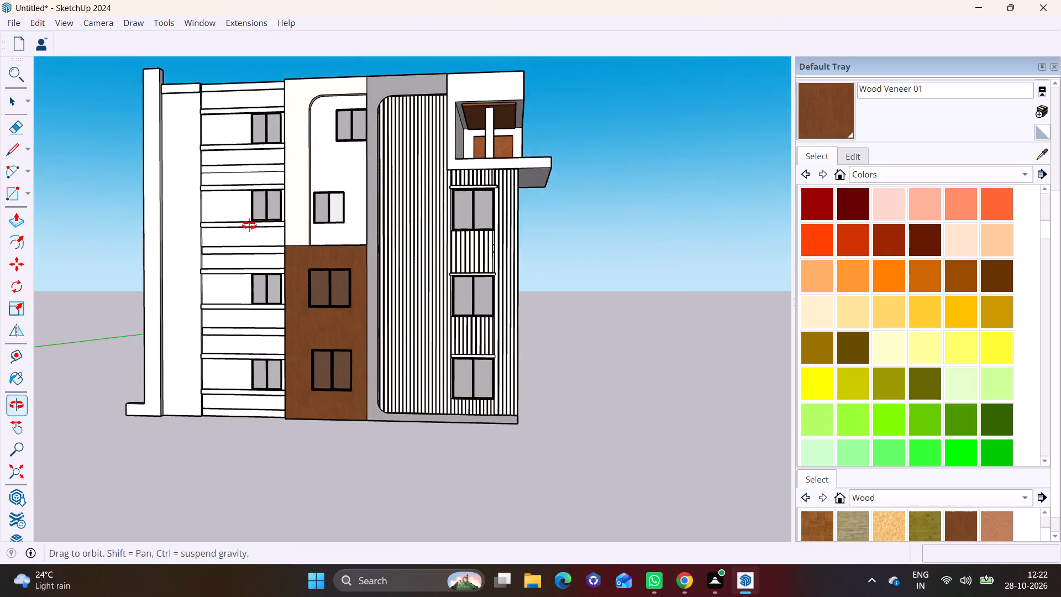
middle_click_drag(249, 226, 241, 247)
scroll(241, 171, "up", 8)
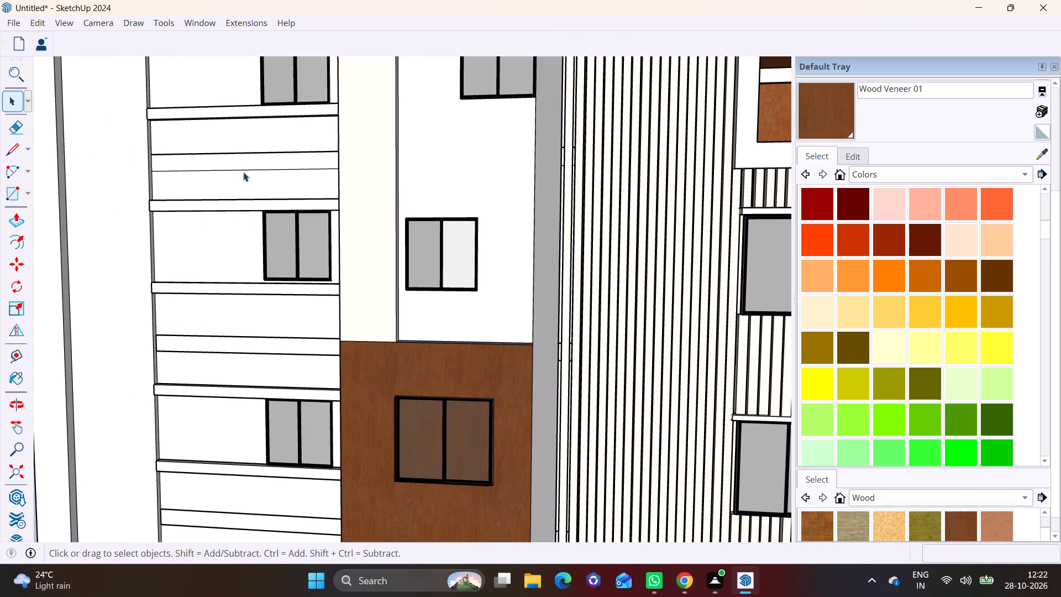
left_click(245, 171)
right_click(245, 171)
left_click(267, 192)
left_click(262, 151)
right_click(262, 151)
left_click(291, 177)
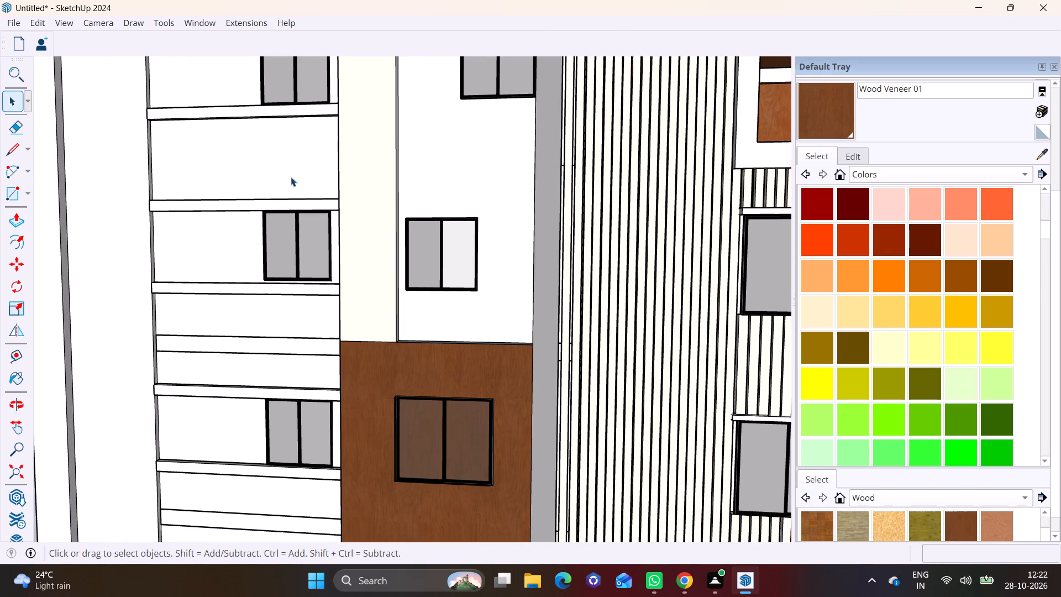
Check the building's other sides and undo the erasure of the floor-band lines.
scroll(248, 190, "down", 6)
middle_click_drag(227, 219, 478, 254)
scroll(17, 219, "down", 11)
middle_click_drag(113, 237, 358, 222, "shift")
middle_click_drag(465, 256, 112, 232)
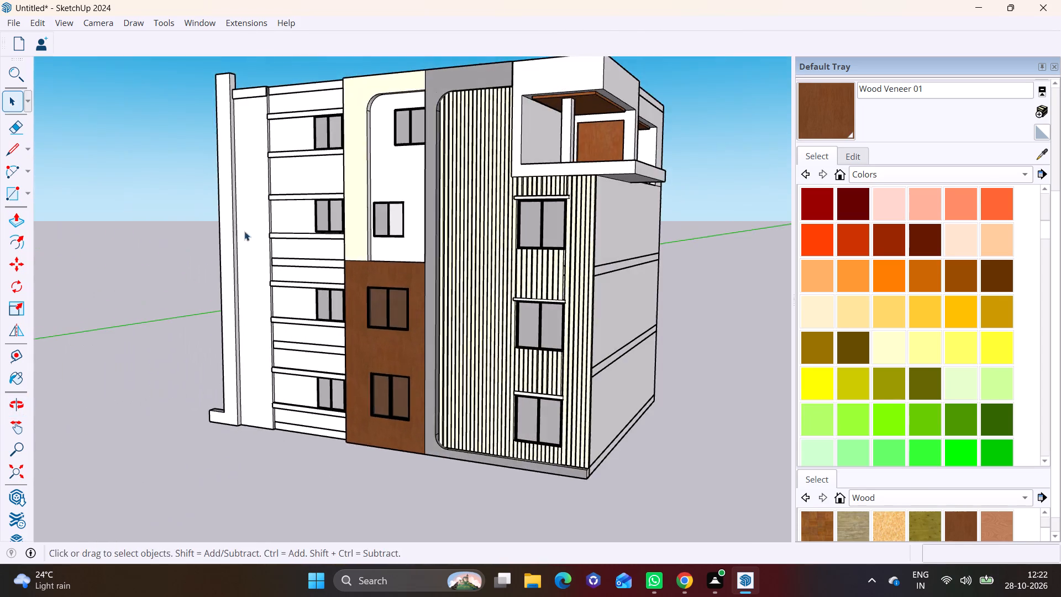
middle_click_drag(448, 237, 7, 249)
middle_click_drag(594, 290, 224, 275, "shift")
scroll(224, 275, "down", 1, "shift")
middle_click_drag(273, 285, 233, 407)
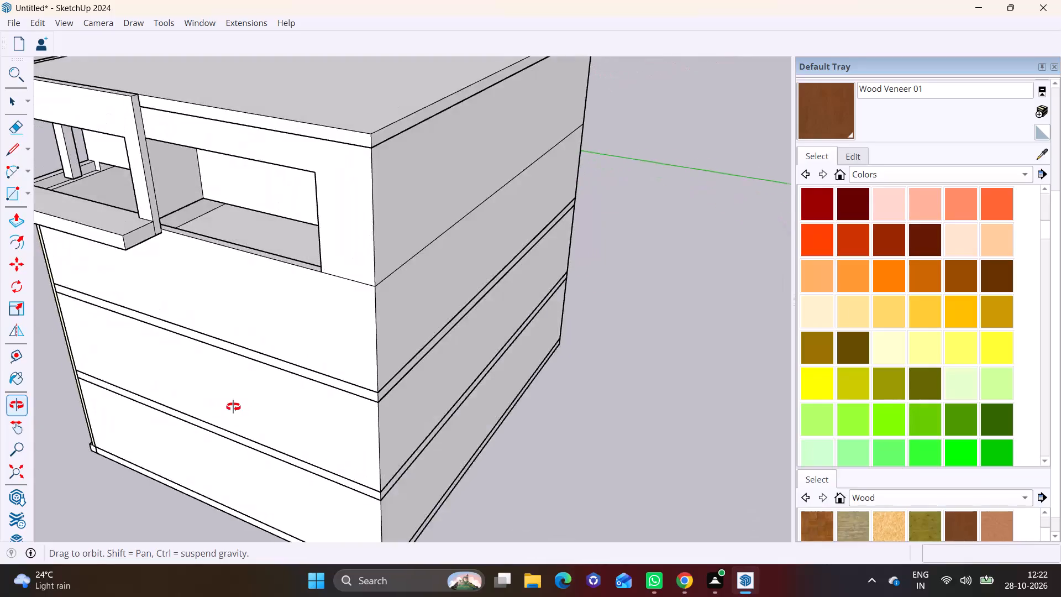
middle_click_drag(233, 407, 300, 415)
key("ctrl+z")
Examine the whole building from the side and front to review the facade's ledges, bands and windows.
scroll(187, 364, "down", 7)
middle_click_drag(196, 364, 262, 341)
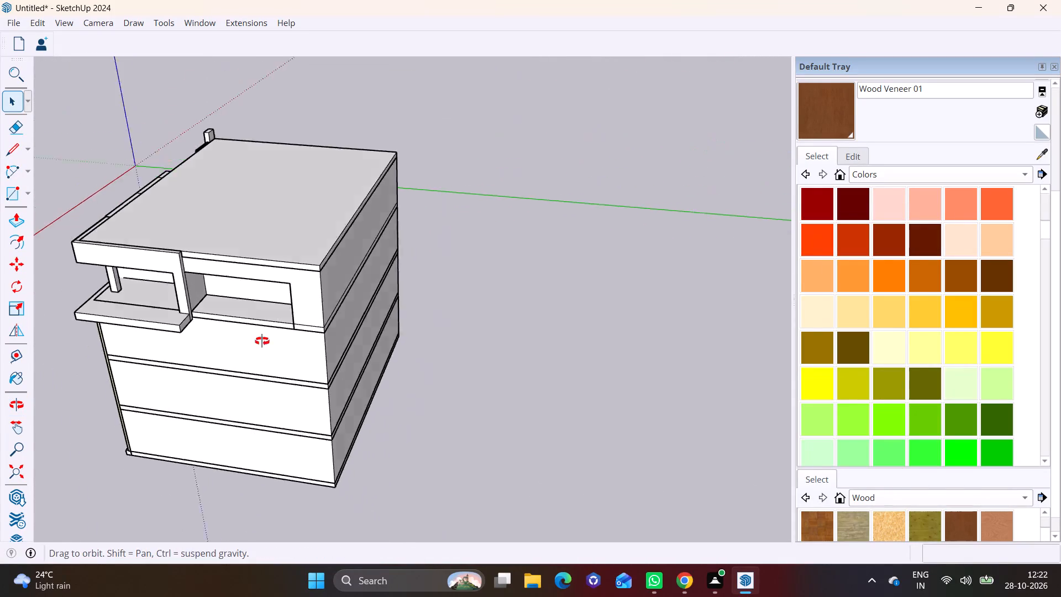
middle_click_drag(262, 341, 700, 164)
scroll(360, 270, "up", 5)
middle_click_drag(375, 249, 188, 322)
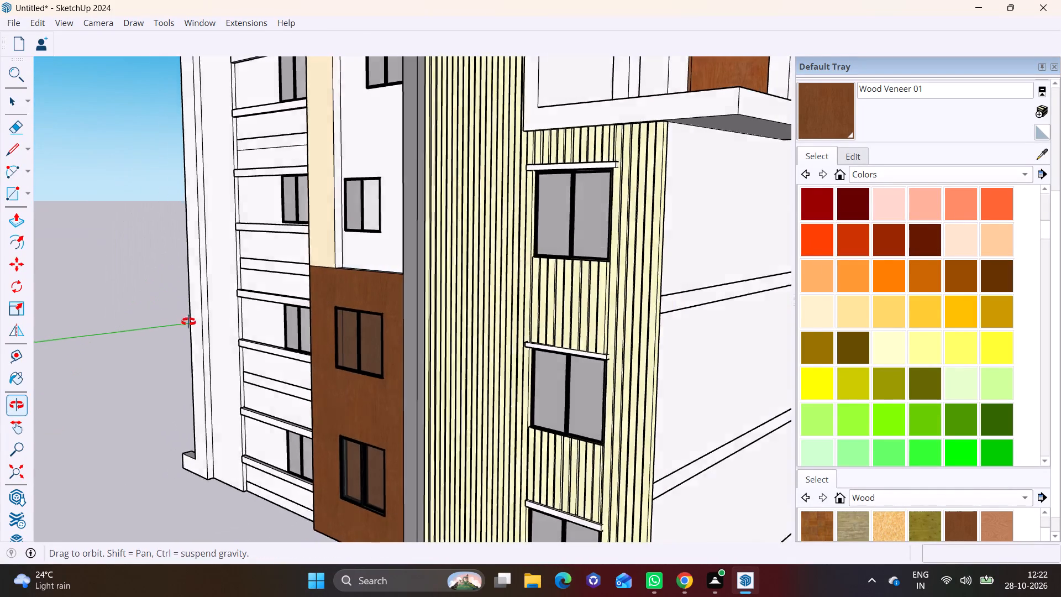
middle_click_drag(188, 322, 184, 322)
scroll(278, 288, "down", 7)
middle_click_drag(348, 299, 307, 338, "shift")
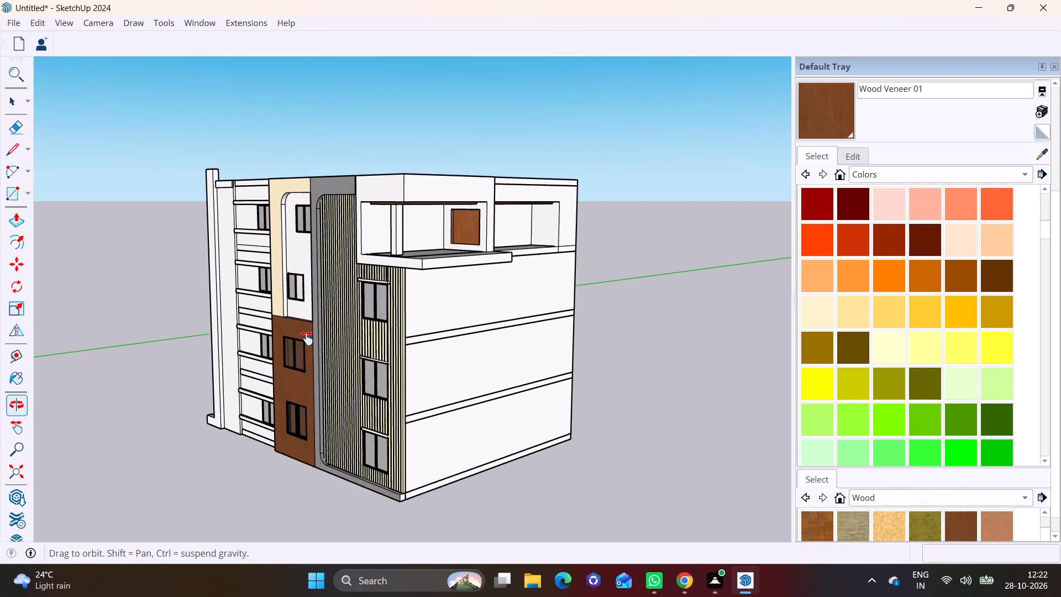
middle_click_drag(307, 338, 301, 340, "shift")
scroll(207, 307, "up", 4)
middle_click_drag(237, 326, 234, 306)
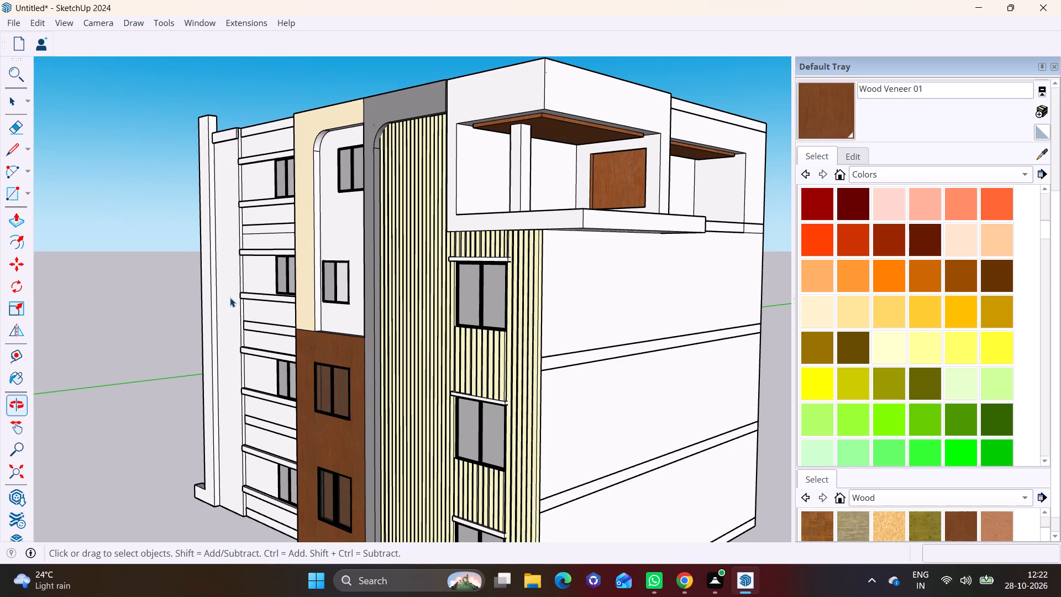
Draw a rectangle about 3' 2 5/8" by 17' 11 5/16" on the underside of the projecting balcony slab, against the wall.
middle_click_drag(334, 341, 160, 289, "shift")
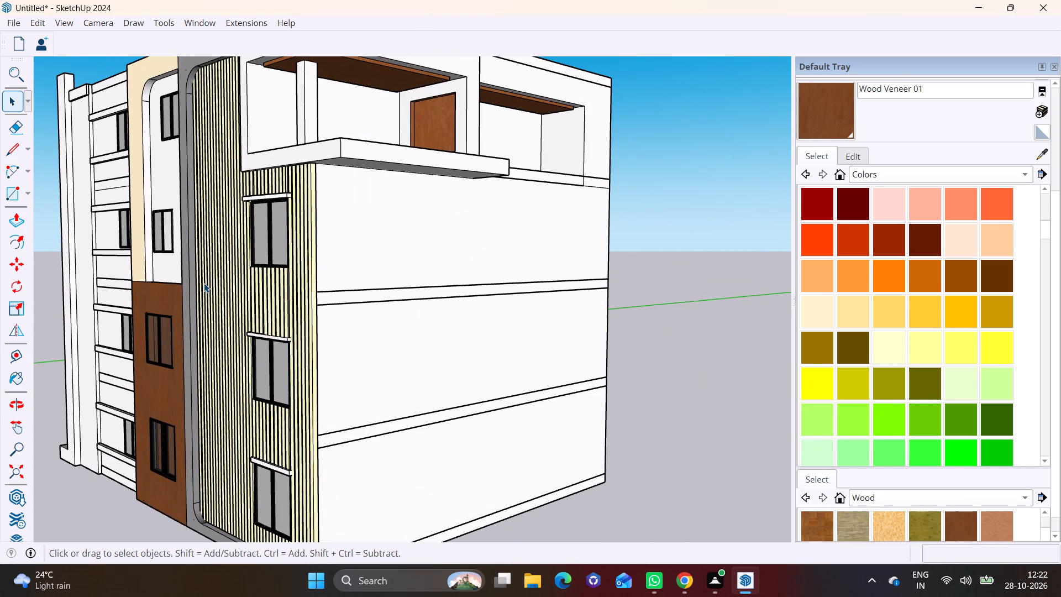
middle_click_drag(238, 298, 112, 326, "shift")
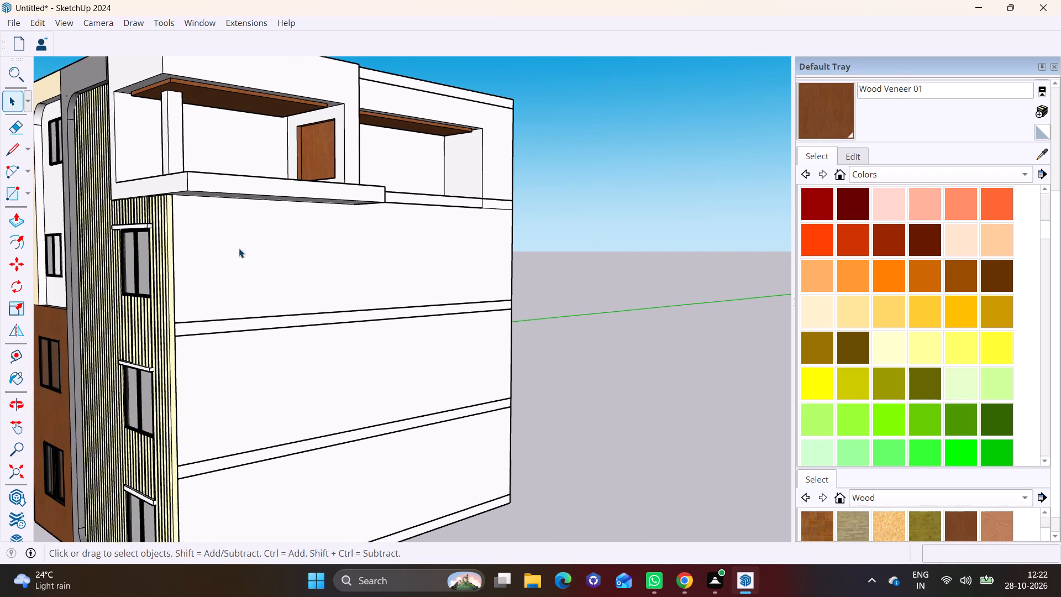
middle_click_drag(265, 243, 280, 306, "shift")
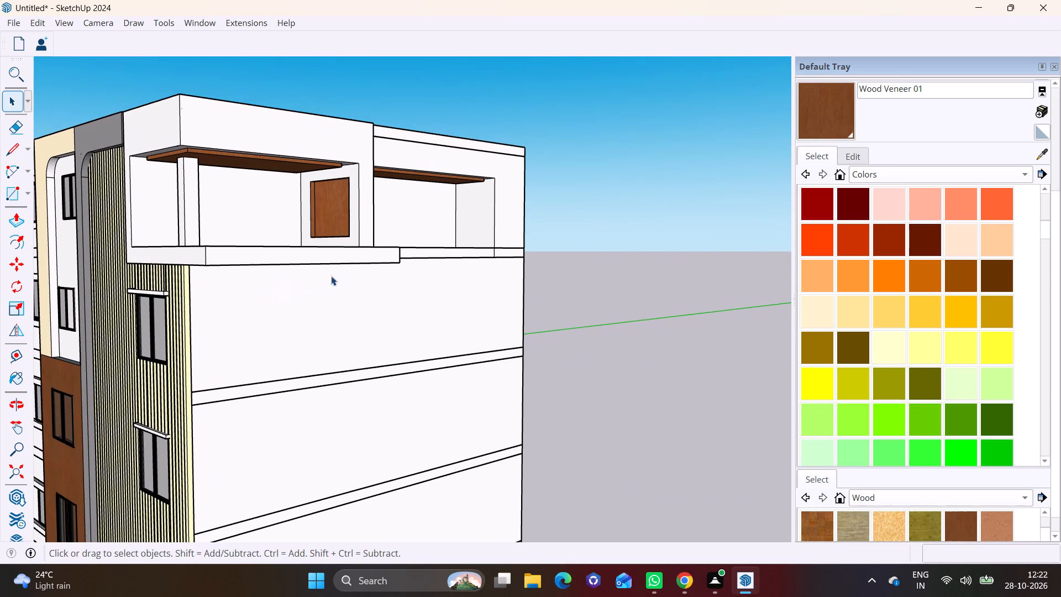
middle_click_drag(379, 274, 398, 131)
scroll(269, 296, "up", 2)
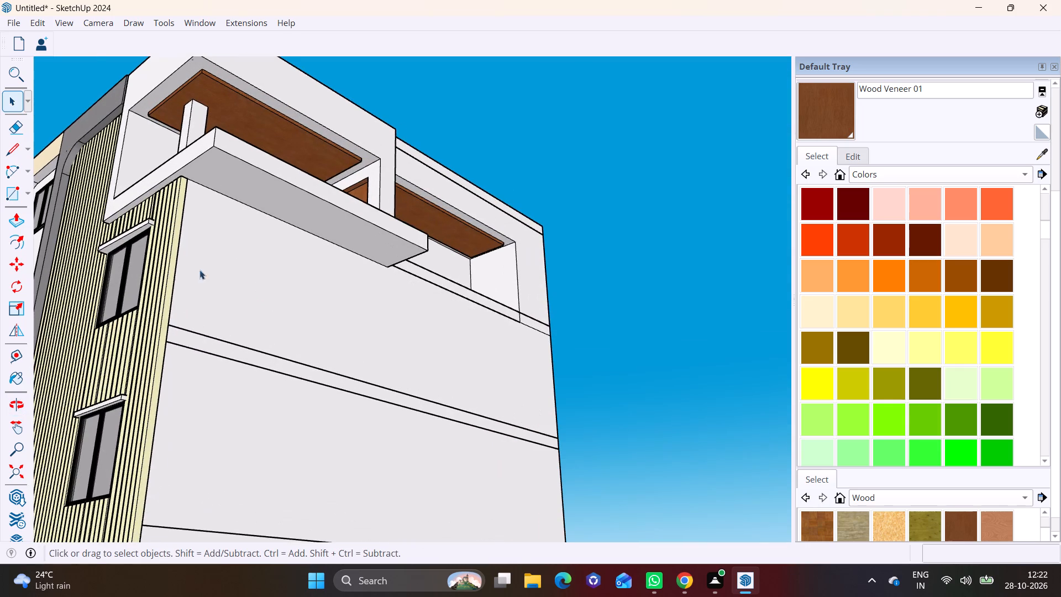
left_click(8, 153)
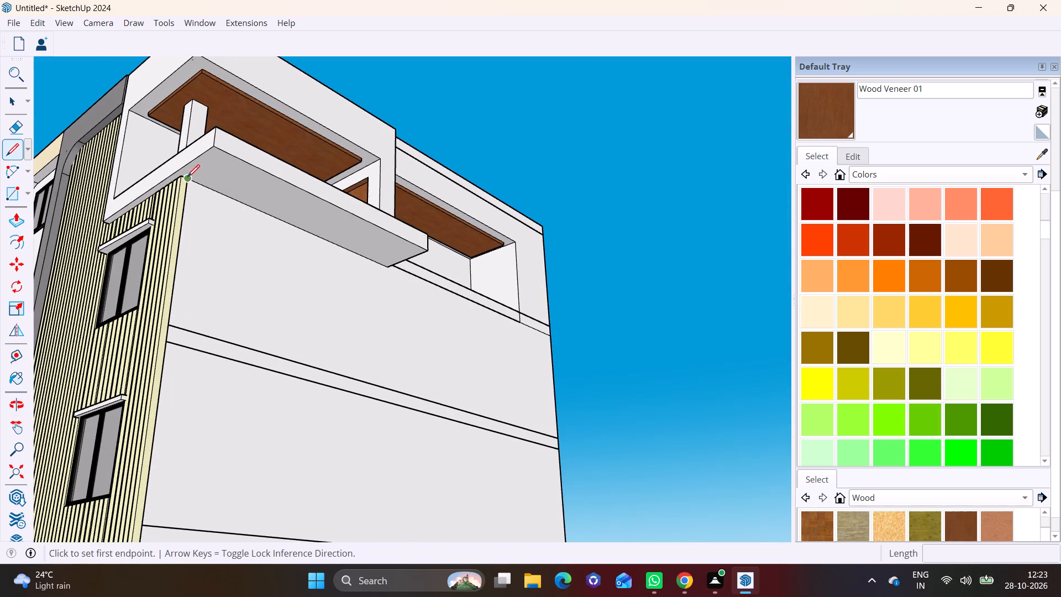
left_click(29, 188)
left_click(32, 210)
middle_click_drag(186, 239, 186, 179)
scroll(250, 133, "up", 2)
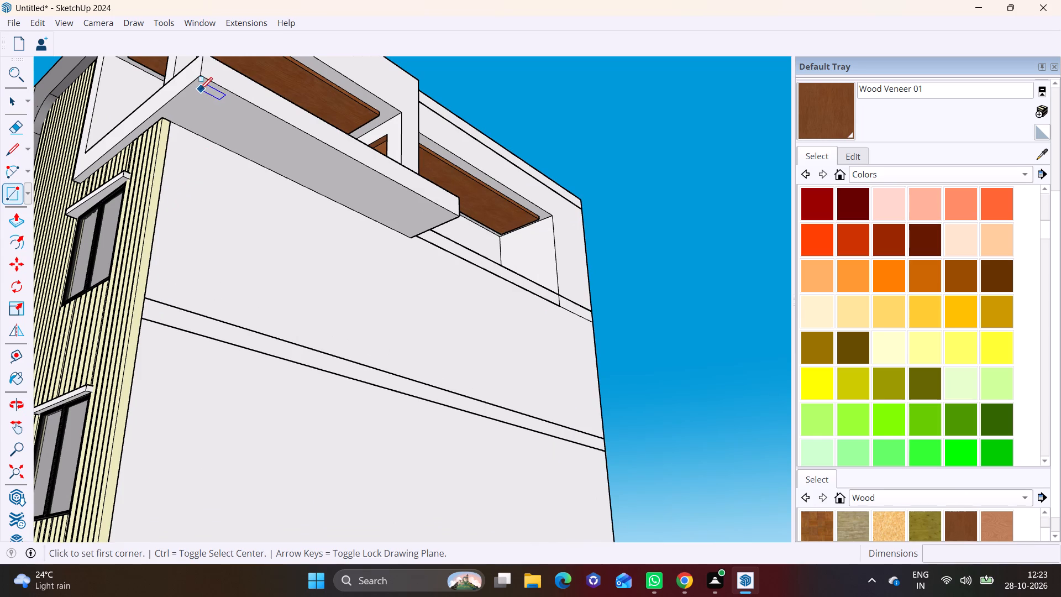
left_click(199, 90)
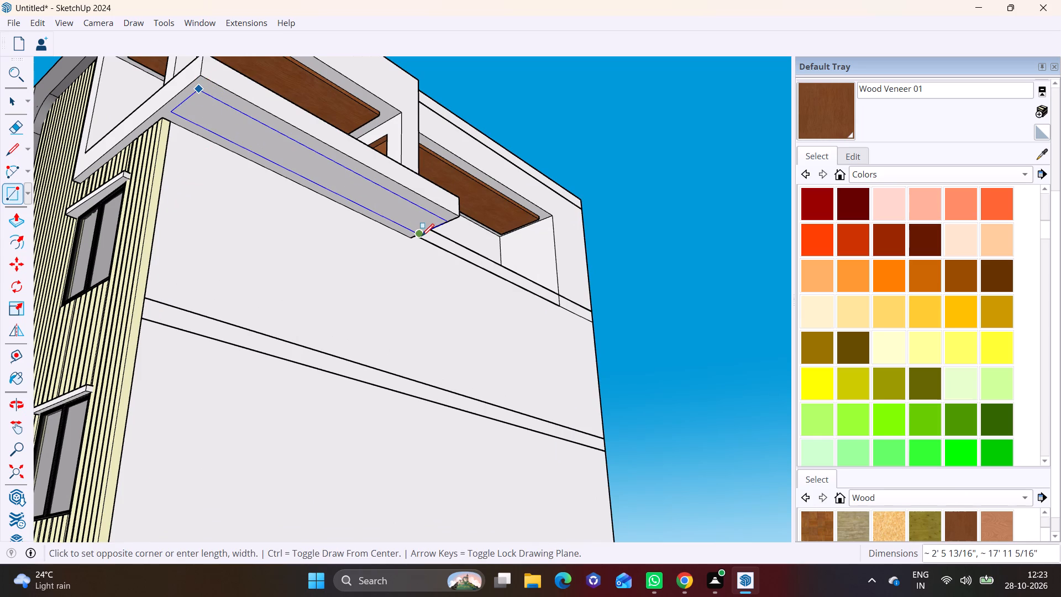
left_click(412, 238)
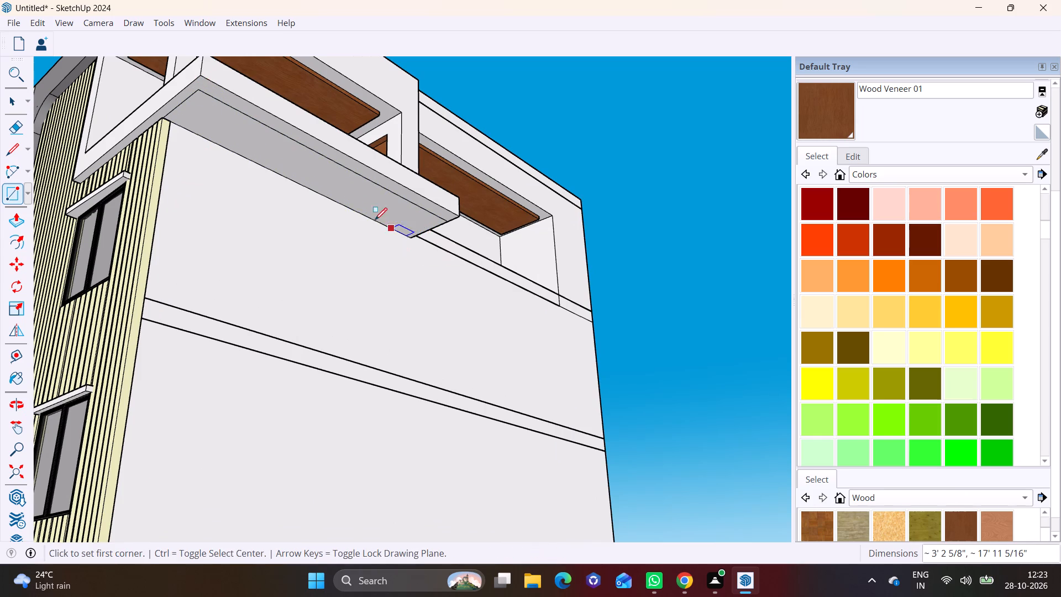
Extrude the underside rectangle about 7 3/16" downward to form a stepped layer beneath the balcony slab.
key("space")
left_click(344, 193)
left_click(17, 219)
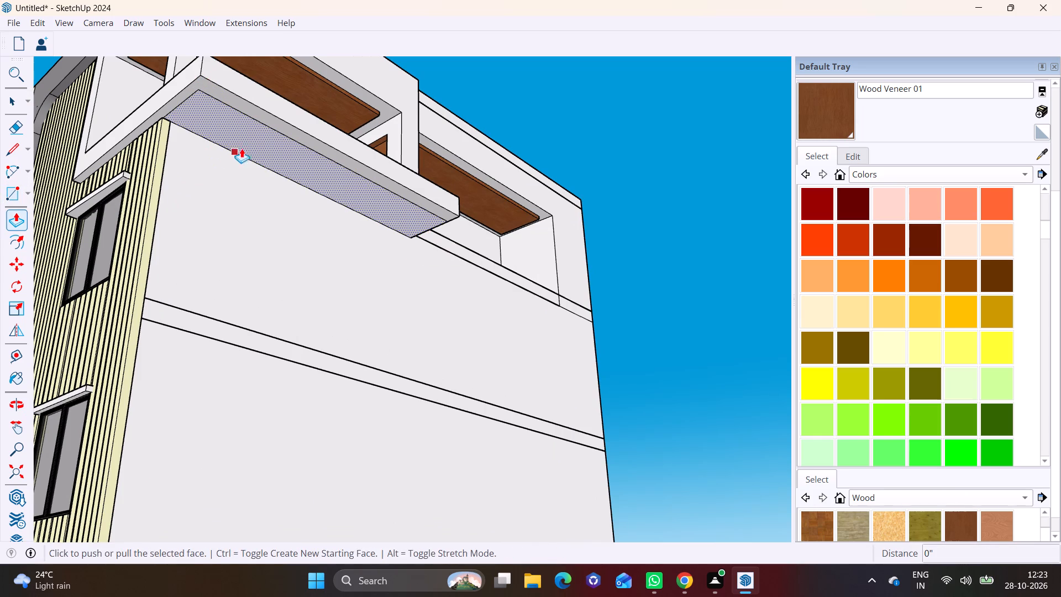
left_click(249, 145)
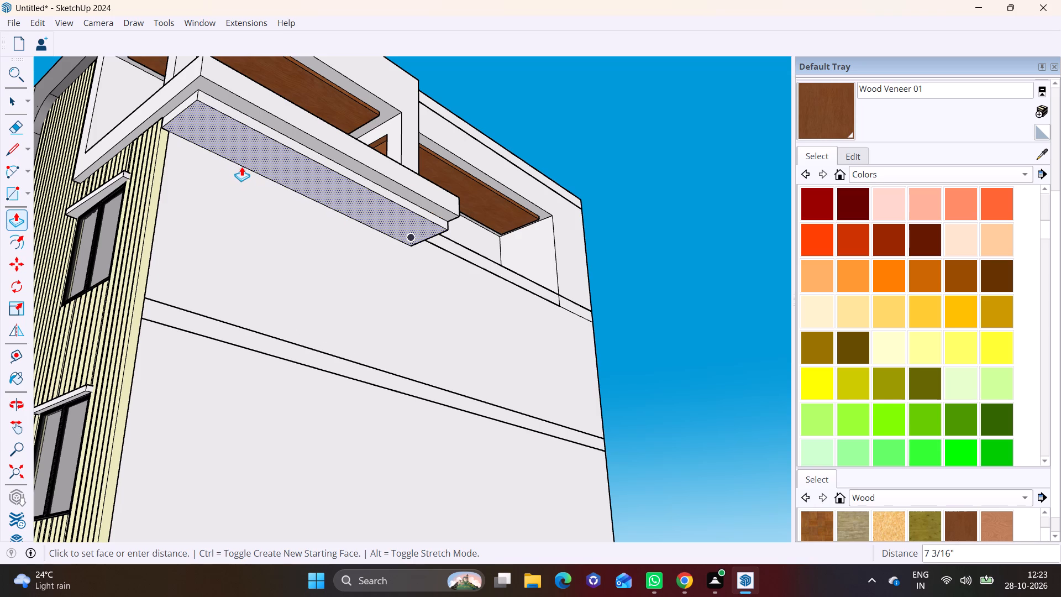
left_click(241, 166)
Draw a line about 2' 5 13/16" long across the slab's end face, separating the lower layer from the slab above.
middle_click_drag(351, 161, 107, 290)
middle_click_drag(405, 249, 357, 256)
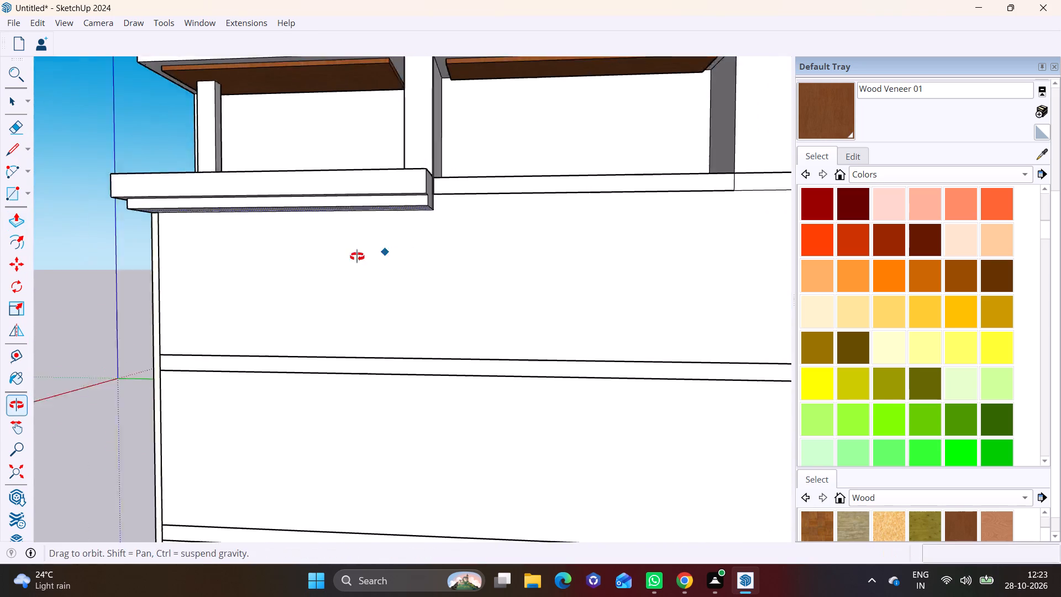
middle_click_drag(357, 256, 194, 278)
scroll(282, 215, "up", 6)
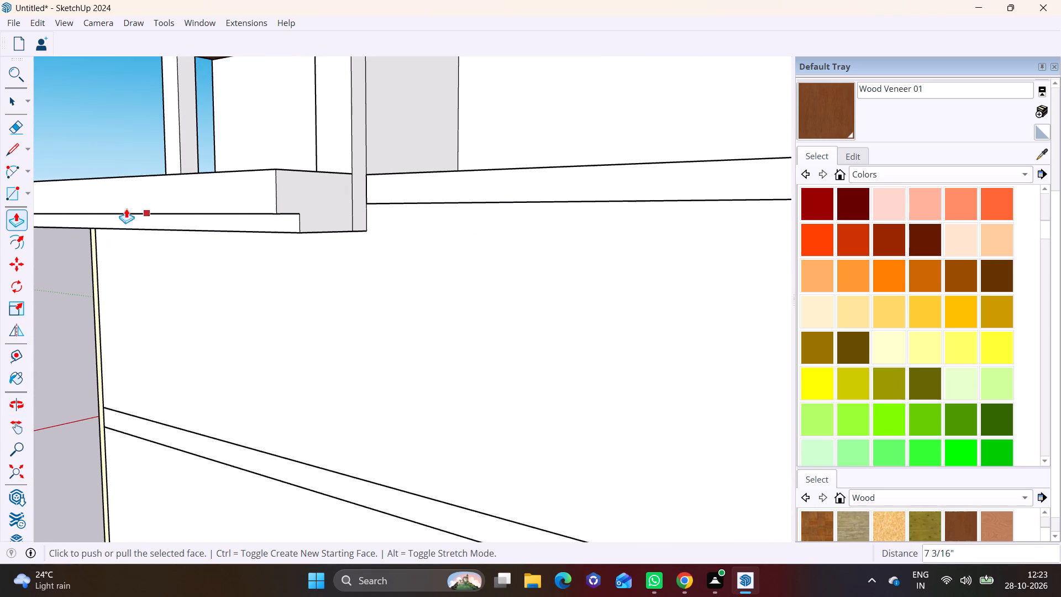
left_click(8, 149)
left_click(313, 212)
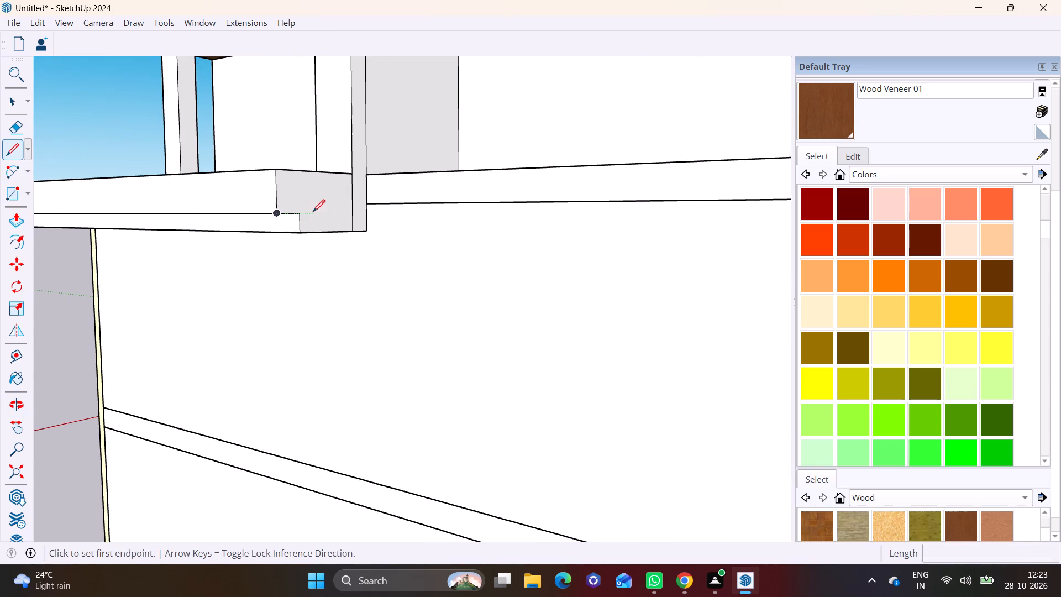
left_click(297, 214)
left_click(354, 214)
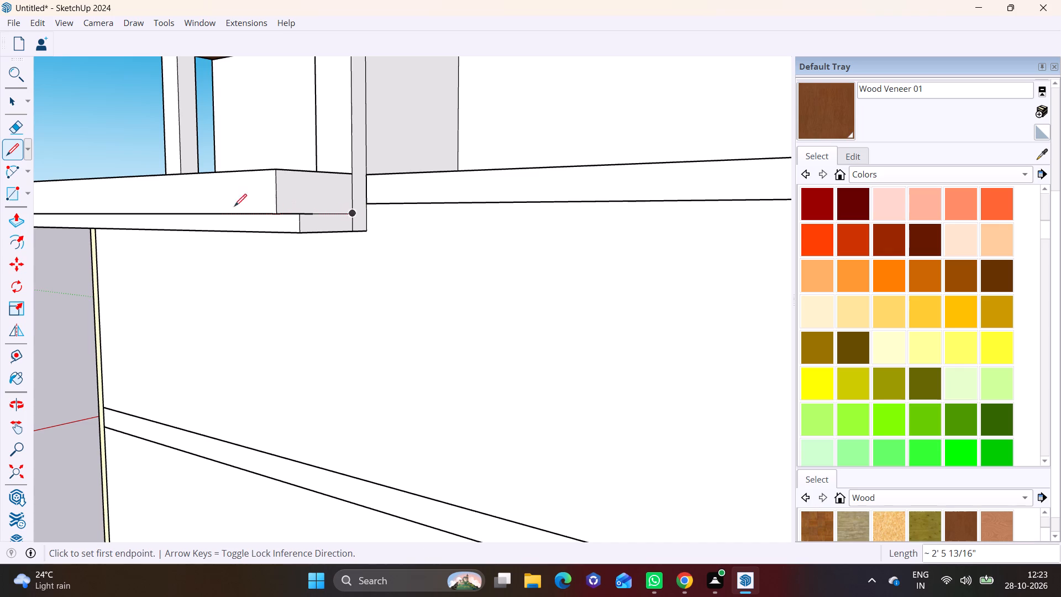
Extrude the lower layer's end face about 20' 7" along the side wall towards the building's far corner.
key("space")
left_click(15, 218)
key("space")
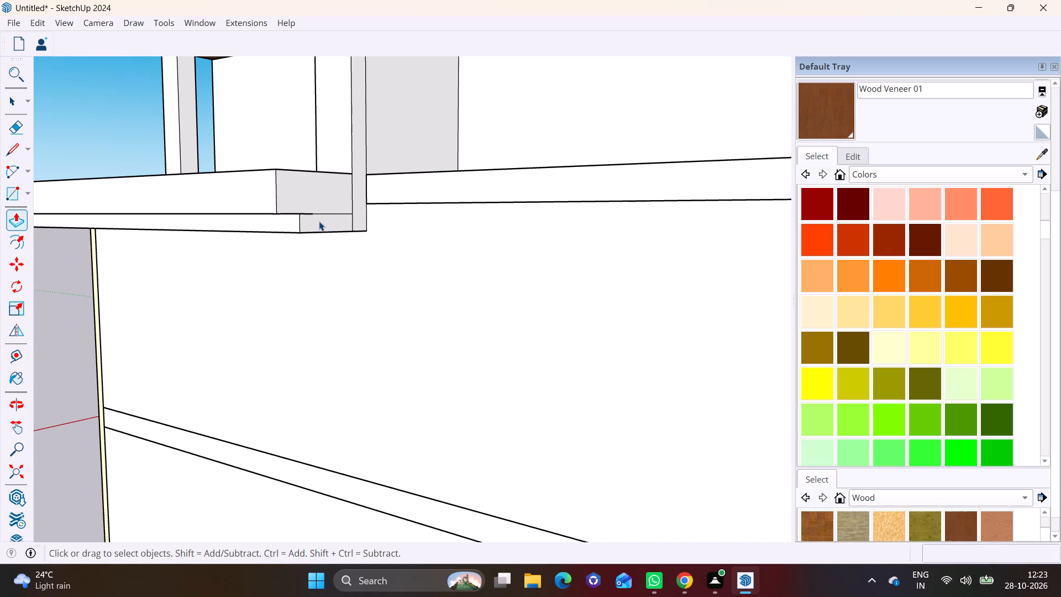
left_click(318, 222)
left_click(15, 224)
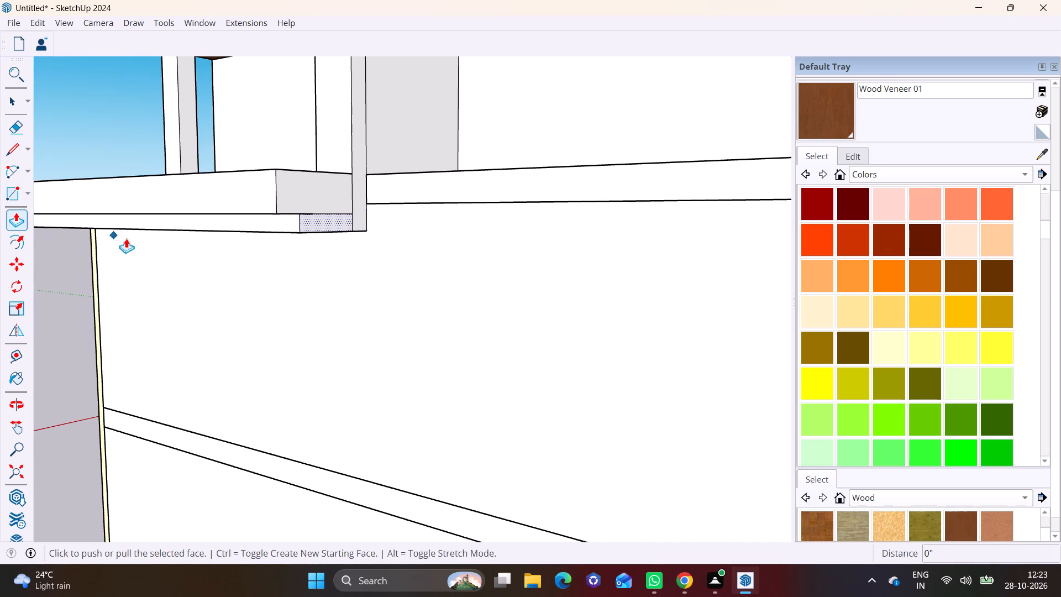
left_click(311, 220)
scroll(412, 222, "down", 4)
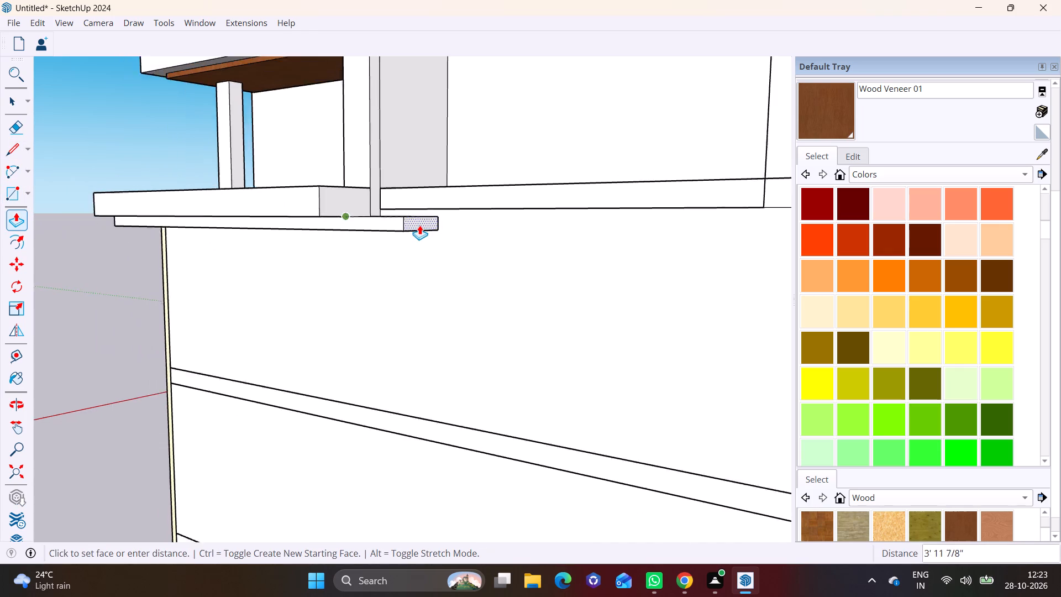
scroll(419, 225, "down", 7)
middle_click_drag(431, 227, 208, 180, "shift")
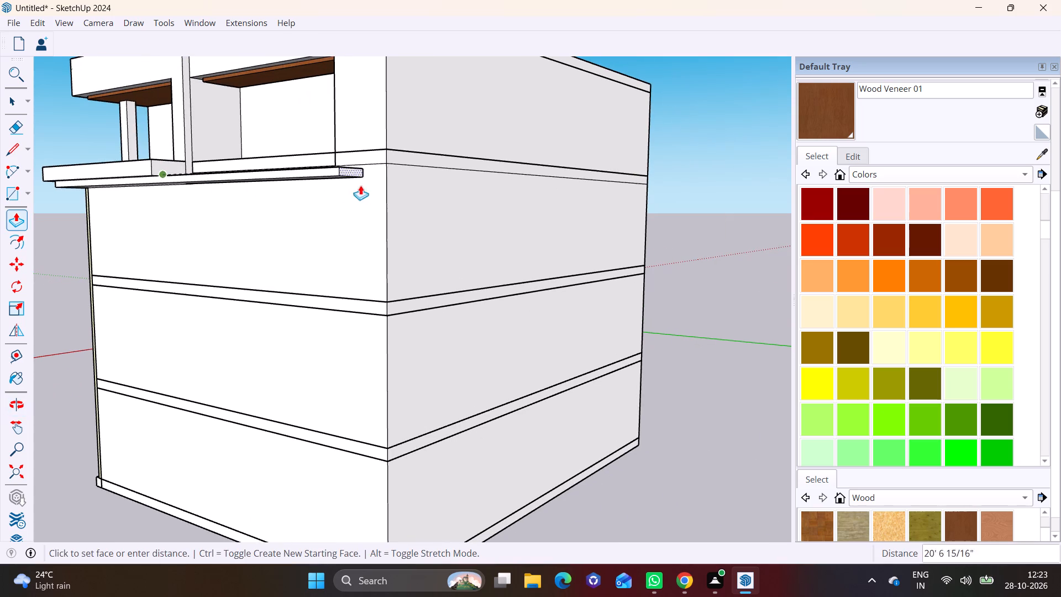
left_click(392, 134)
Extend the ledge's end face in short pulls to reach the building's far corner.
left_click(351, 173)
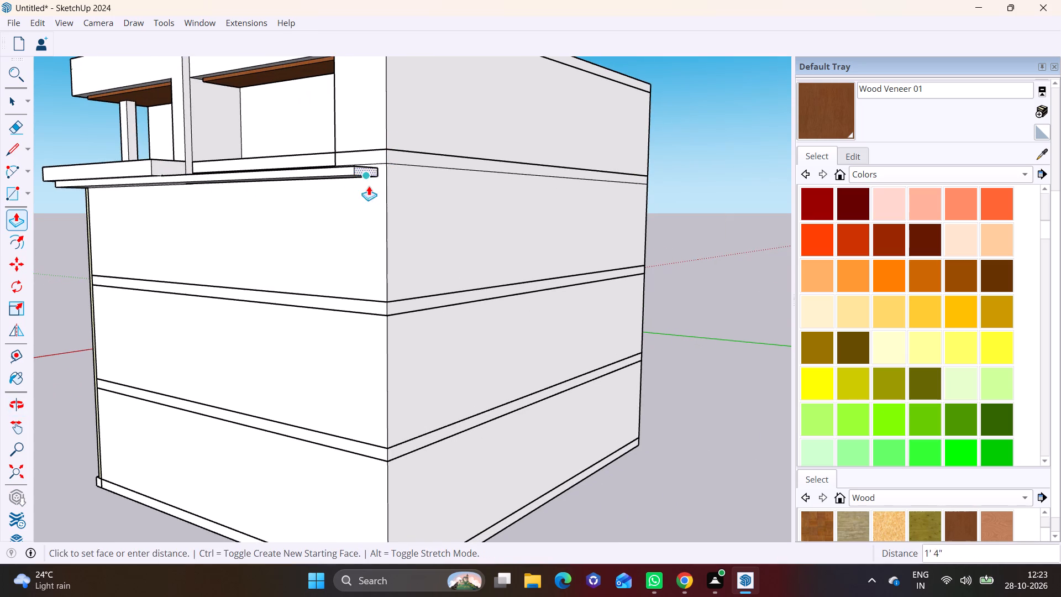
left_click(386, 228)
middle_click_drag(370, 222, 375, 339)
scroll(381, 335, "up", 3)
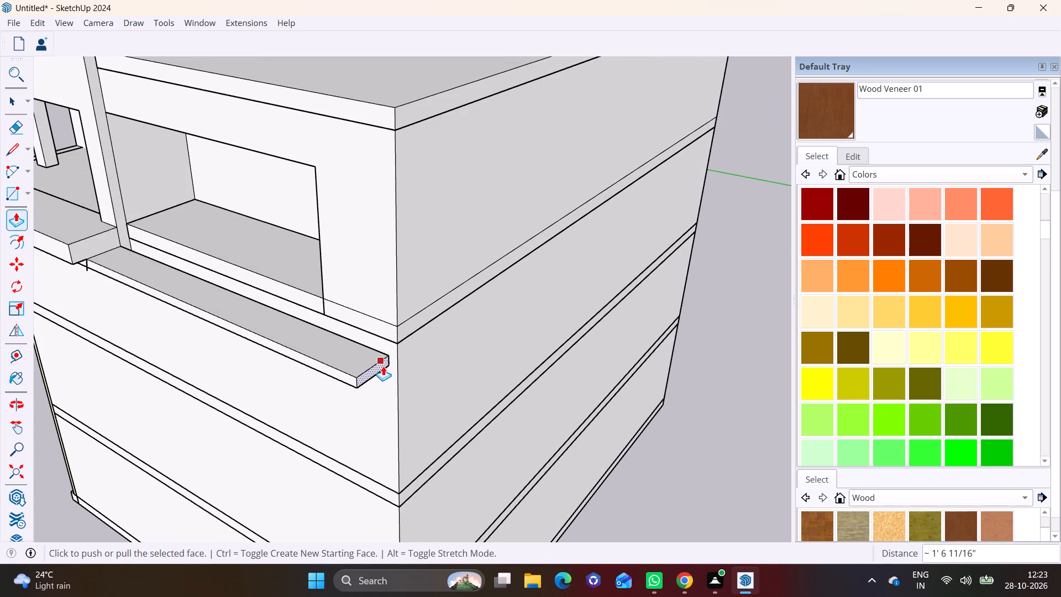
left_click(381, 365)
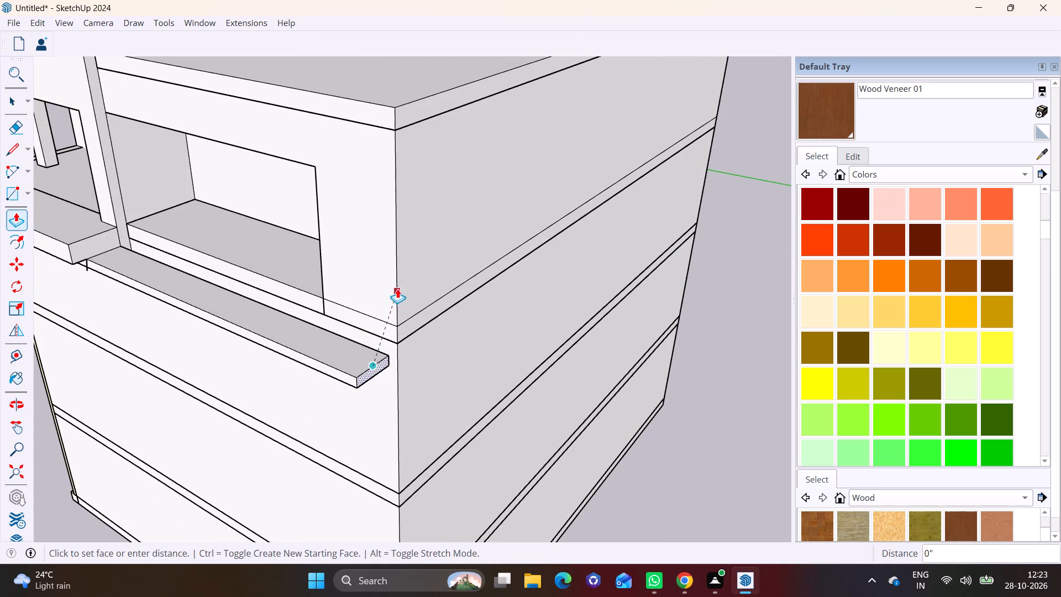
left_click(395, 355)
left_click(375, 370)
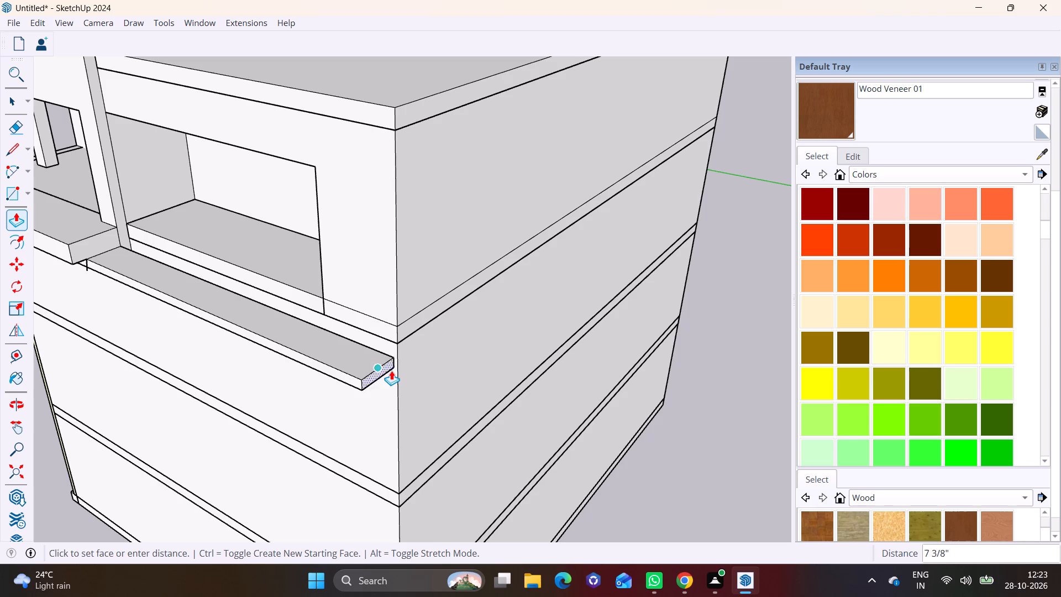
left_click(384, 368)
Delete the stray edge sticking out beside the balcony slab's lower corner.
scroll(240, 310, "down", 3)
middle_click_drag(189, 264, 240, 263)
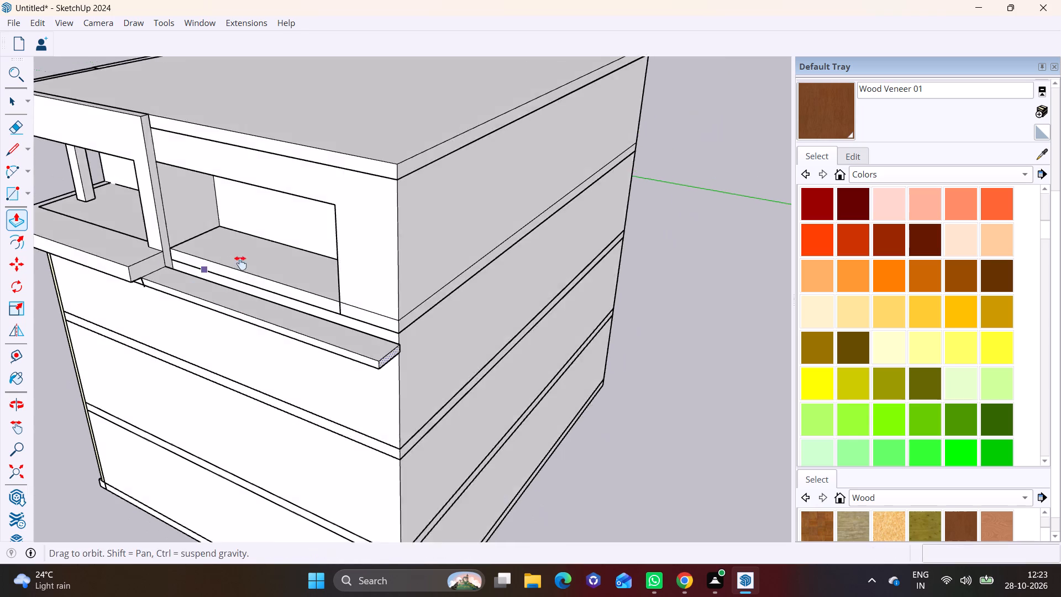
middle_click_drag(240, 263, 365, 287)
scroll(257, 335, "up", 9)
key("space")
middle_click_drag(293, 276, 345, 195)
middle_click_drag(353, 149, 145, 233)
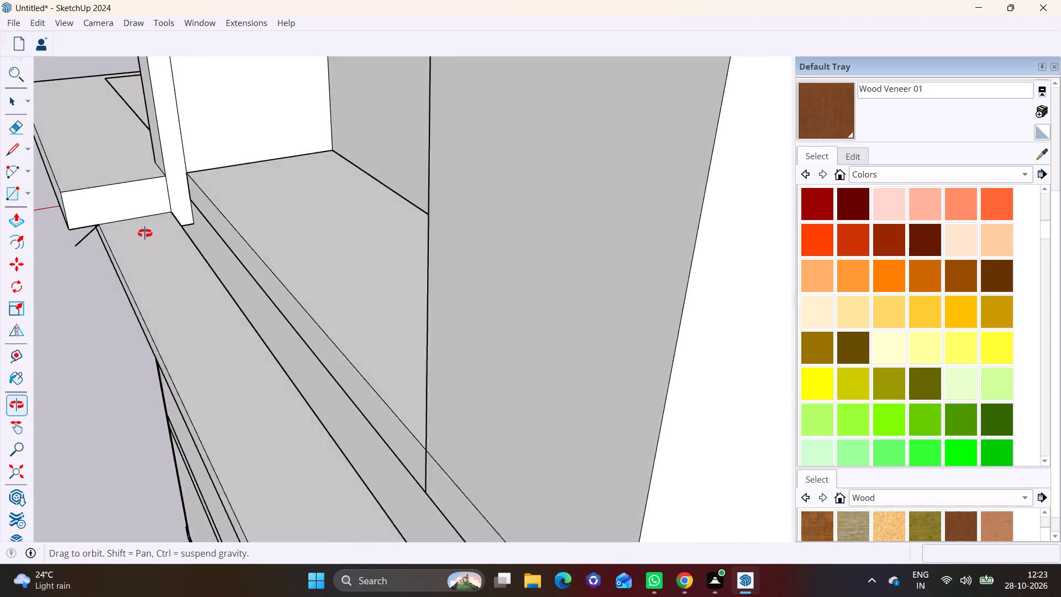
middle_click_drag(145, 233, 140, 250)
scroll(142, 249, "down", 1)
left_click(83, 259)
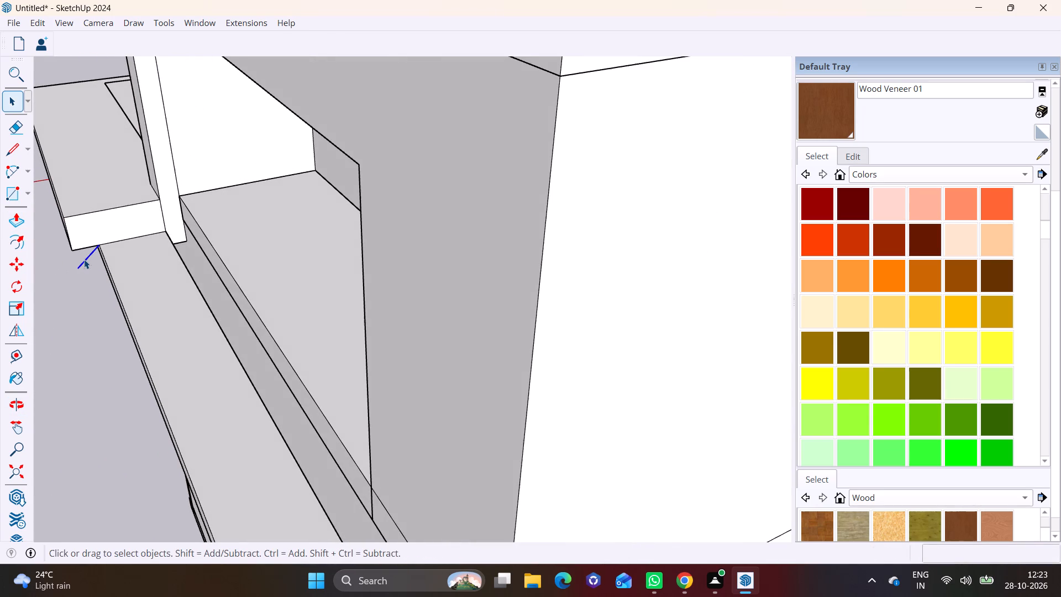
key("Delete")
Draw a rectangle about 23' by 2' 5 13/16" over the top face of the extended ledge.
middle_click_drag(141, 278, 274, 181)
scroll(279, 153, "down", 3)
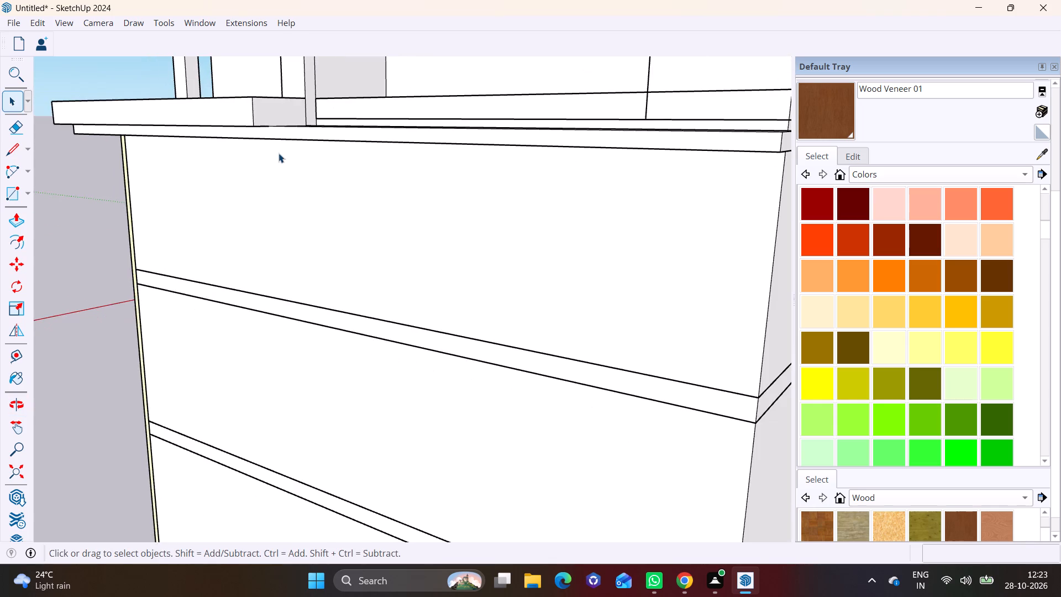
middle_click_drag(260, 157, 132, 255, "shift")
middle_click_drag(200, 275, 211, 305)
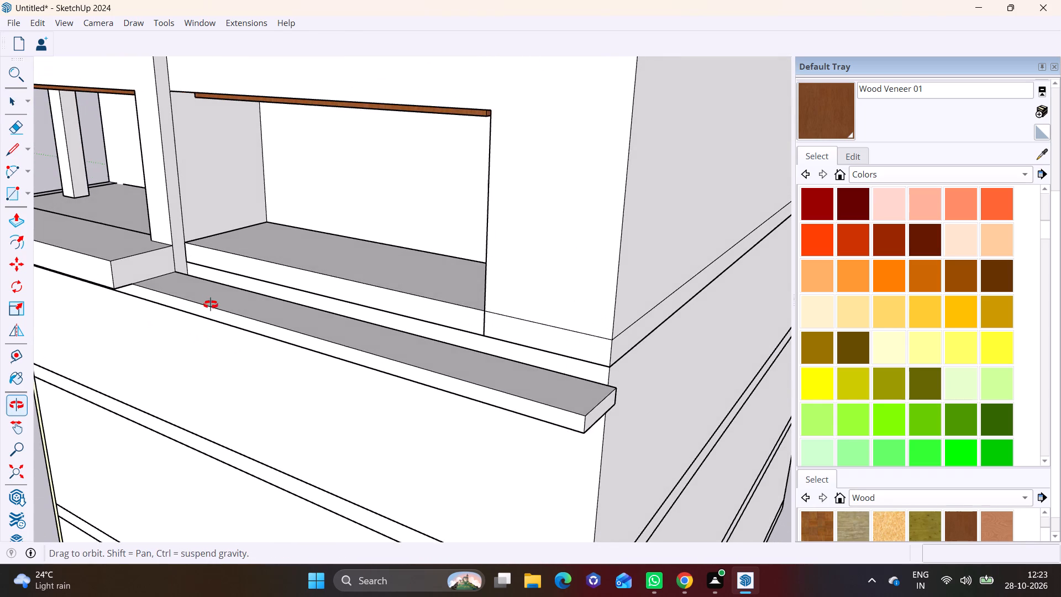
middle_click_drag(211, 305, 210, 306)
left_click(219, 298)
left_click(27, 192)
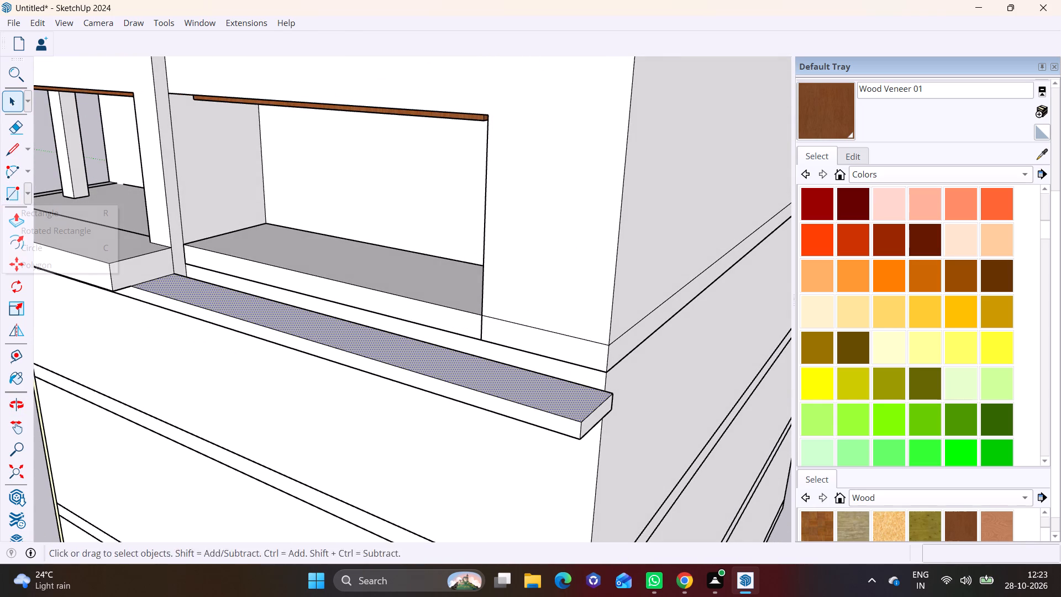
left_click(24, 213)
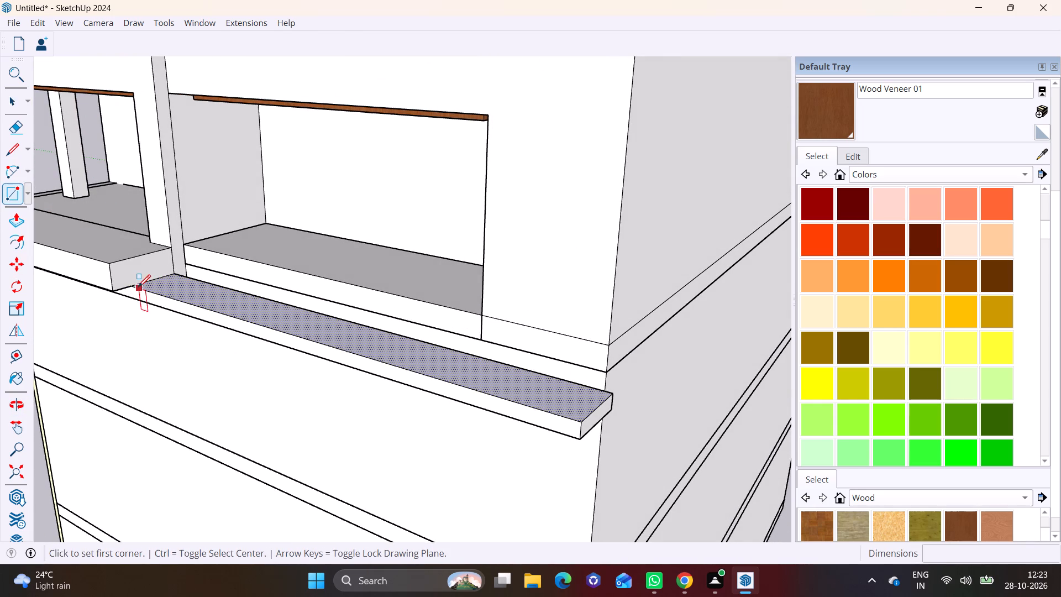
left_click(137, 287)
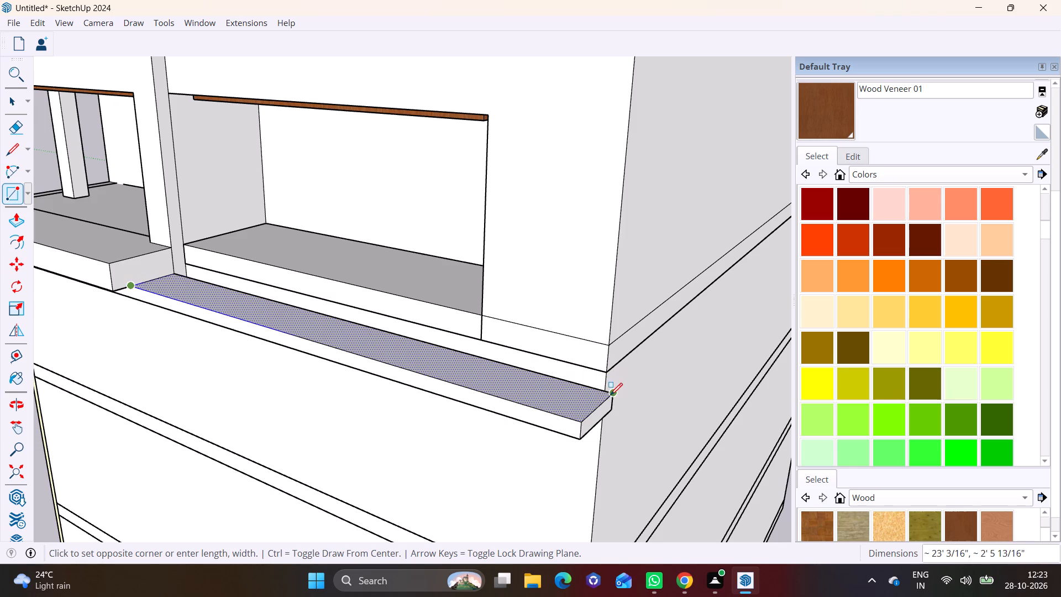
left_click(610, 396)
Extrude the ledge's top face about 1' 4 3/16" upward to the height of the adjoining balcony slab.
key("space")
left_click(403, 340)
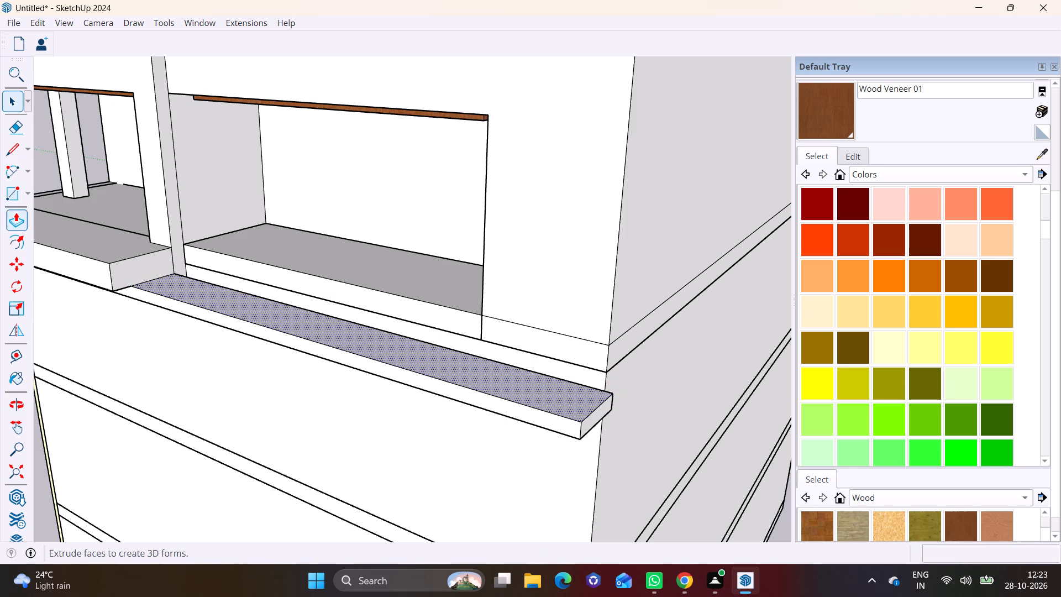
left_click(11, 216)
left_click(183, 296)
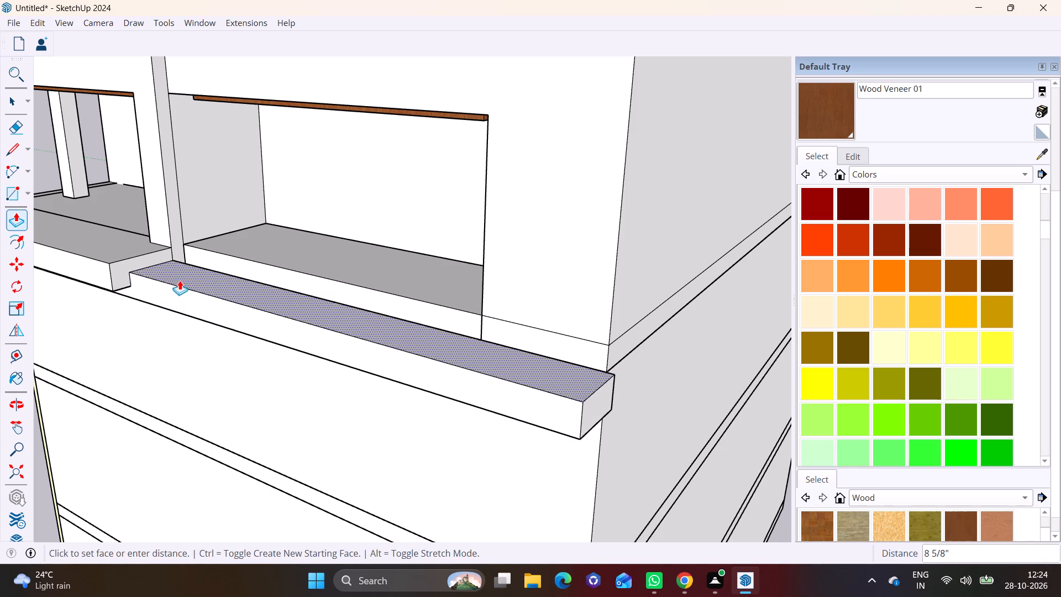
left_click(130, 258)
Extrude the small end face of the projecting balcony slab about 23' 3/16" along the side wall, flush with the ledge's end.
scroll(144, 266, "down", 5)
middle_click_drag(144, 273, 172, 264)
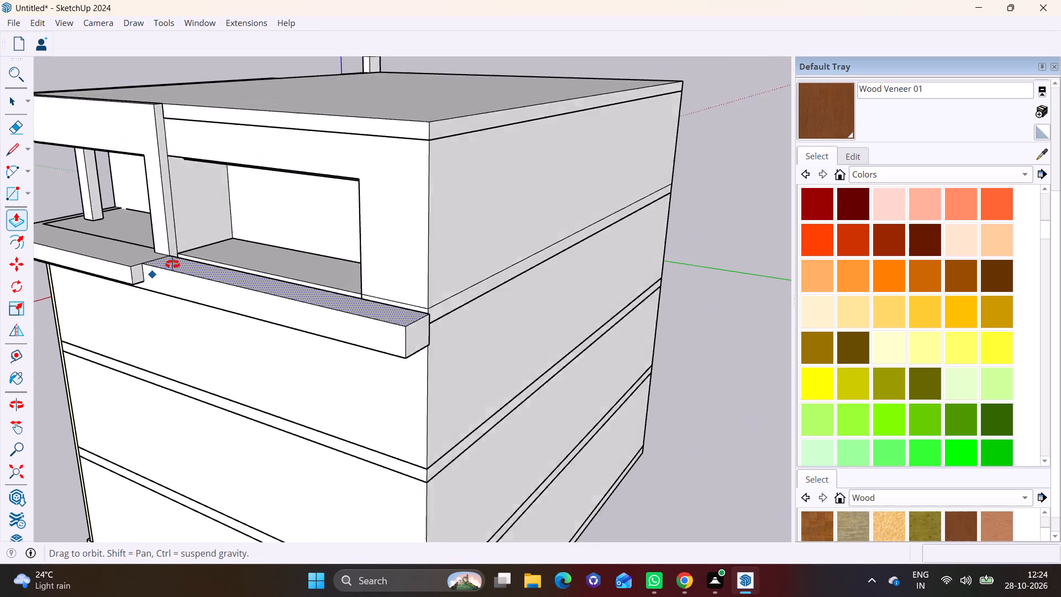
middle_click_drag(172, 264, 311, 172)
scroll(327, 175, "down", 3)
middle_click_drag(333, 178, 115, 261)
scroll(207, 229, "up", 5)
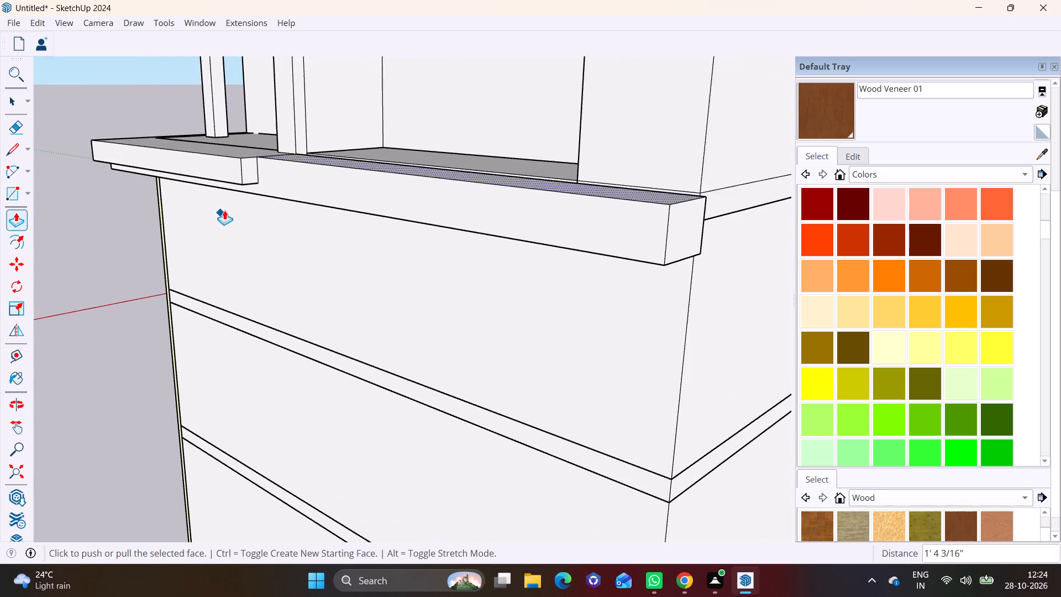
middle_click_drag(225, 203, 75, 265)
key("space")
left_click(175, 190)
left_click(13, 215)
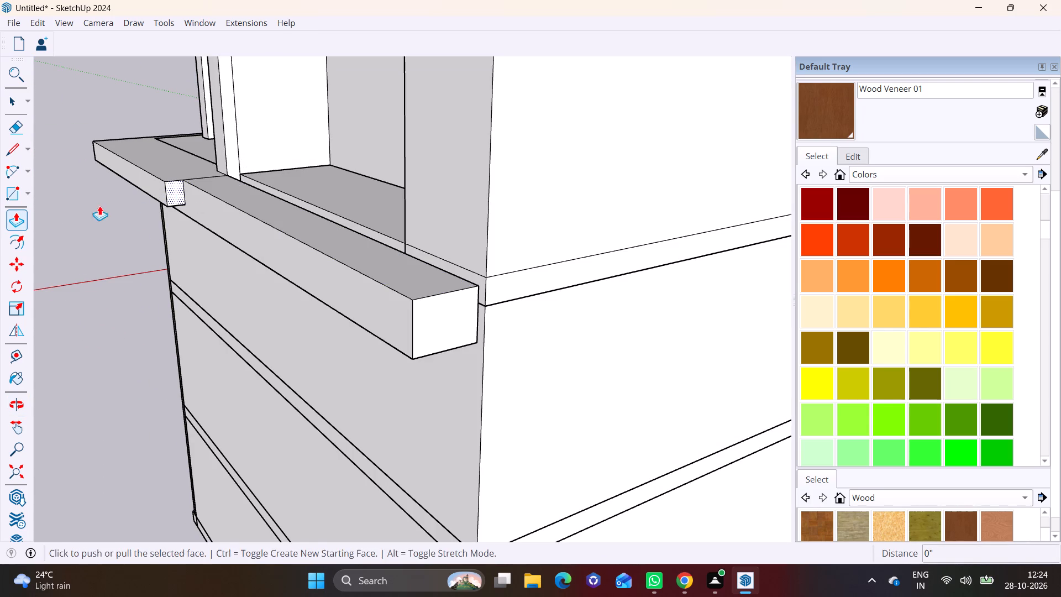
left_click(179, 195)
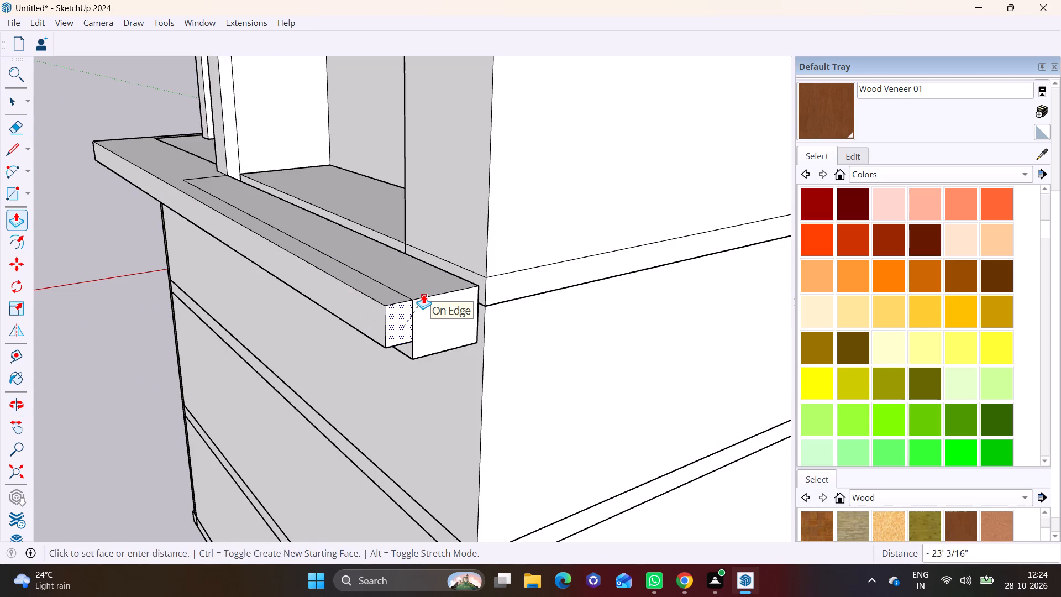
left_click(423, 294)
Push the long outer face of the upper ledge about 11 5/8" inward, flush with the lower step's face.
middle_click_drag(316, 304, 646, 213)
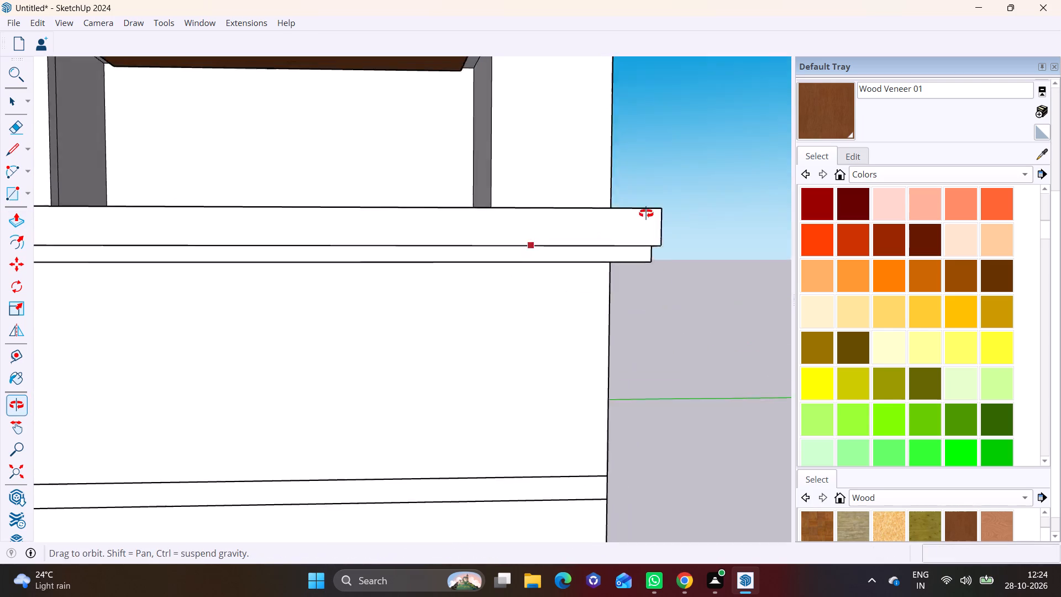
middle_click_drag(646, 213, 655, 203)
scroll(318, 298, "down", 10)
middle_click(193, 341)
middle_click_drag(208, 332, 357, 238, "shift")
middle_click_drag(341, 238, 374, 221)
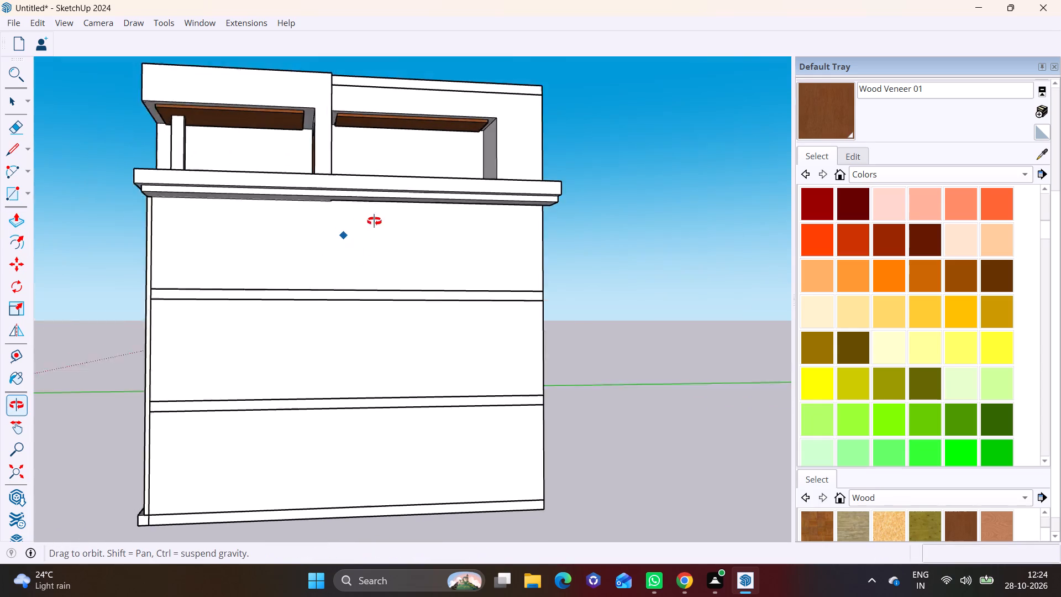
middle_click_drag(374, 221, 484, 164)
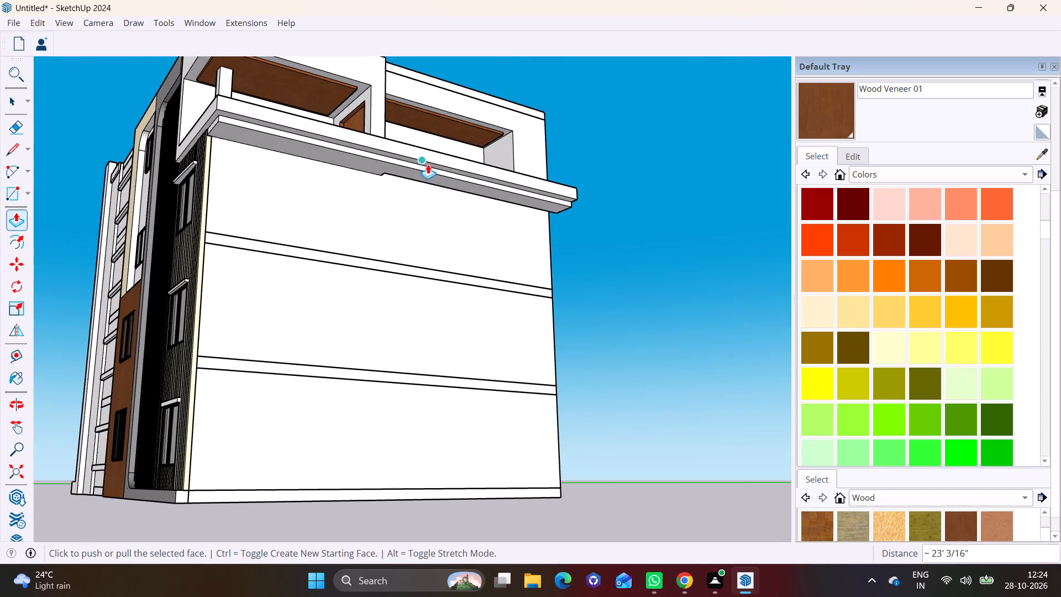
middle_click(426, 242)
middle_click_drag(387, 192, 429, 315)
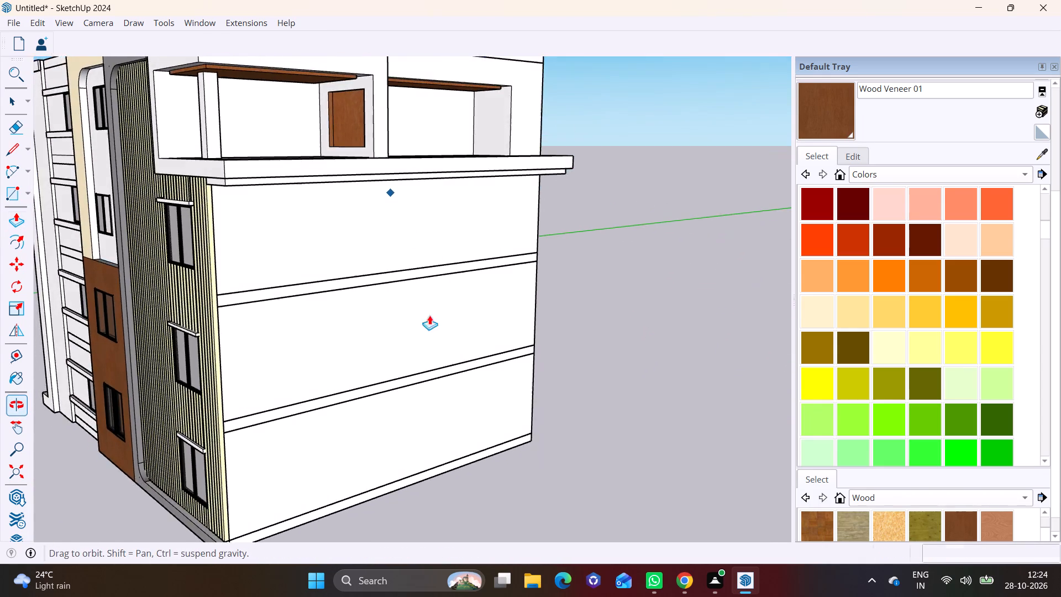
middle_click_drag(429, 315, 432, 324)
scroll(397, 183, "up", 3)
key("space")
left_click(317, 161)
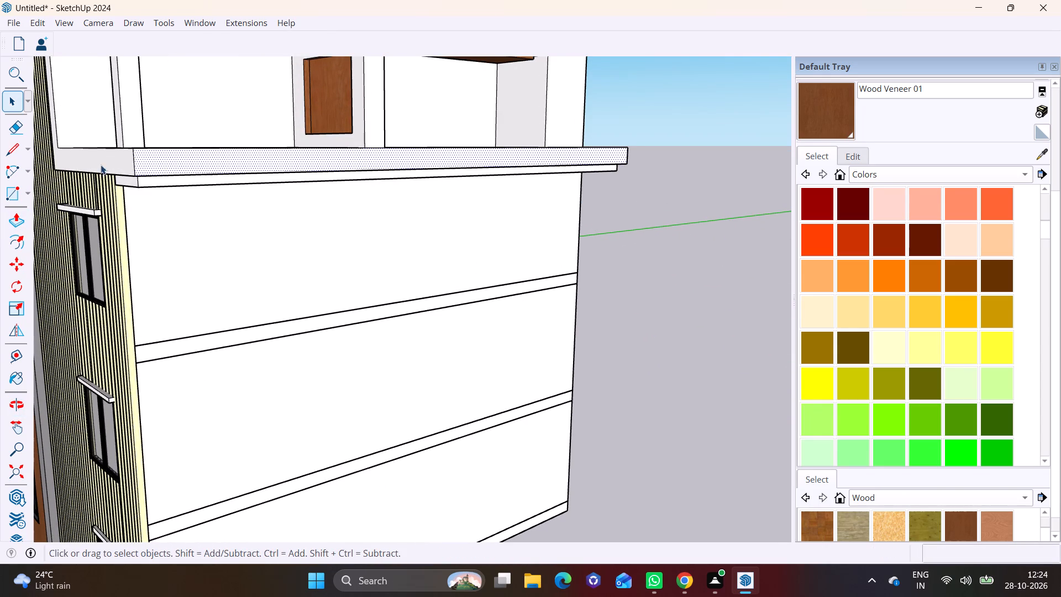
left_click(19, 221)
left_click(181, 161)
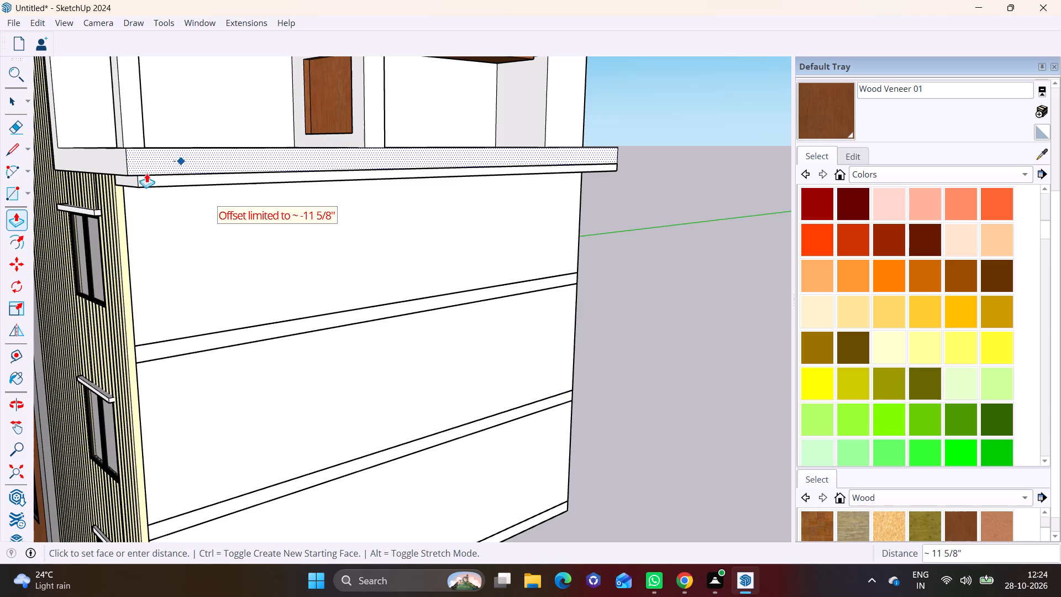
left_click(144, 184)
key("space")
left_click(651, 265)
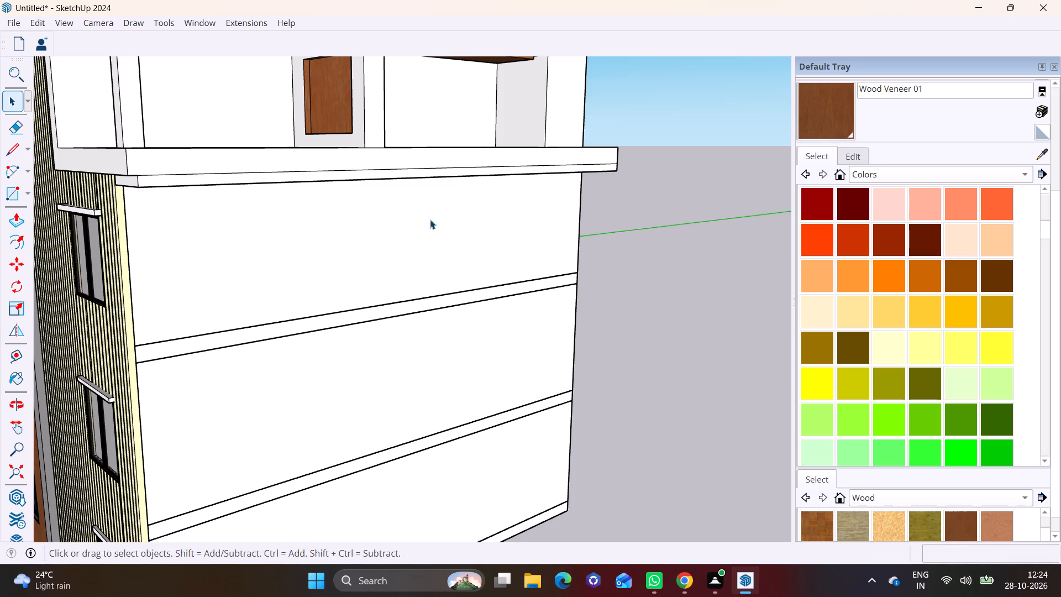
Pull the ledge's inner side face at the building's far corner toward the building to close the gap to the wall.
scroll(413, 211, "down", 3)
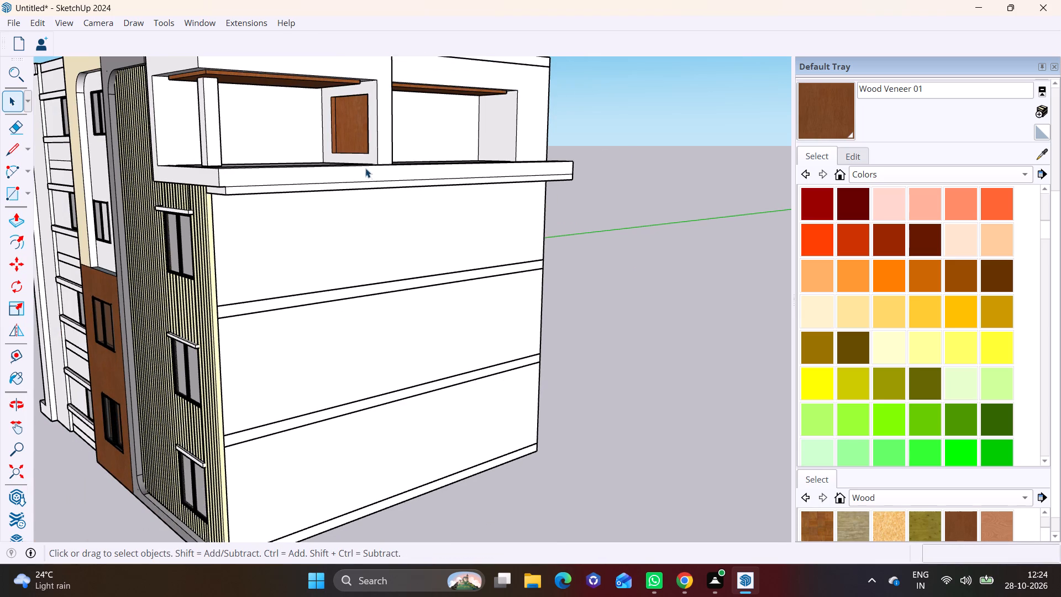
middle_click_drag(364, 167, 442, 73)
middle_click_drag(451, 190, 450, 109, "shift")
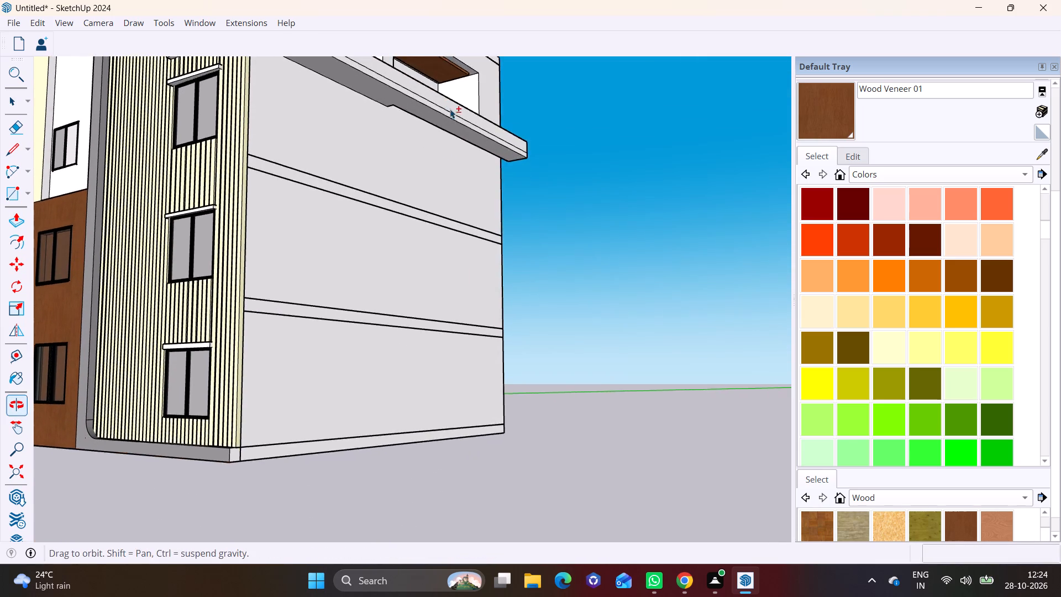
middle_click_drag(450, 109, 450, 109, "shift")
scroll(400, 104, "up", 7)
middle_click_drag(413, 123, 256, 160)
scroll(425, 109, "up", 1)
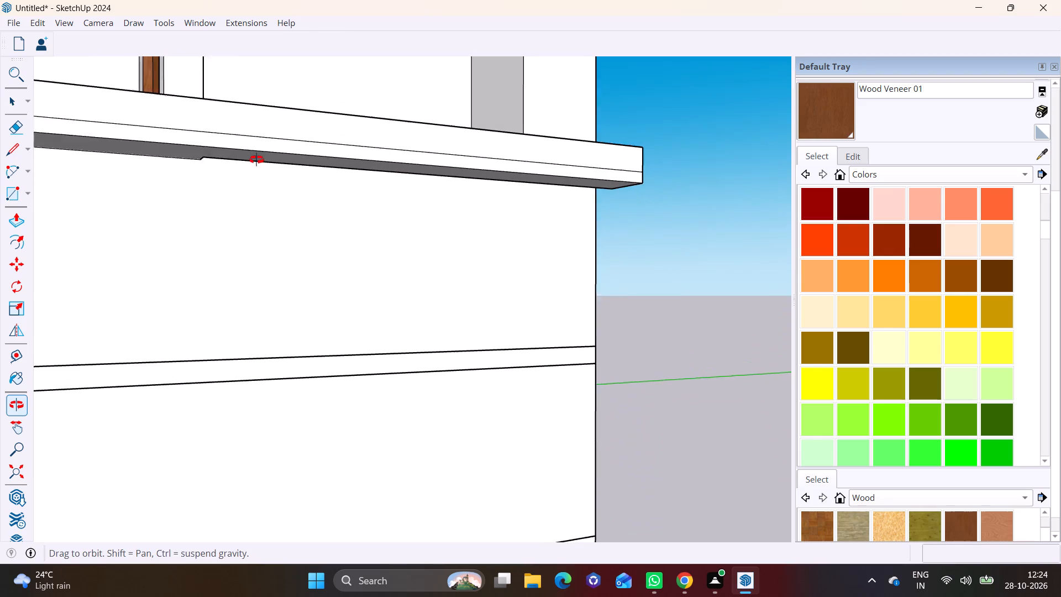
middle_click_drag(256, 160, 257, 162)
middle_click_drag(603, 221, 105, 238)
middle_click_drag(468, 187, 279, 201)
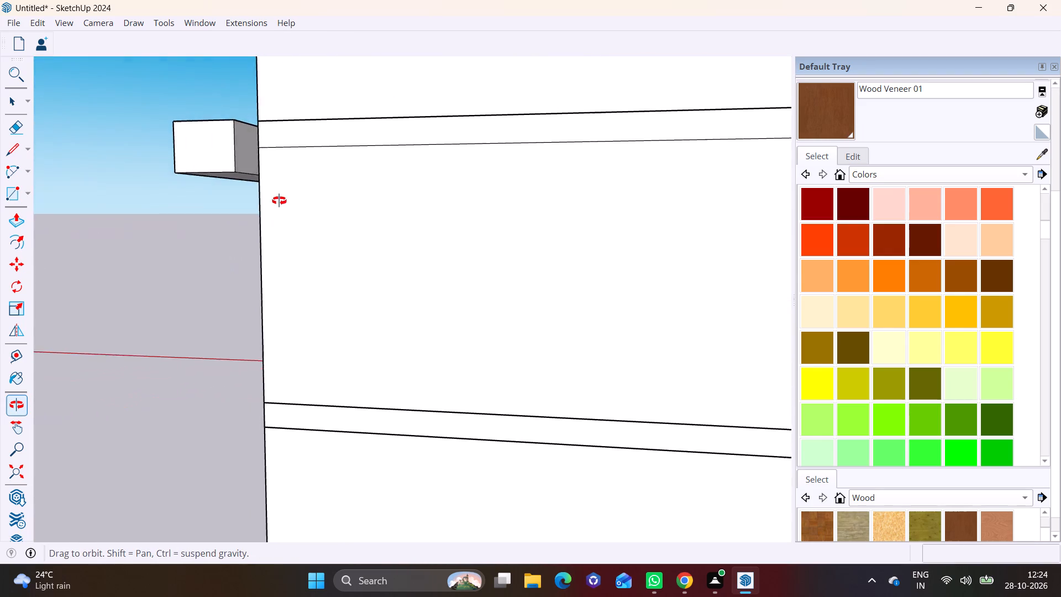
middle_click_drag(279, 201, 337, 239)
scroll(322, 196, "up", 5)
left_click(319, 200)
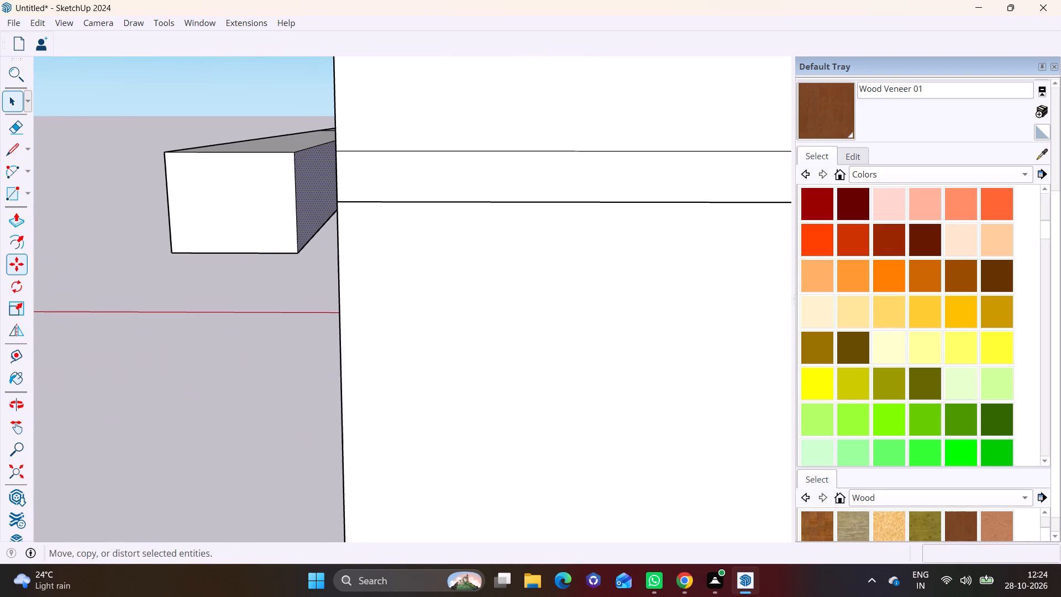
left_click(11, 222)
left_click(314, 205)
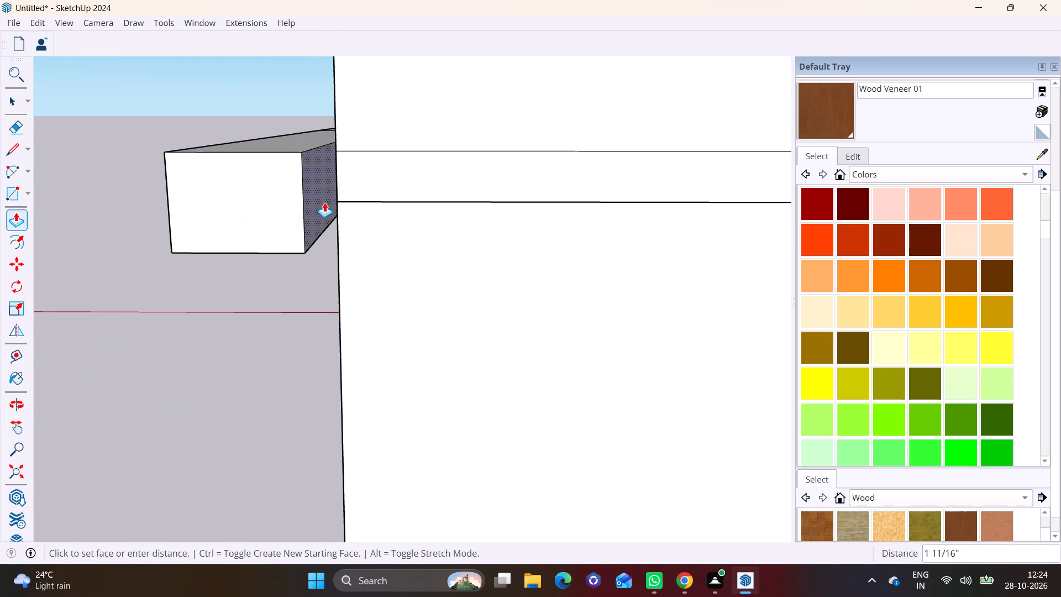
left_click(363, 201)
left_click_drag(333, 200, 340, 200)
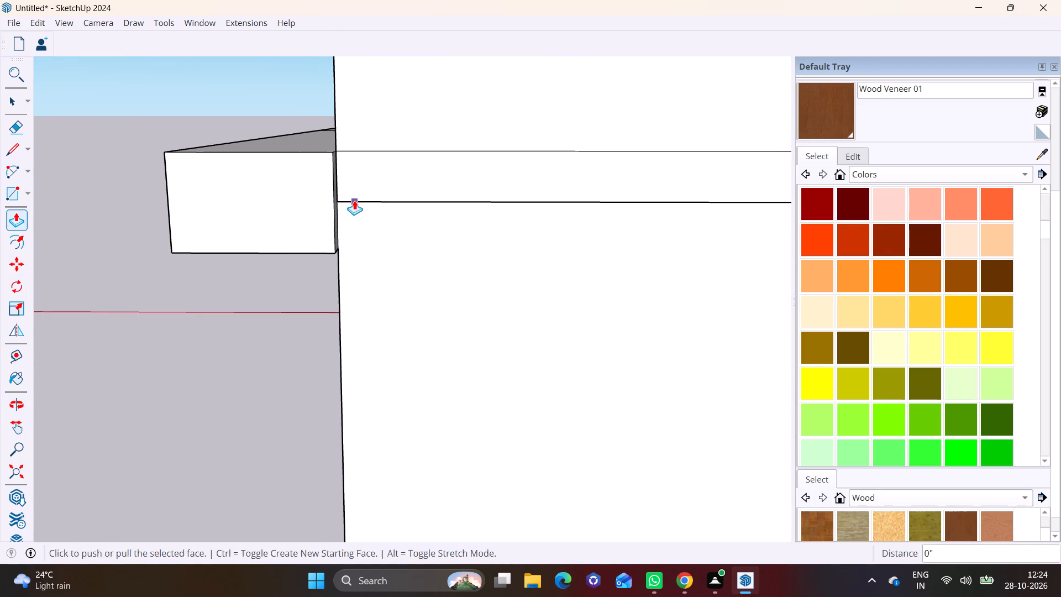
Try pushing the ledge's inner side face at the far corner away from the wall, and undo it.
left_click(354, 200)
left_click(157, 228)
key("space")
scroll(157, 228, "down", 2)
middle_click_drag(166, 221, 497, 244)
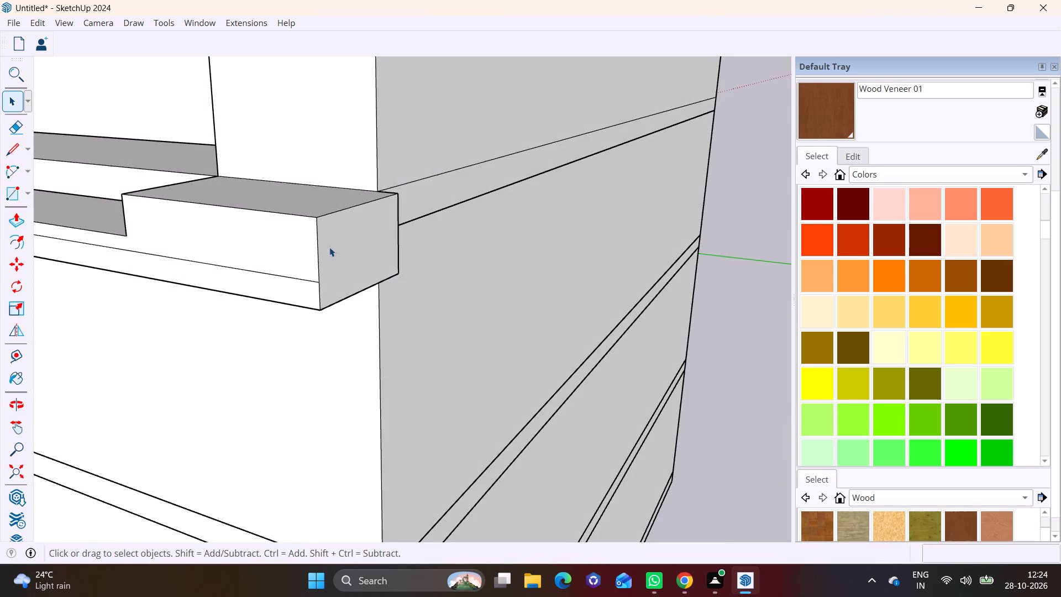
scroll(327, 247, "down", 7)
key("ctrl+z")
Draw a rectangle about 1' 10" high on the side wall from the lower slat-side corner of the floor band below the balcony.
middle_click_drag(315, 250, 530, 214)
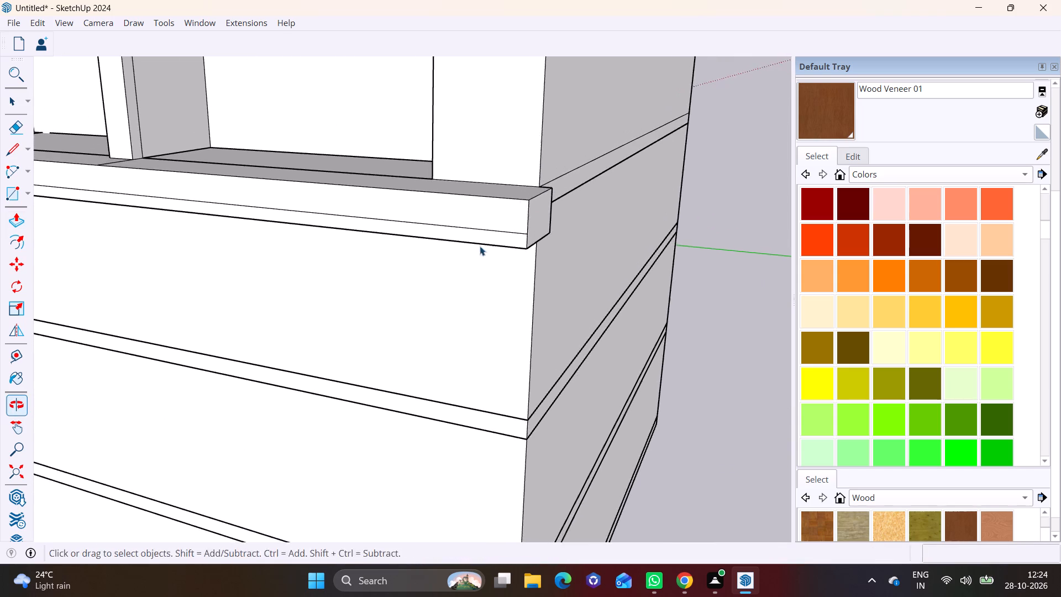
middle_click_drag(467, 255, 698, 182)
scroll(488, 208, "down", 8)
middle_click_drag(567, 247, 698, 227)
scroll(402, 282, "up", 3)
middle_click_drag(393, 269, 312, 312, "shift")
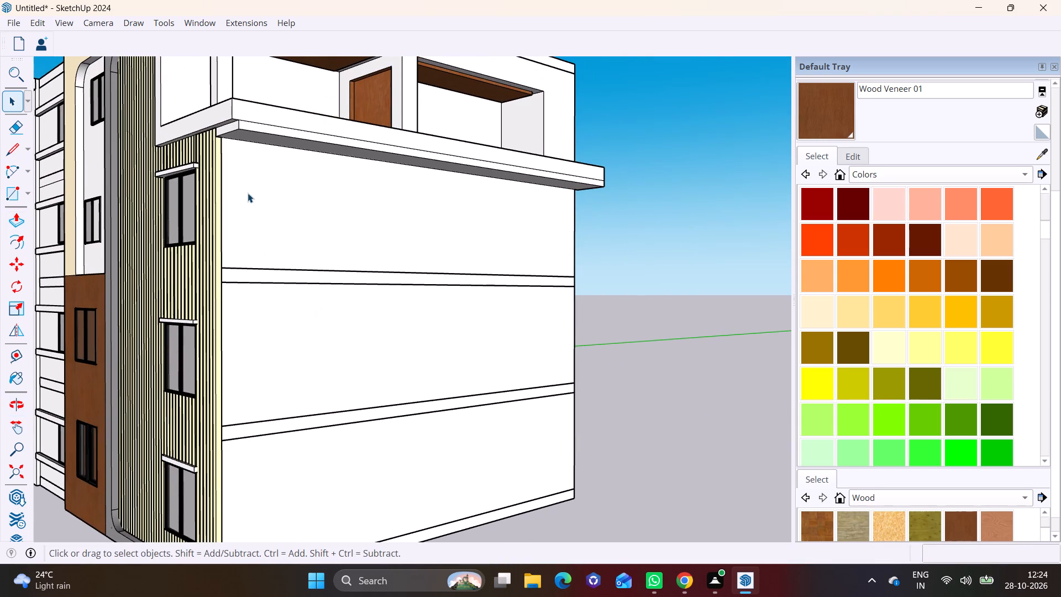
left_click(29, 191)
left_click(42, 214)
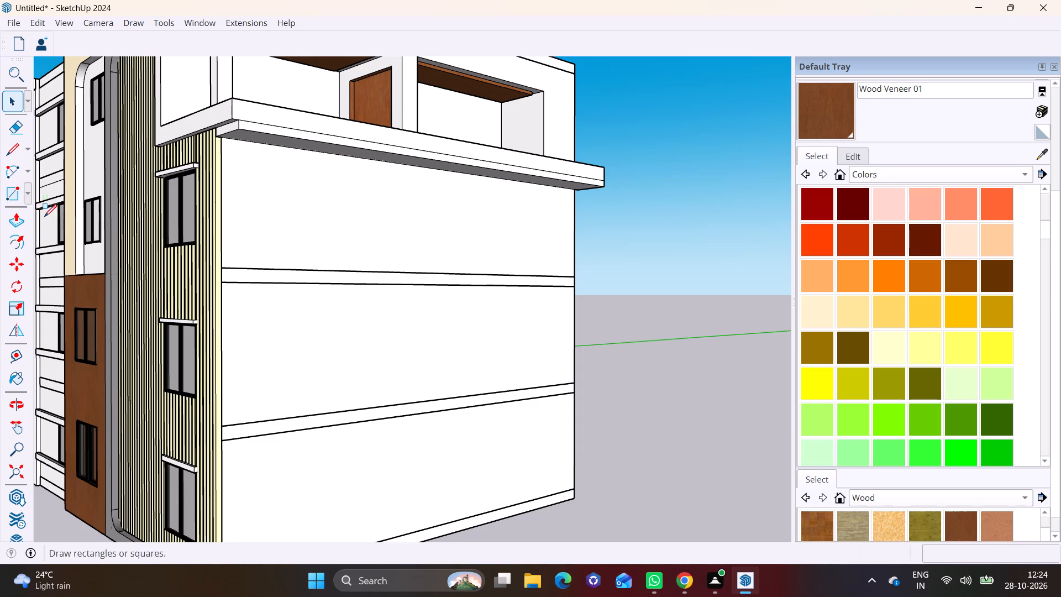
middle_click_drag(292, 298, 274, 310)
scroll(256, 281, "up", 2)
middle_click_drag(254, 280, 252, 310, "shift")
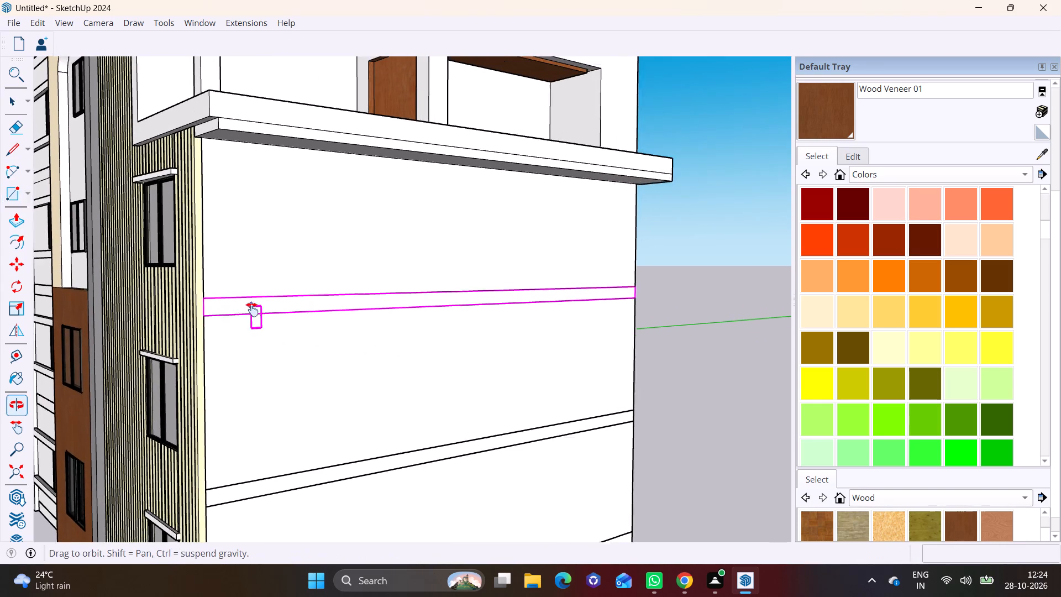
middle_click_drag(252, 310, 254, 323, "shift")
left_click(211, 331)
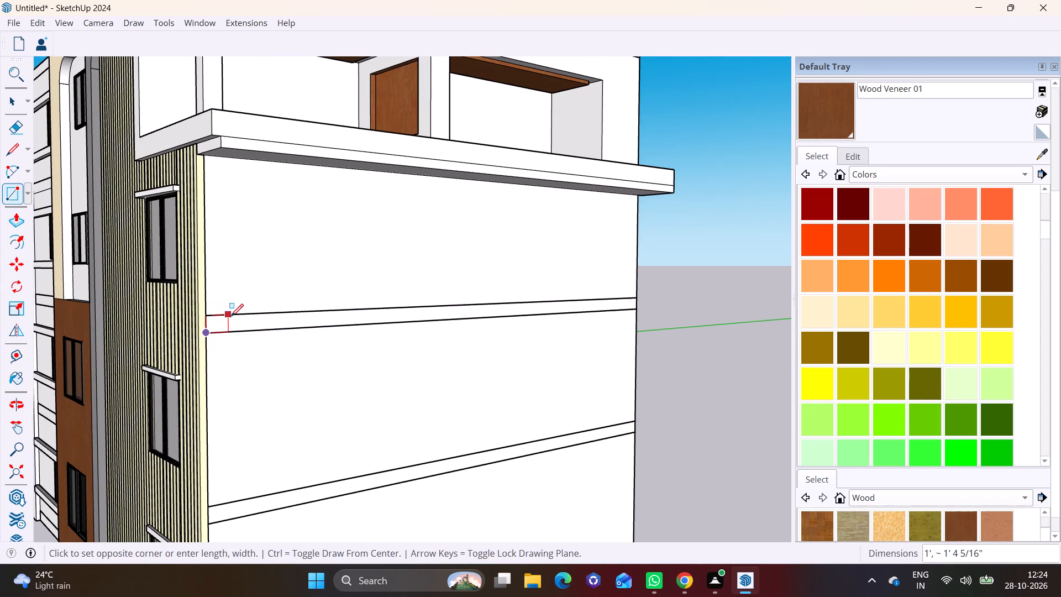
left_click(330, 298)
Extrude both the lower and upper parts of the rectangle 2' 2 3/16" outward from the side wall.
key("space")
left_click(271, 317)
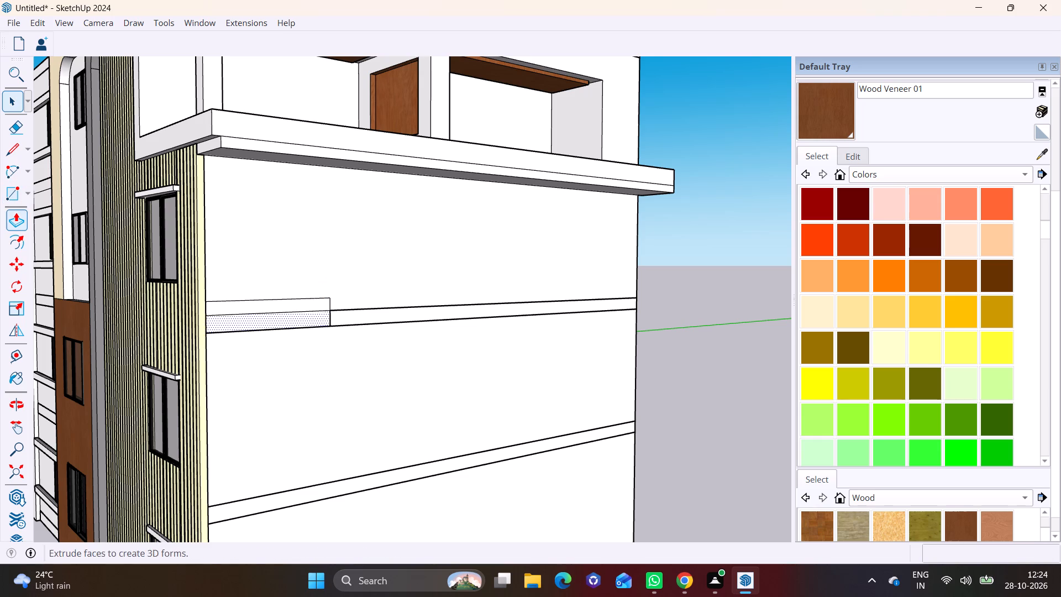
left_click(19, 220)
left_click(223, 320)
left_click(241, 323)
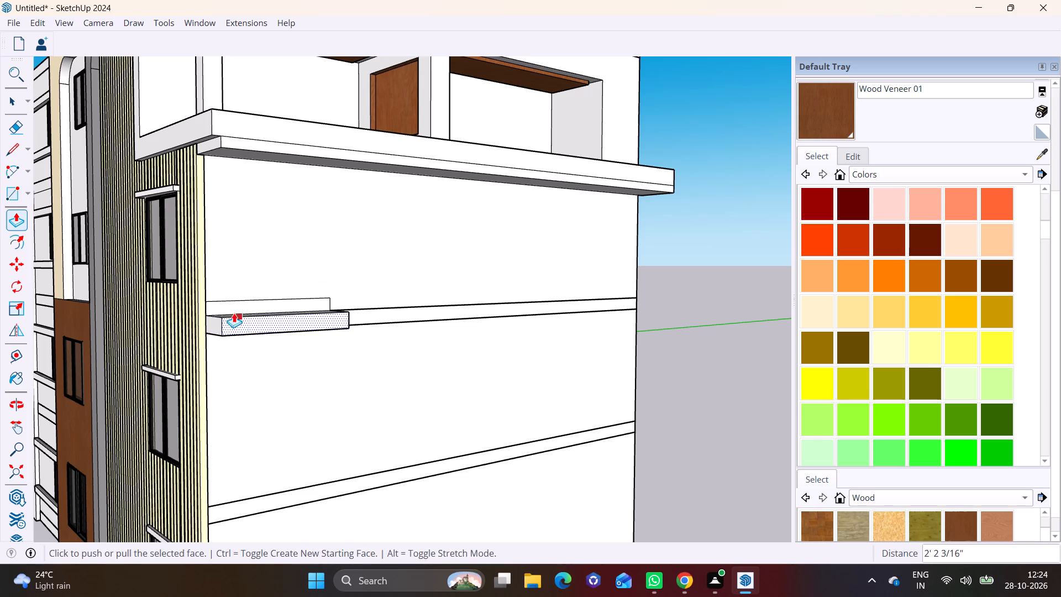
key("space")
left_click(226, 307)
left_click(10, 219)
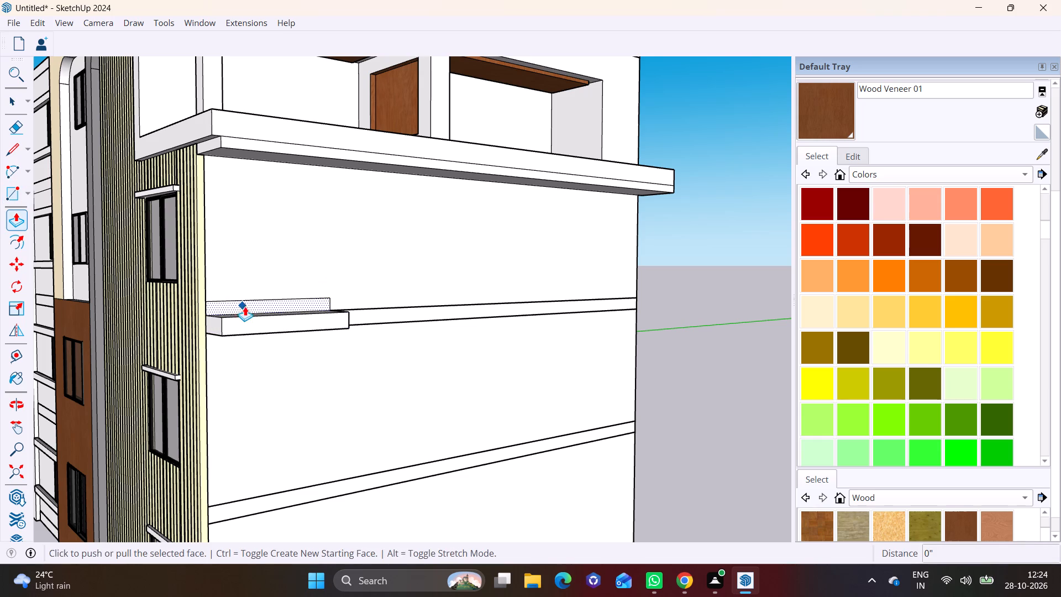
double_click(255, 305)
Delete the dividing edges on the new ledge block's front face and both end faces.
key("space")
left_click(276, 316)
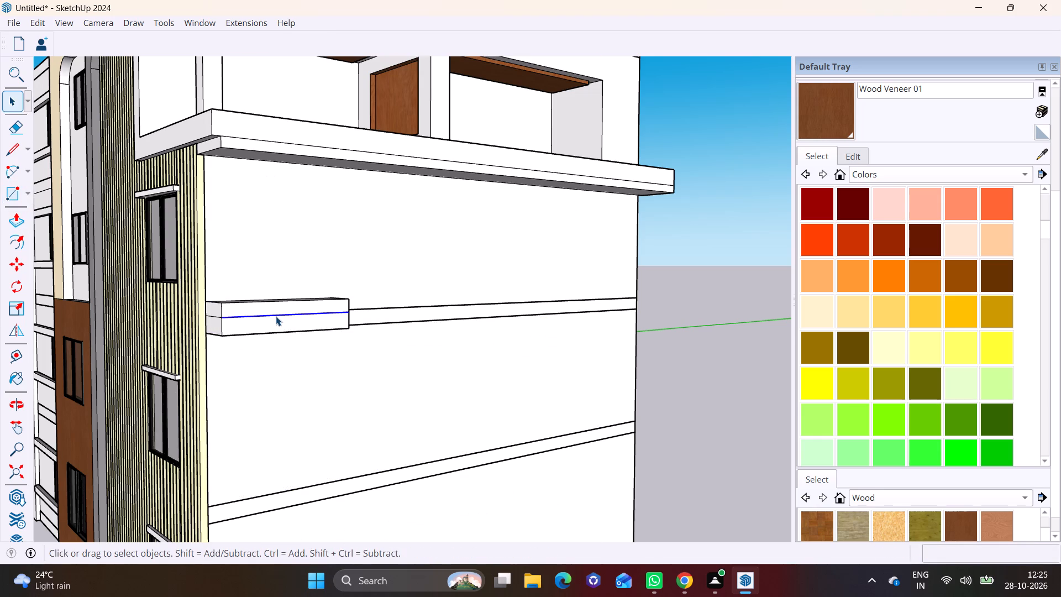
key("BackSpace")
key("Delete")
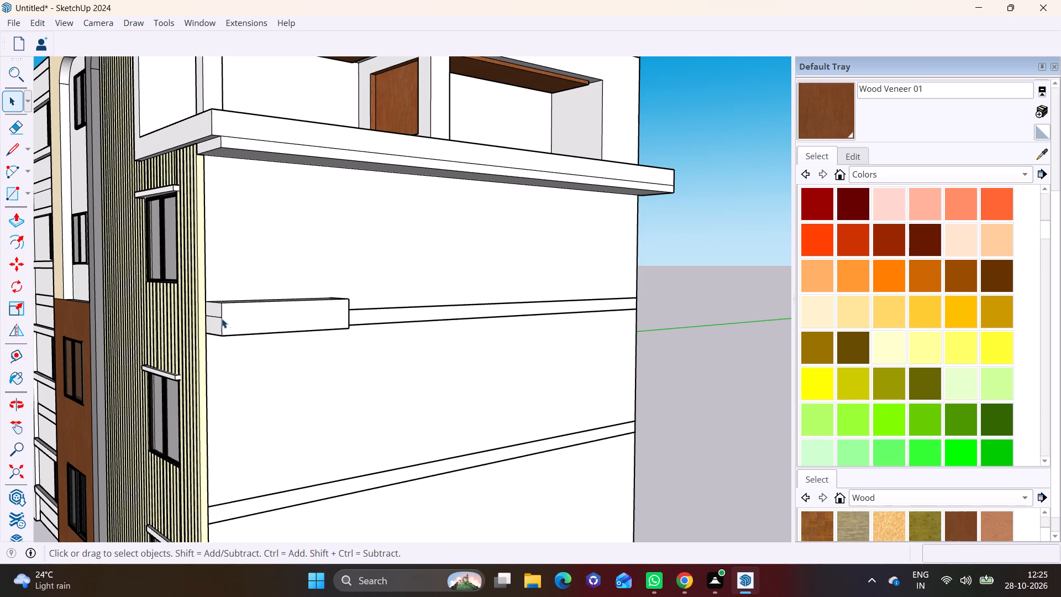
left_click(212, 315)
key("Delete")
middle_click_drag(309, 315, 94, 332)
scroll(367, 298, "down", 2)
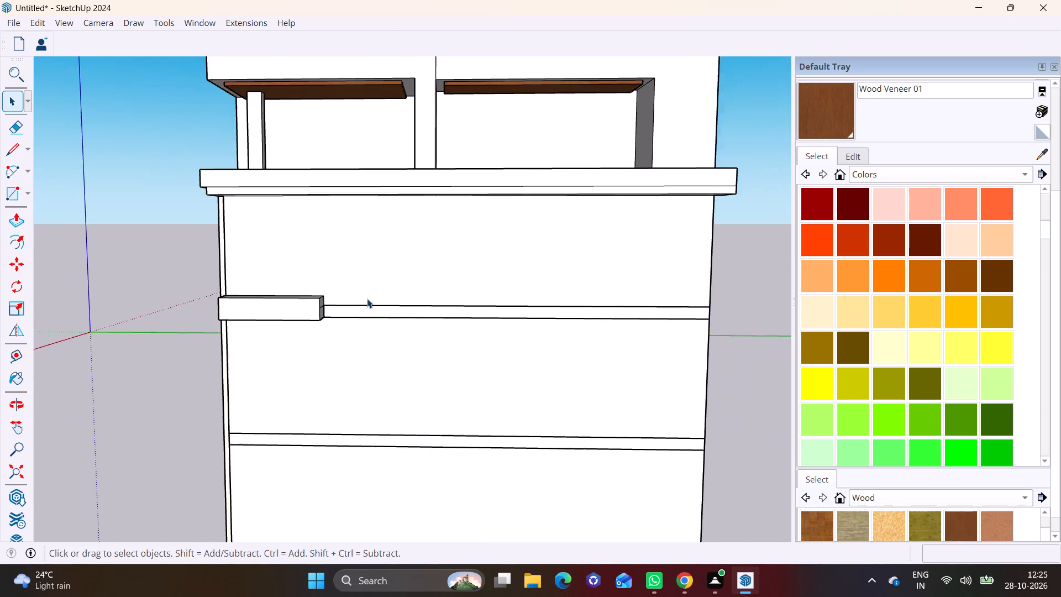
middle_click_drag(313, 298, 221, 301)
scroll(369, 323, "up", 7)
left_click(249, 302)
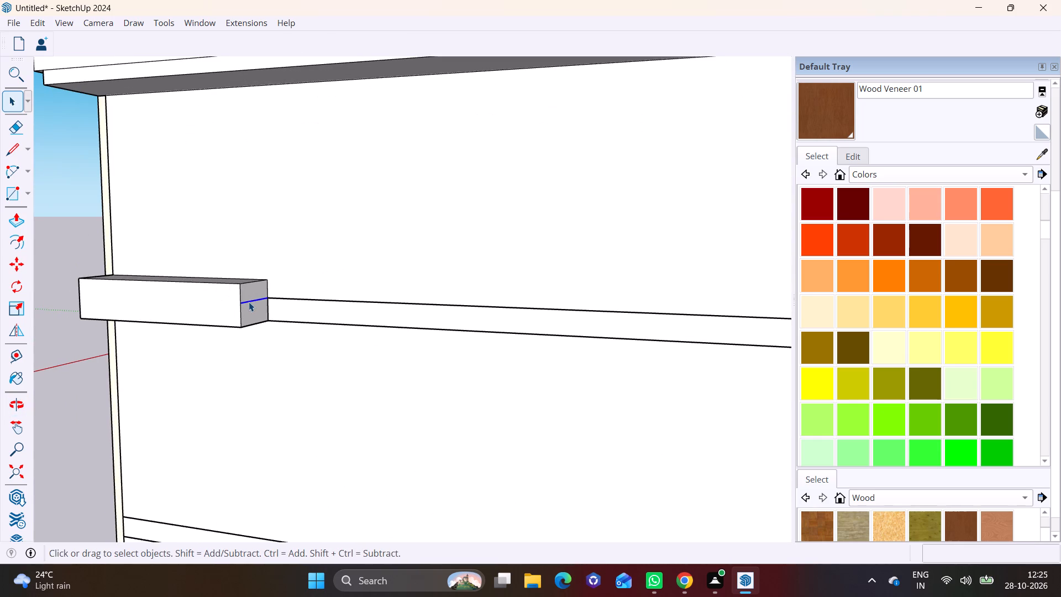
key("BackSpace")
key("Delete")
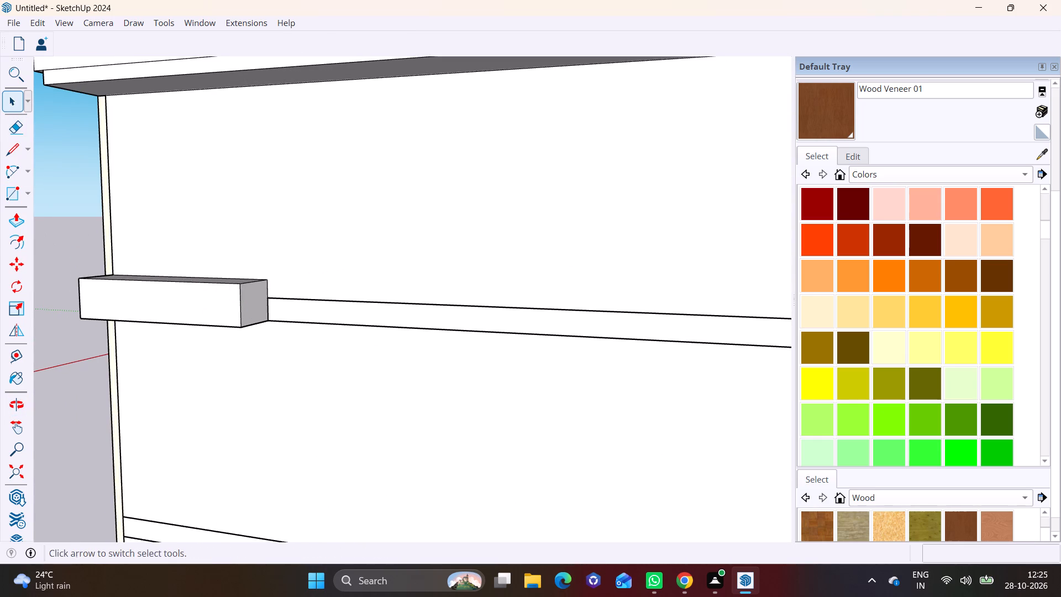
Extrude the new ledge block's end face about 31' 9" along the floor band to the building's far corner.
left_click(10, 101)
left_click(255, 305)
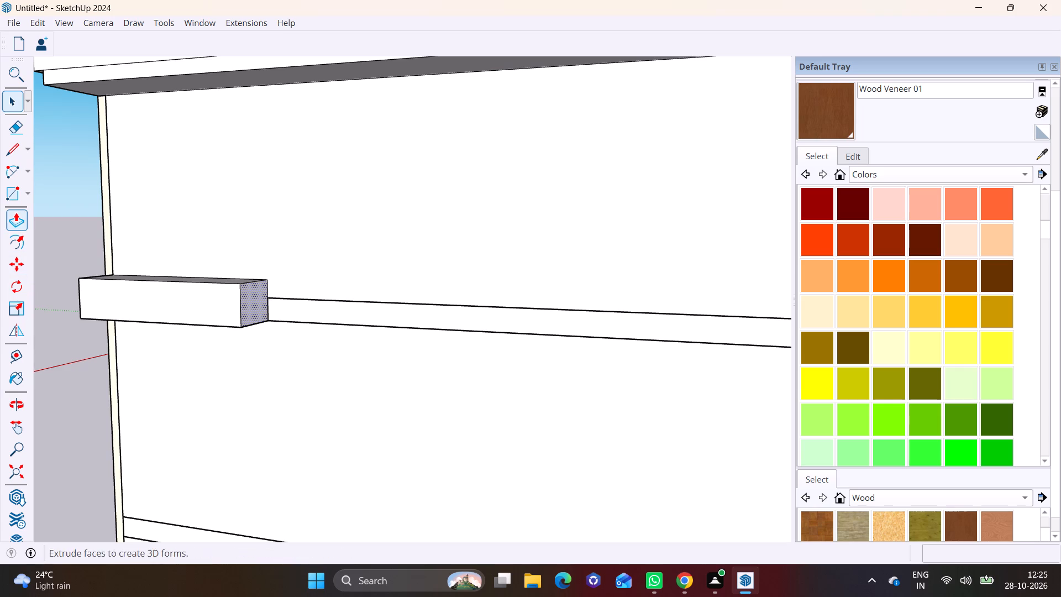
left_click(9, 223)
left_click(253, 305)
scroll(513, 322, "down", 2)
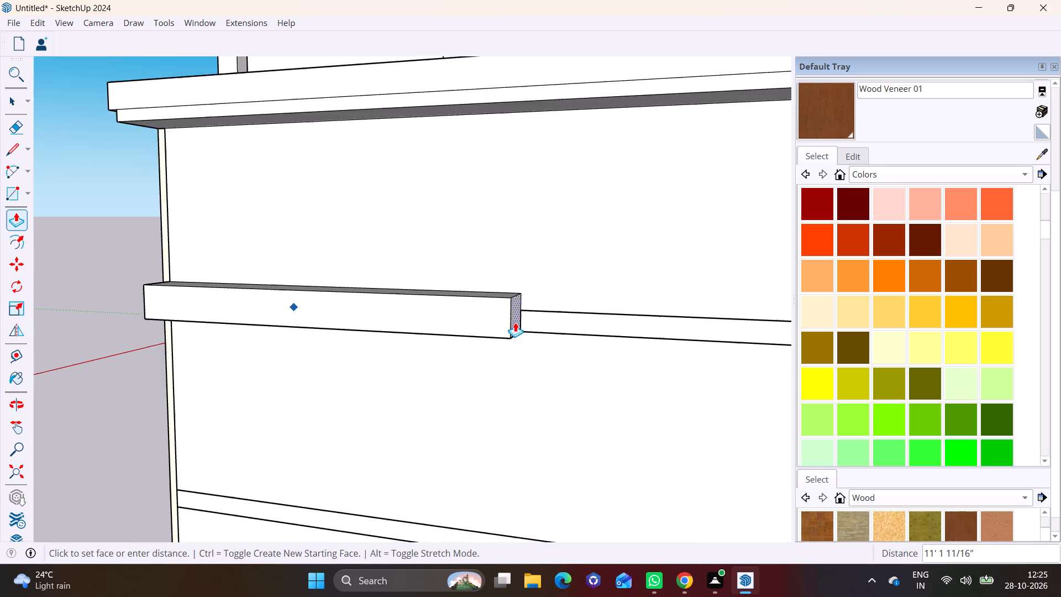
scroll(515, 322, "down", 8)
middle_click_drag(545, 324, 292, 327, "shift")
left_click(485, 358)
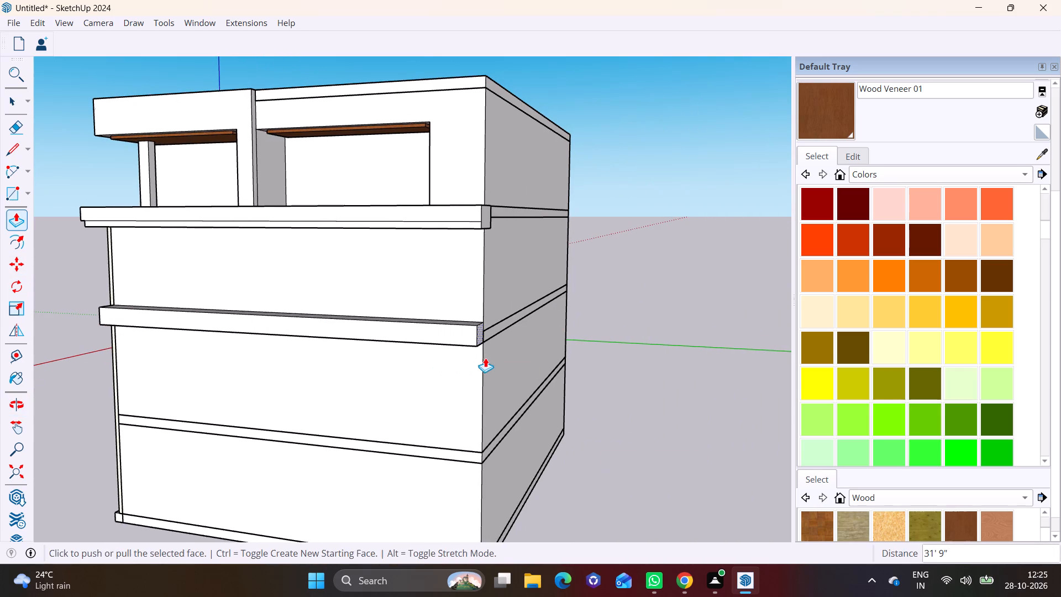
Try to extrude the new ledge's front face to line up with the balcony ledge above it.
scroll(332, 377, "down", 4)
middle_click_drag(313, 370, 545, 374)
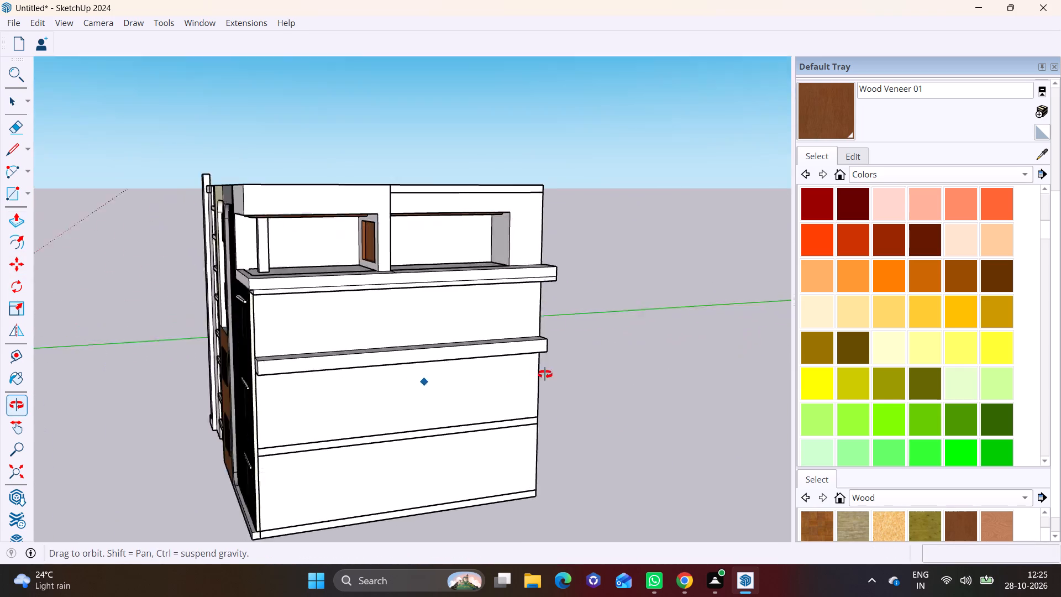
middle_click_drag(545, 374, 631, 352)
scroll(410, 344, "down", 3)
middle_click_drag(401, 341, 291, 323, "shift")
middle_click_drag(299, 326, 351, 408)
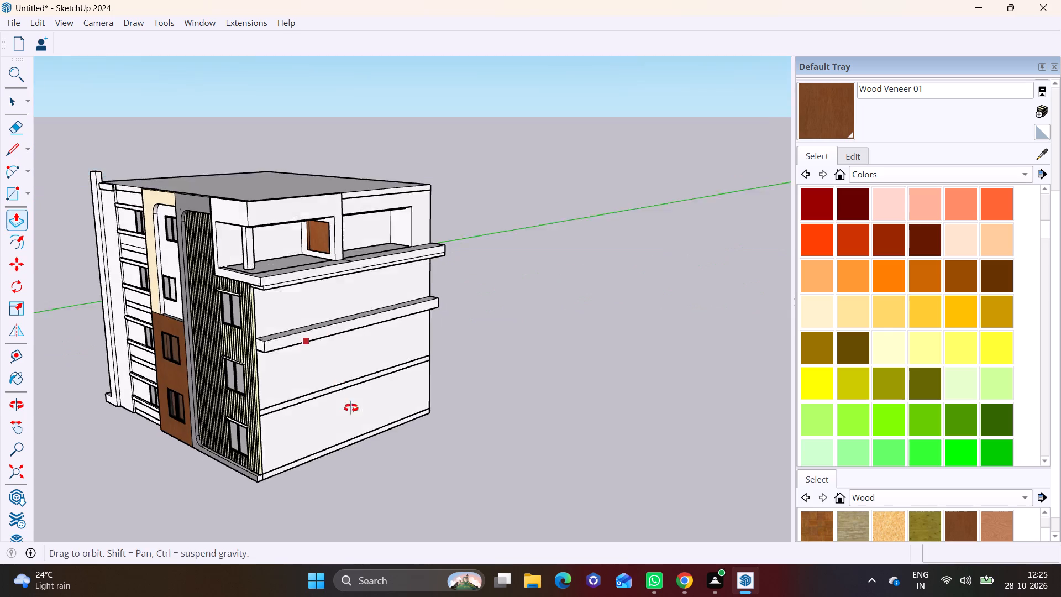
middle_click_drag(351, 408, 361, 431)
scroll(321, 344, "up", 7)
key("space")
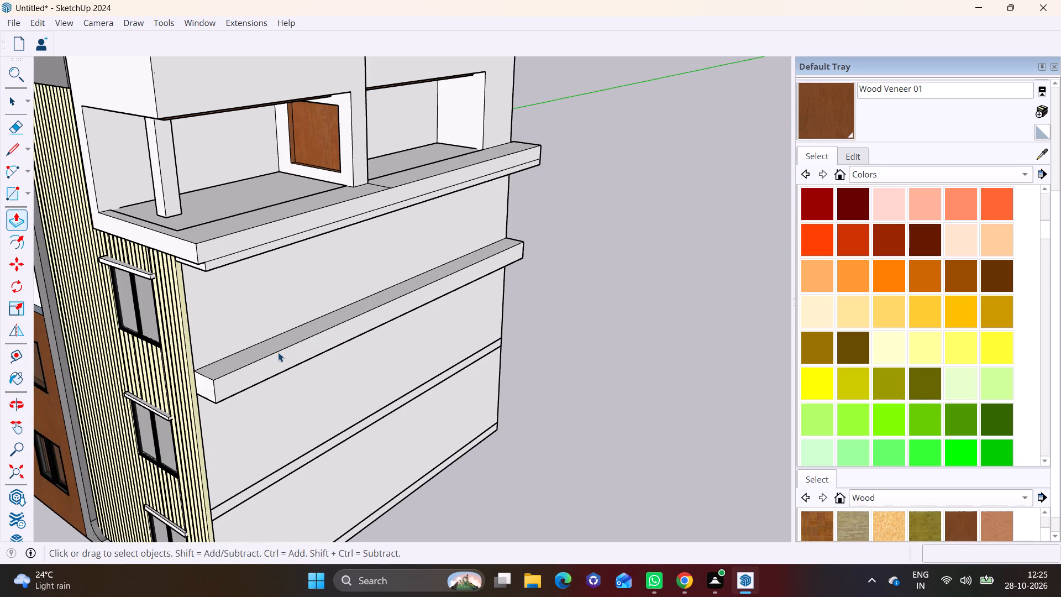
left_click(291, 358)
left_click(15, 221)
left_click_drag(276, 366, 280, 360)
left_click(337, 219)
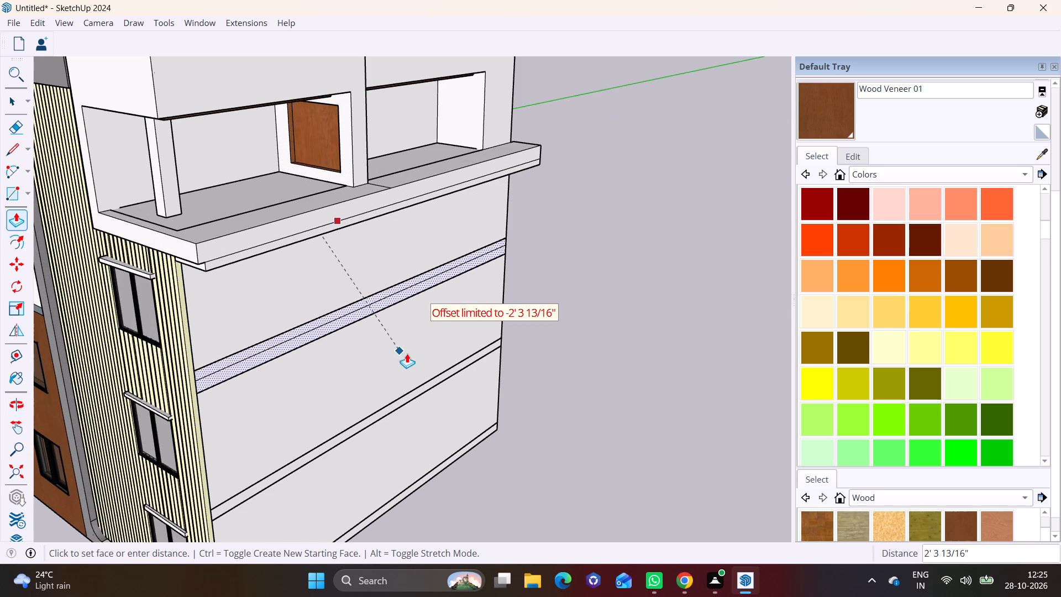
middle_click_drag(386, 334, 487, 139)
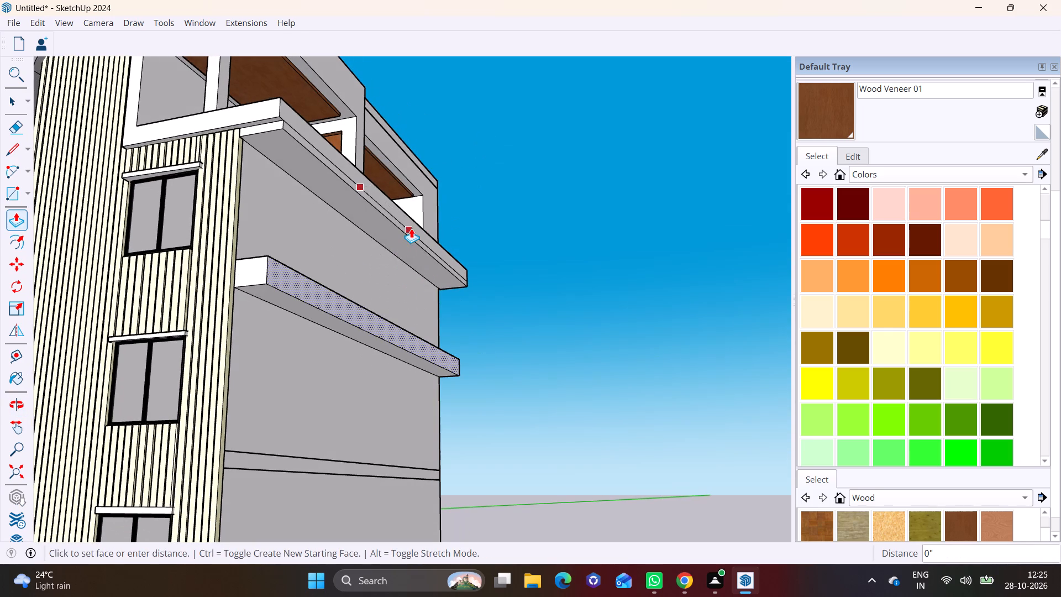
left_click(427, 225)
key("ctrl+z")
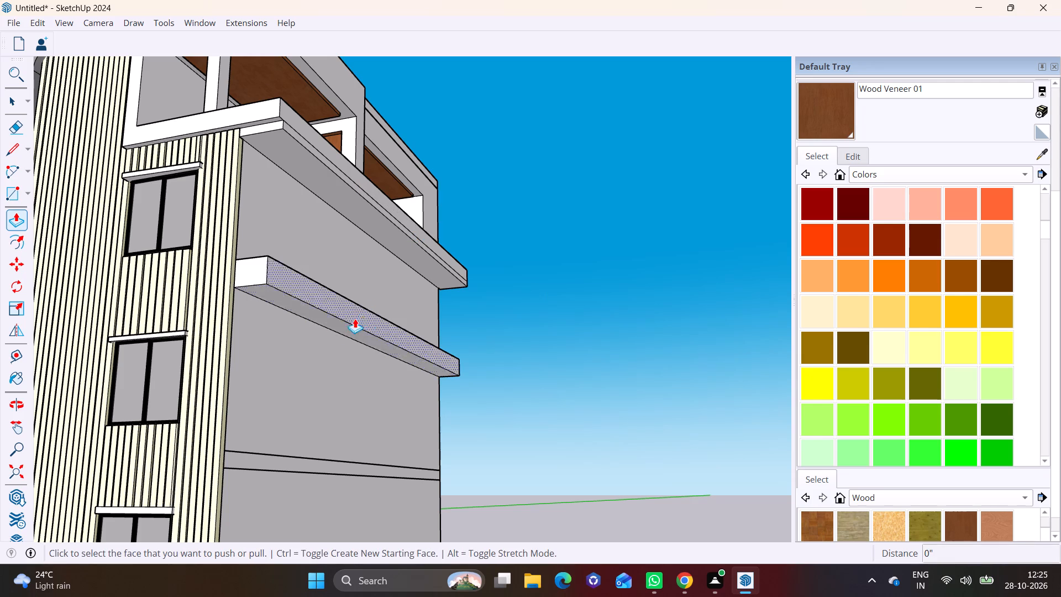
Extrude the front face of the ledge below the balcony about 1' 7 1/8" further outward.
left_click(340, 304)
left_click(360, 303)
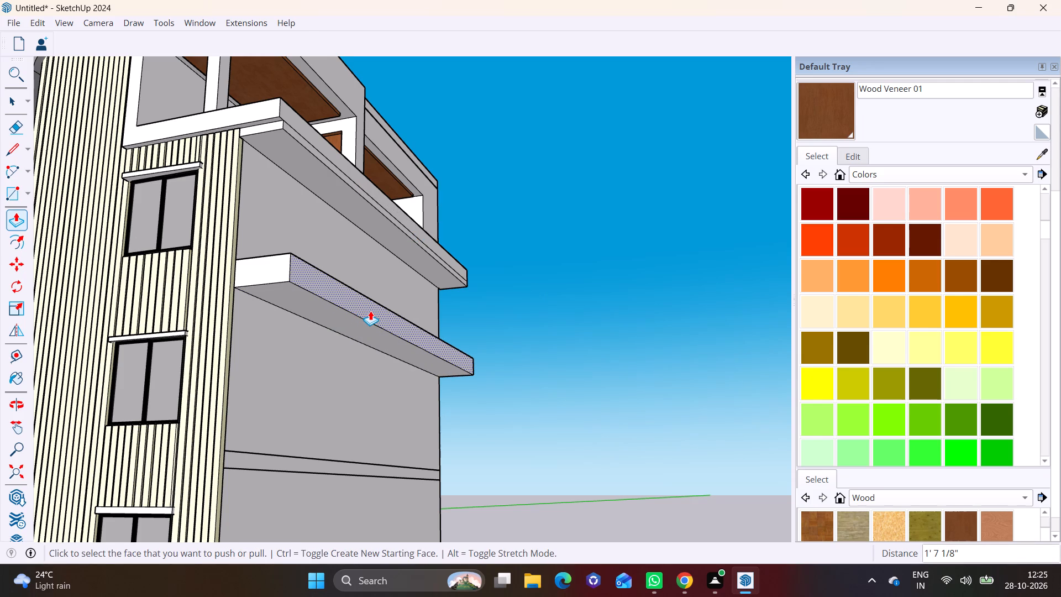
Select all faces of the deepened ledge and copy it about 11' 5/16" straight down to the next floor band.
scroll(370, 311, "down", 5)
middle_click_drag(361, 347, 333, 433)
scroll(376, 383, "up", 3)
middle_click_drag(372, 377, 365, 376)
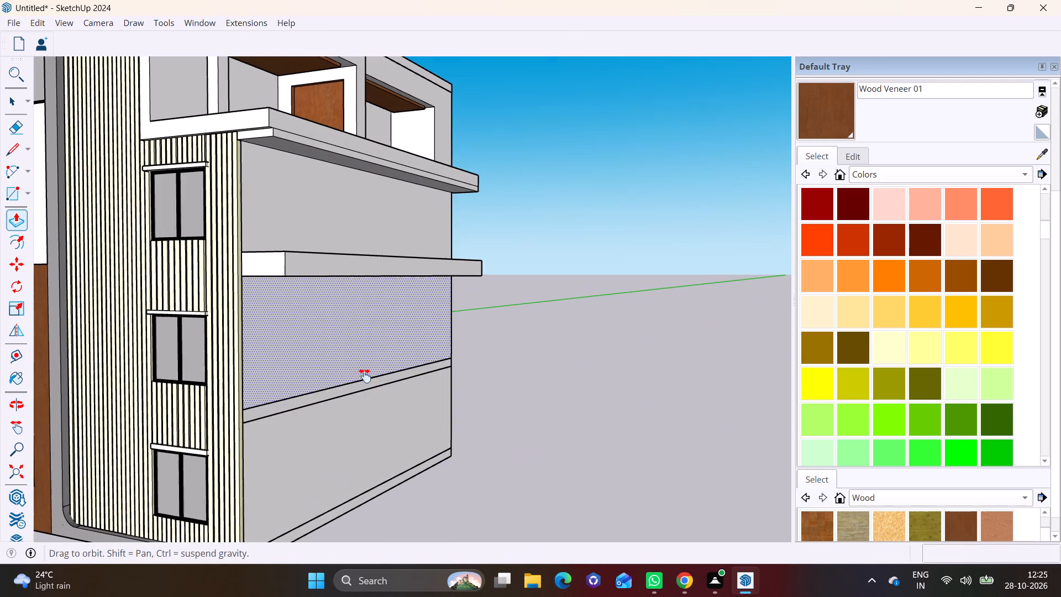
middle_click_drag(365, 376, 355, 369)
key("space")
left_click(283, 262)
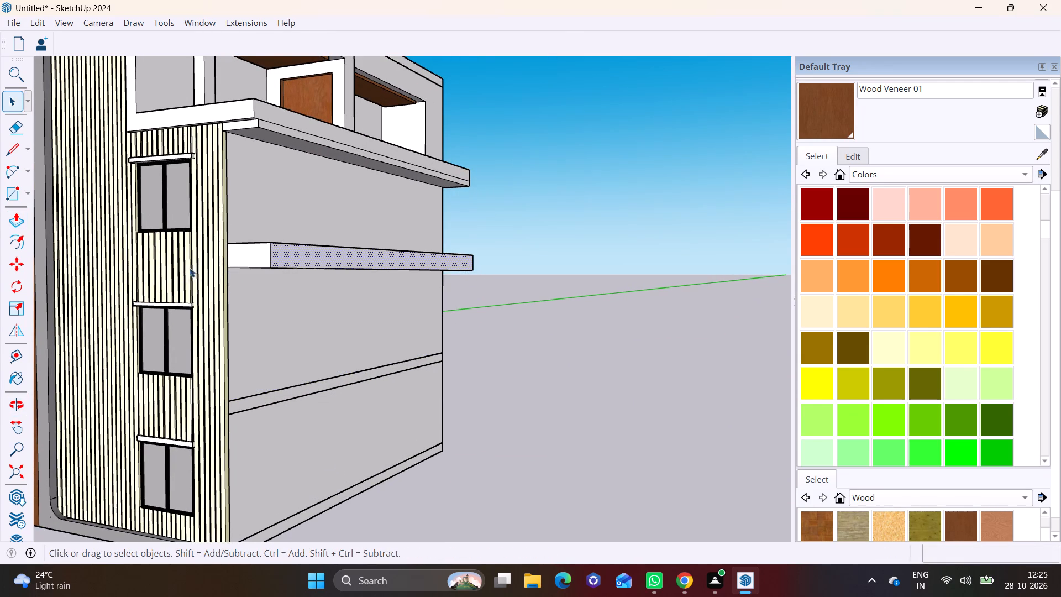
double_click(261, 259)
double_click(302, 258, "ctrl")
middle_click_drag(316, 256, 234, 397)
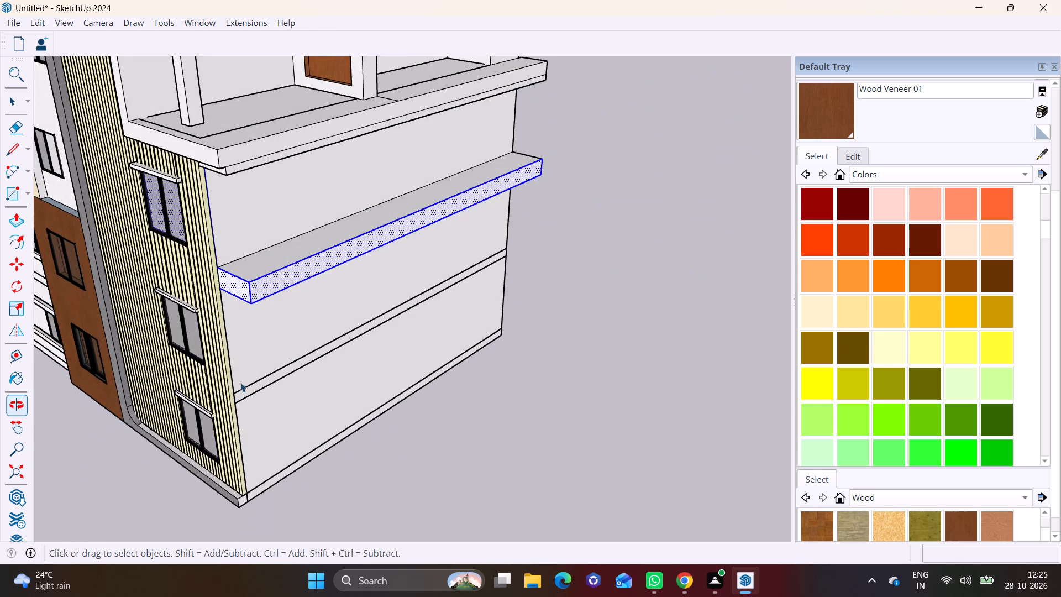
double_click(290, 259, "ctrl")
middle_click_drag(291, 259, 332, 133)
middle_click_drag(324, 226, 324, 196)
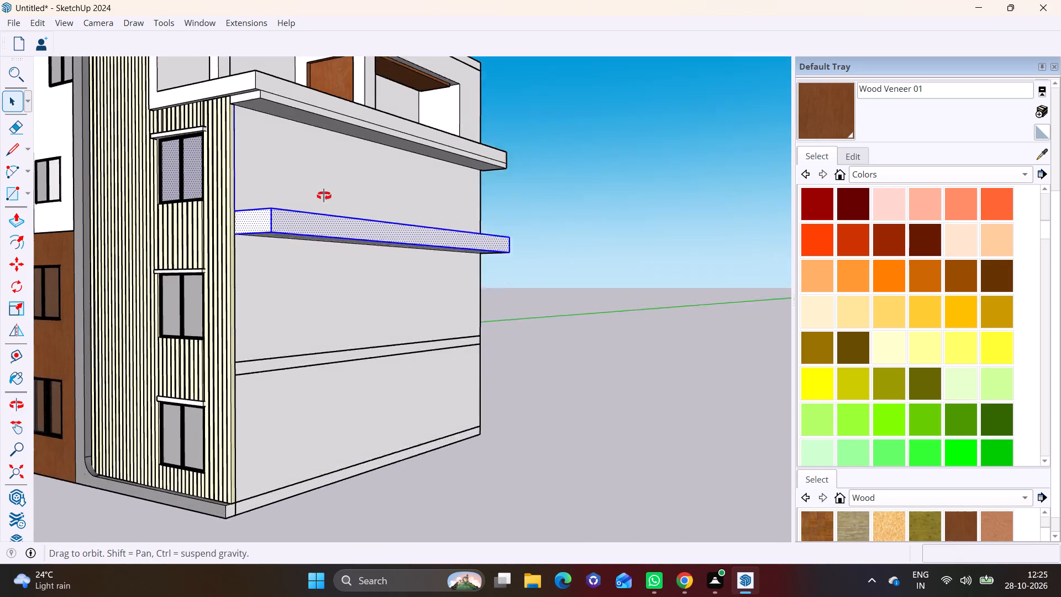
middle_click_drag(324, 196, 324, 147)
double_click(314, 234, "ctrl")
middle_click_drag(485, 239, 157, 276)
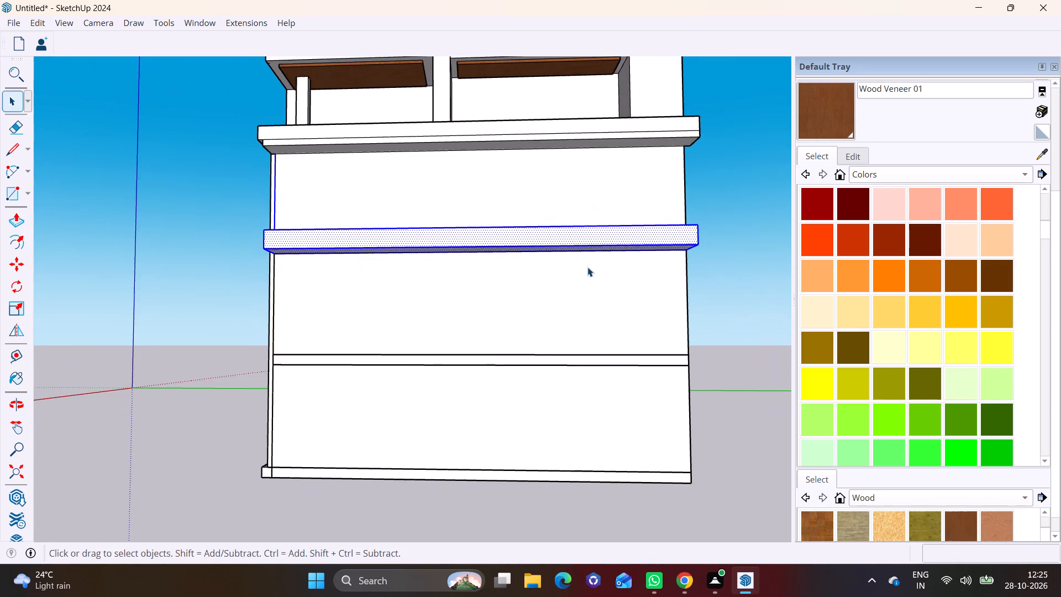
middle_click_drag(587, 267, 257, 270, "ctrl")
double_click(449, 213)
middle_click_drag(439, 250, 411, 295)
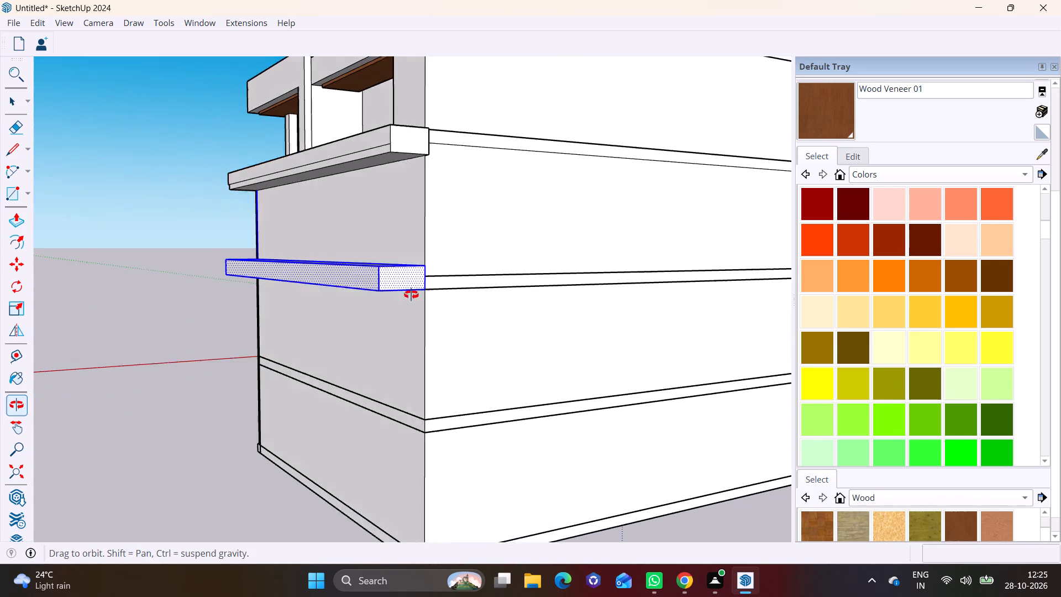
middle_click_drag(411, 295, 411, 296)
key("m")
left_click(421, 272)
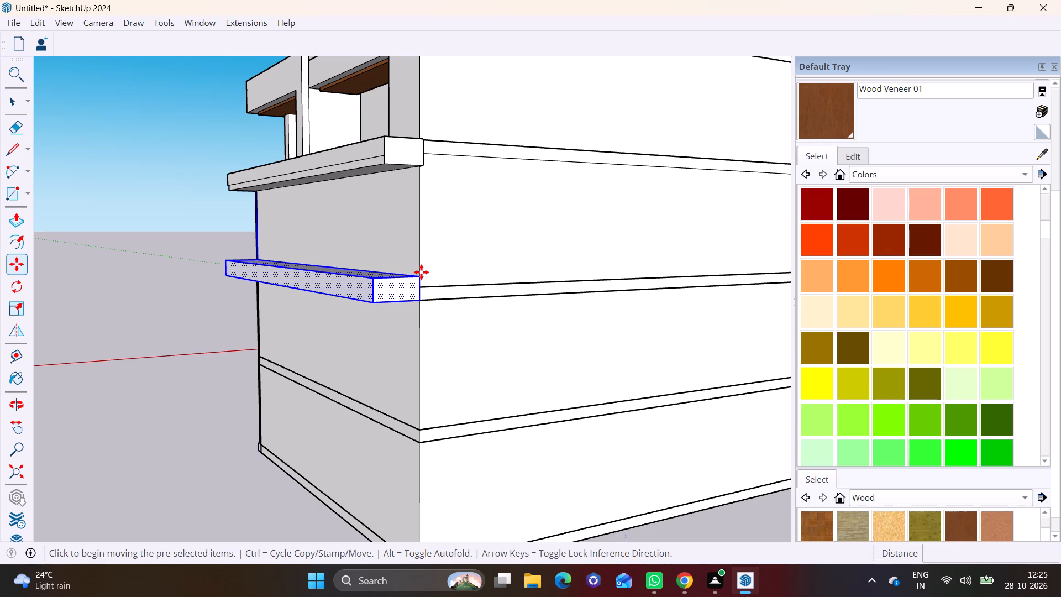
left_click(429, 421)
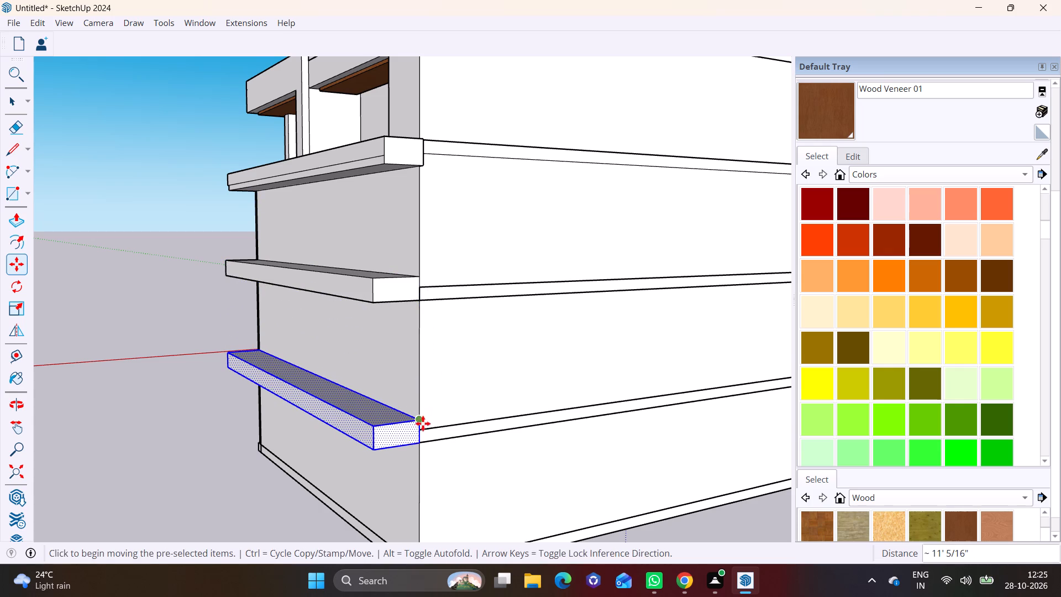
Copy the ledge straight down to the base band at the foot of the side wall and clear the selection.
middle_click_drag(423, 418, 433, 221, "shift")
left_click(429, 224)
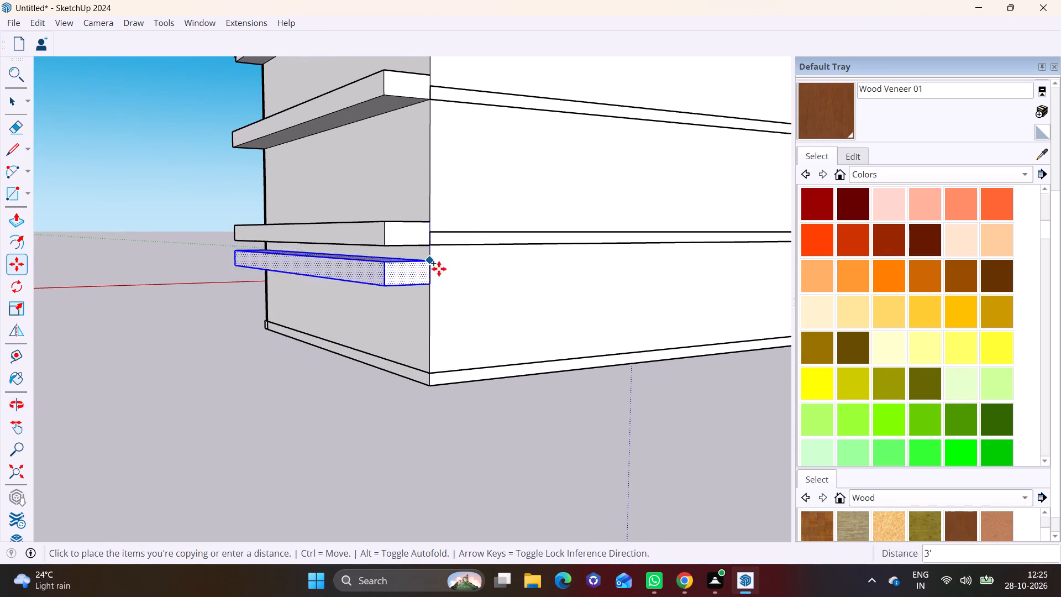
left_click(433, 363)
key("space")
left_click(221, 365)
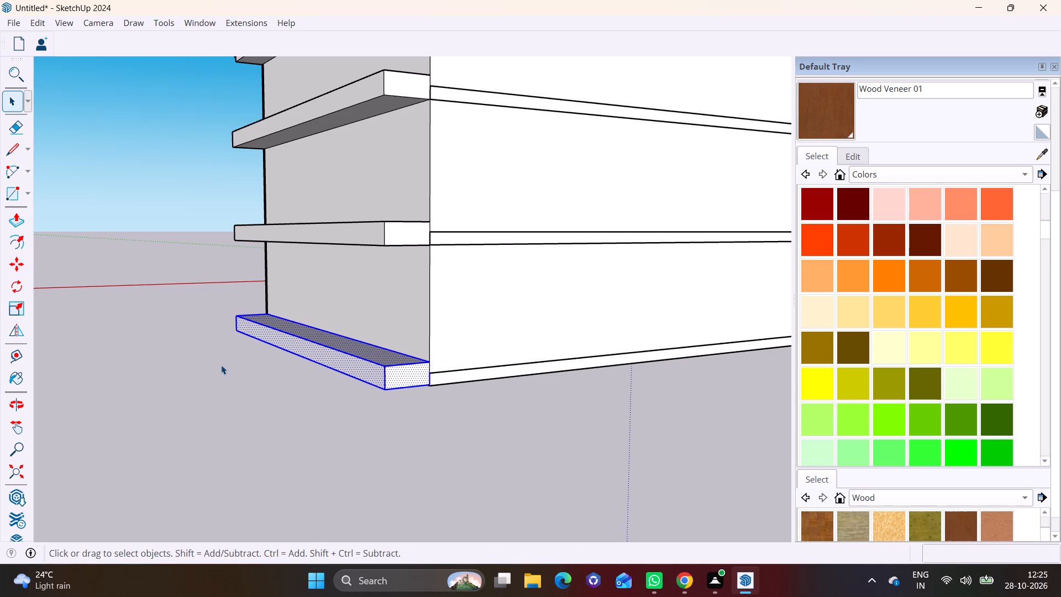
Copy the uppermost window on the slatted facade to a free spot above the roof.
scroll(206, 337, "down", 4)
middle_click_drag(208, 330, 734, 389)
middle_click_drag(637, 313, 434, 397, "shift")
scroll(385, 350, "up", 1)
scroll(385, 350, "down", 4)
middle_click_drag(305, 322, 352, 280)
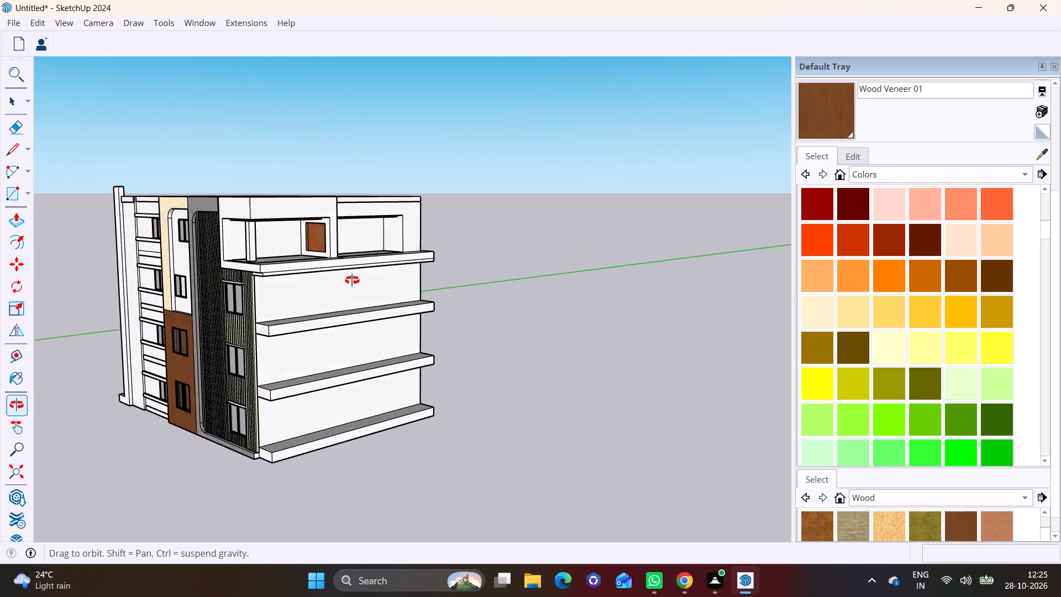
middle_click_drag(352, 280, 285, 263)
middle_click_drag(322, 251, 322, 333, "shift")
scroll(302, 337, "up", 5)
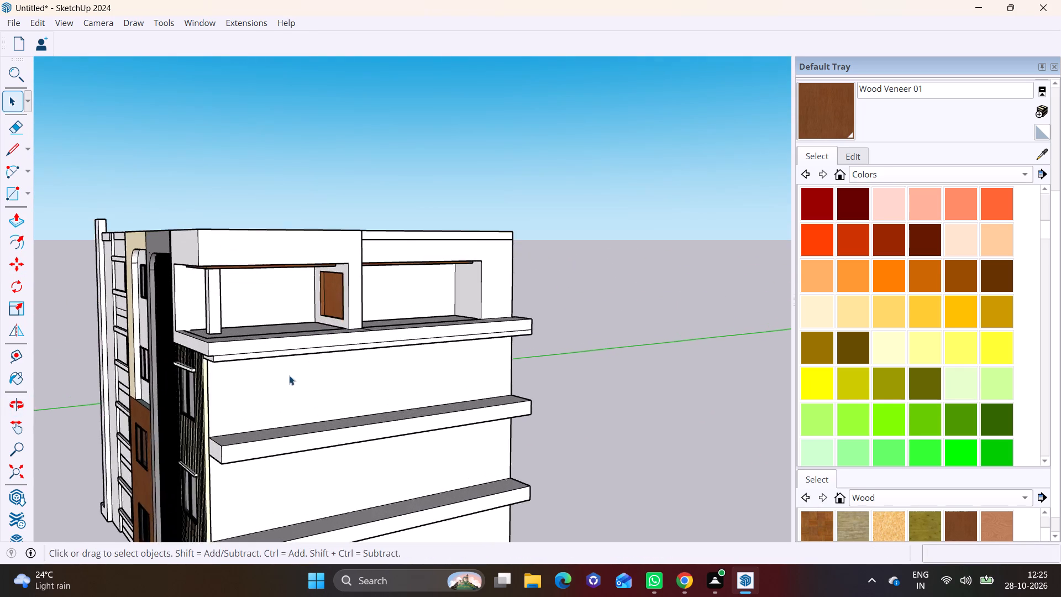
middle_click_drag(309, 358, 375, 271, "shift")
left_click(251, 308)
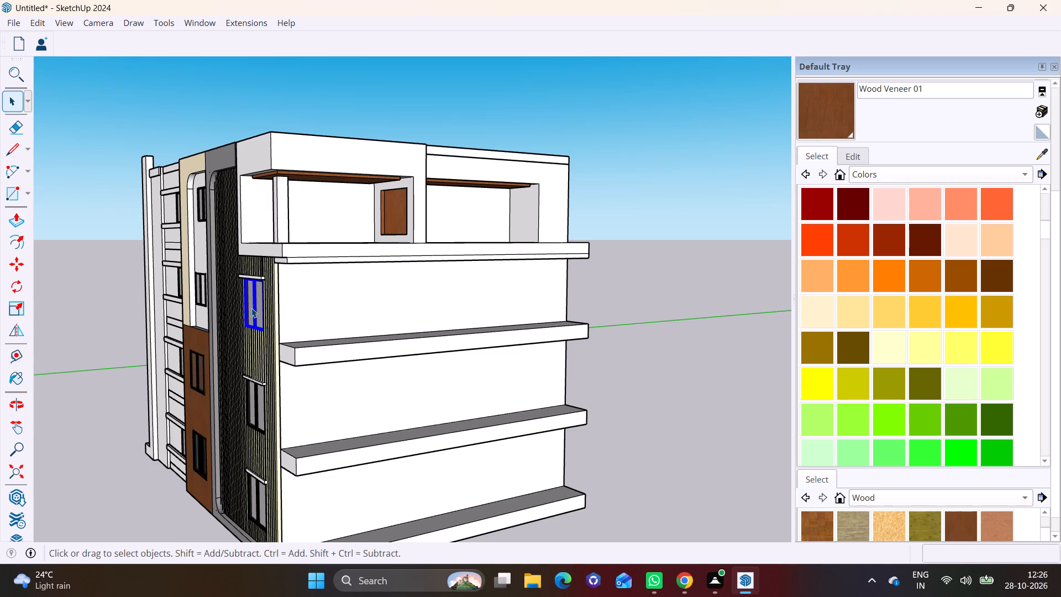
key("m")
left_click(259, 310)
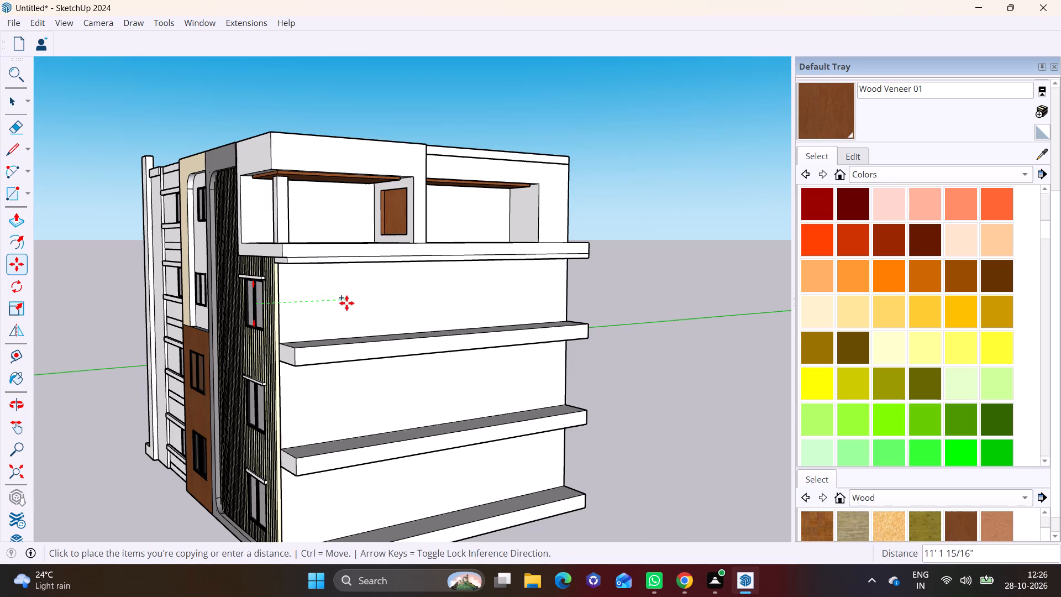
middle_click_drag(356, 258, 323, 426, "shift")
middle_click_drag(306, 271, 296, 393)
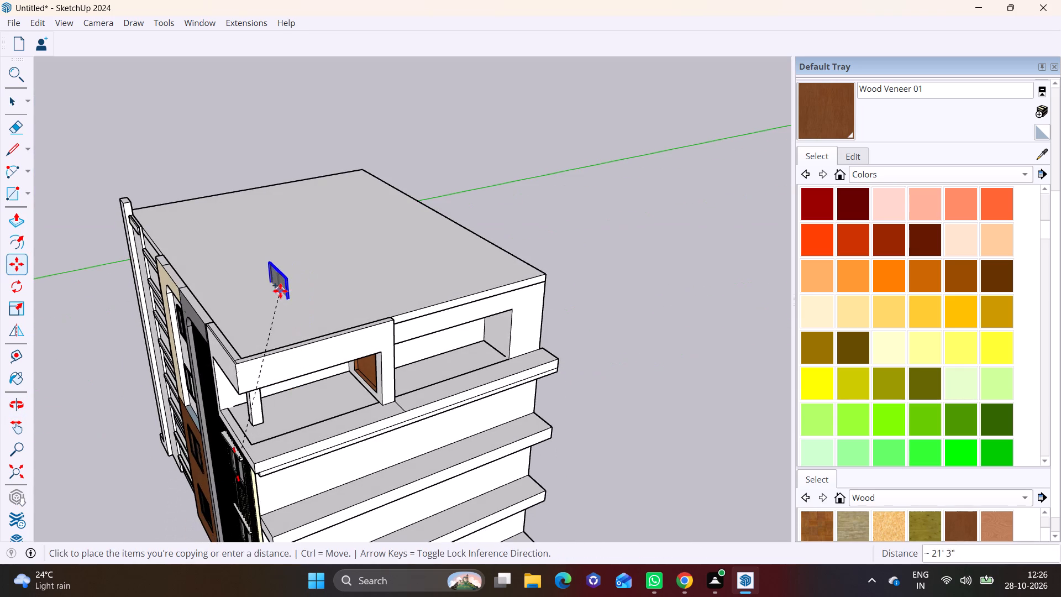
middle_click_drag(305, 284, 321, 243)
middle_click_drag(292, 269, 327, 196)
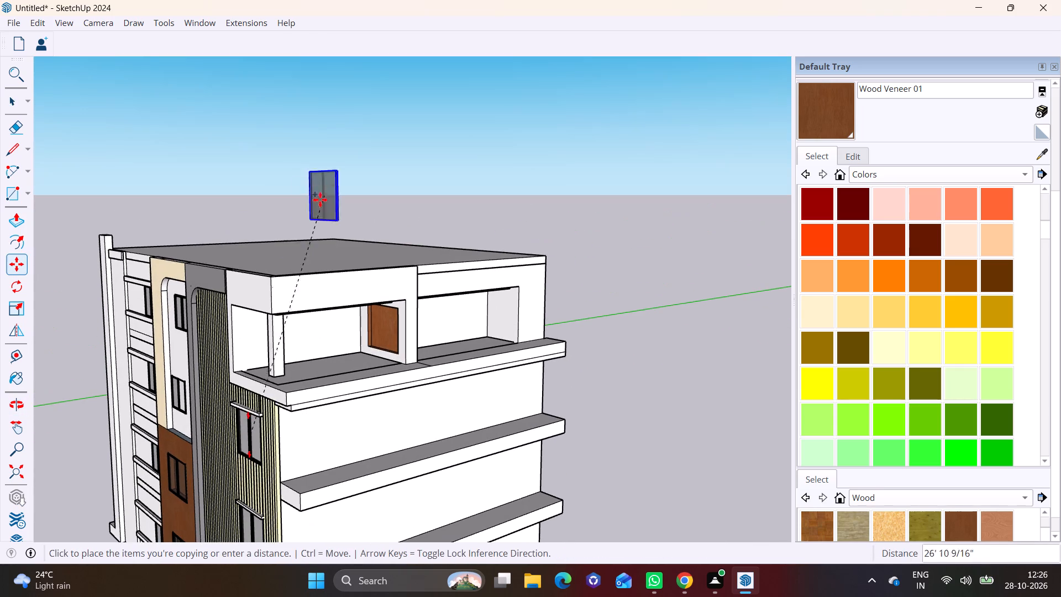
left_click(300, 224)
Rotate the copied window 90 degrees horizontally so it runs parallel to the side wall.
middle_click_drag(340, 247, 260, 358)
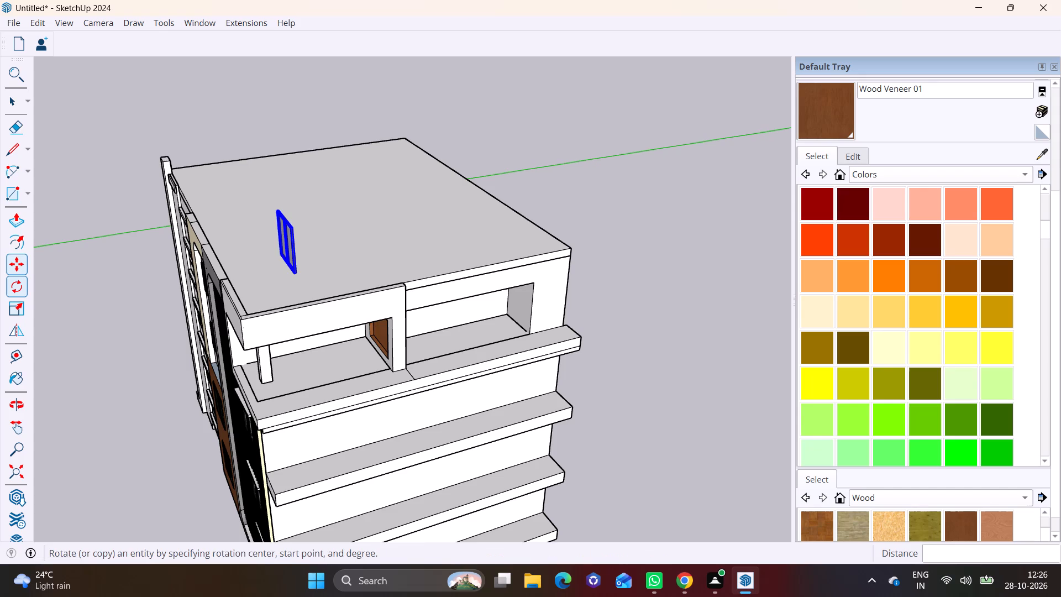
left_click(15, 290)
left_click(346, 250)
left_click(432, 235)
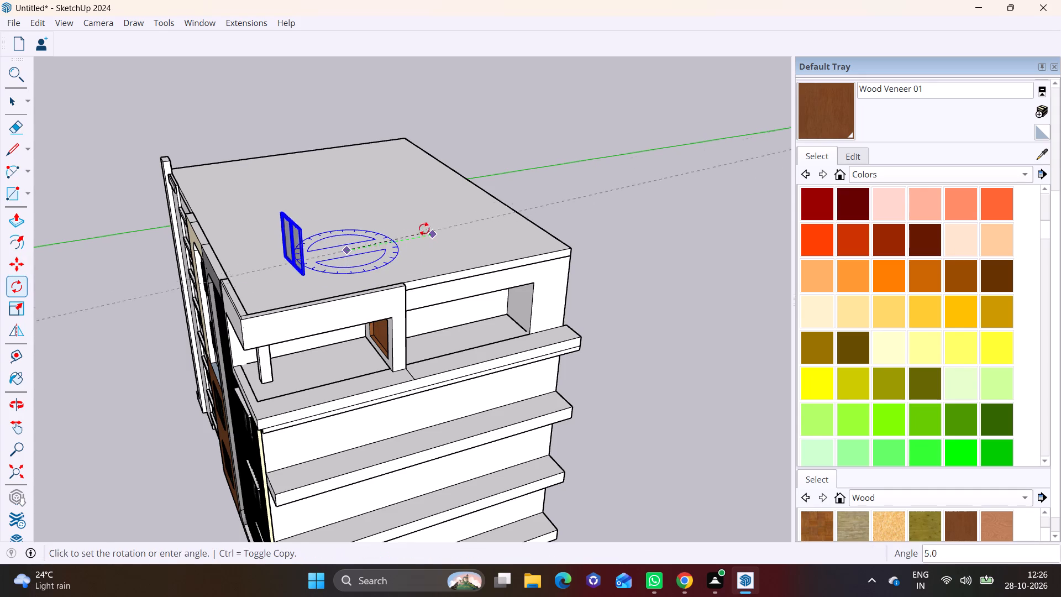
left_click(290, 191)
Move the rotated window onto the side wall's floor just below the balcony, near the slat-side corner.
key("m")
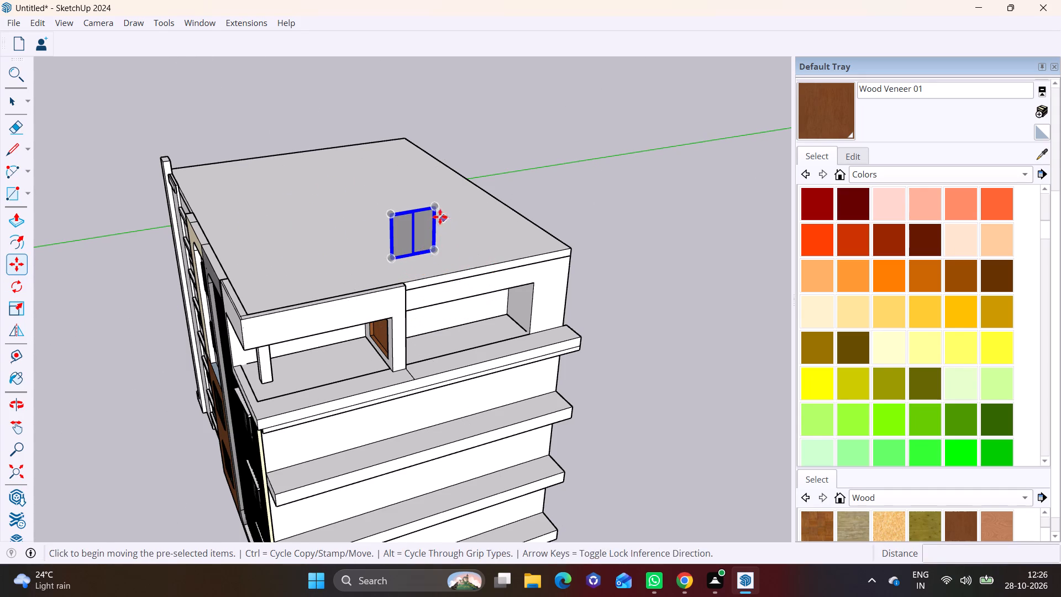
left_click(435, 211)
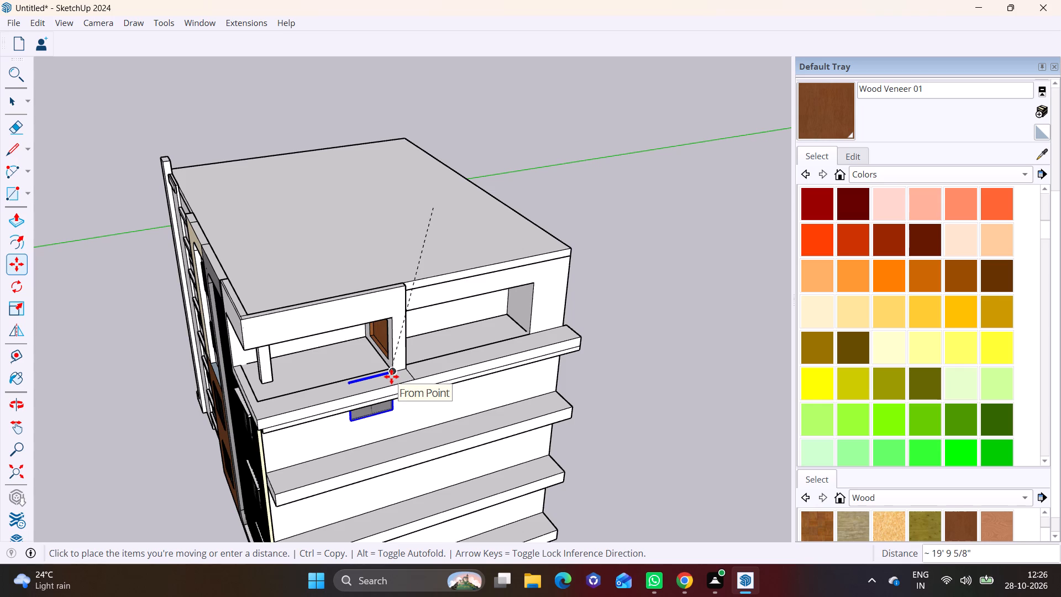
middle_click_drag(409, 362, 447, 158, "shift")
middle_click_drag(370, 197, 405, 111)
scroll(394, 138, "up", 2)
left_click(365, 190)
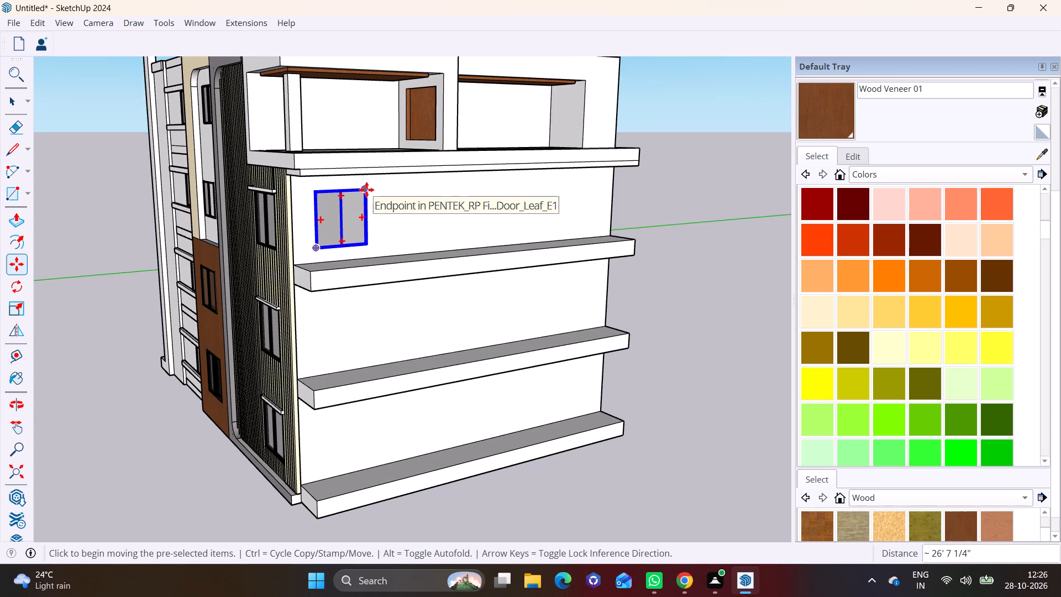
Copy the side-wall window 10' 5" straight down to the middle floor, and copy it down again to the lowest floor.
left_click(366, 190)
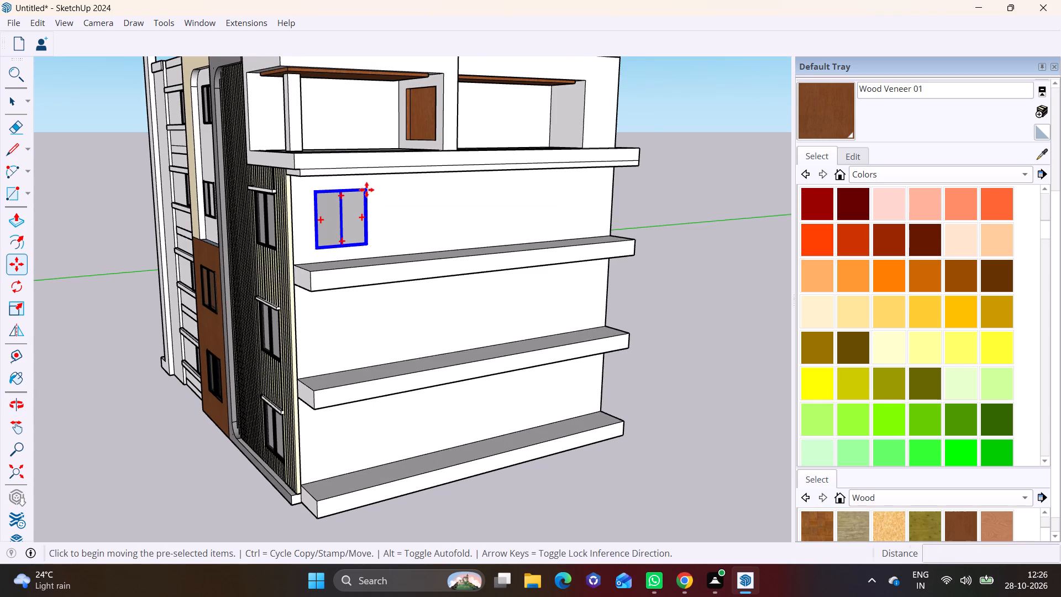
middle_click_drag(366, 190, 379, 125, "shift")
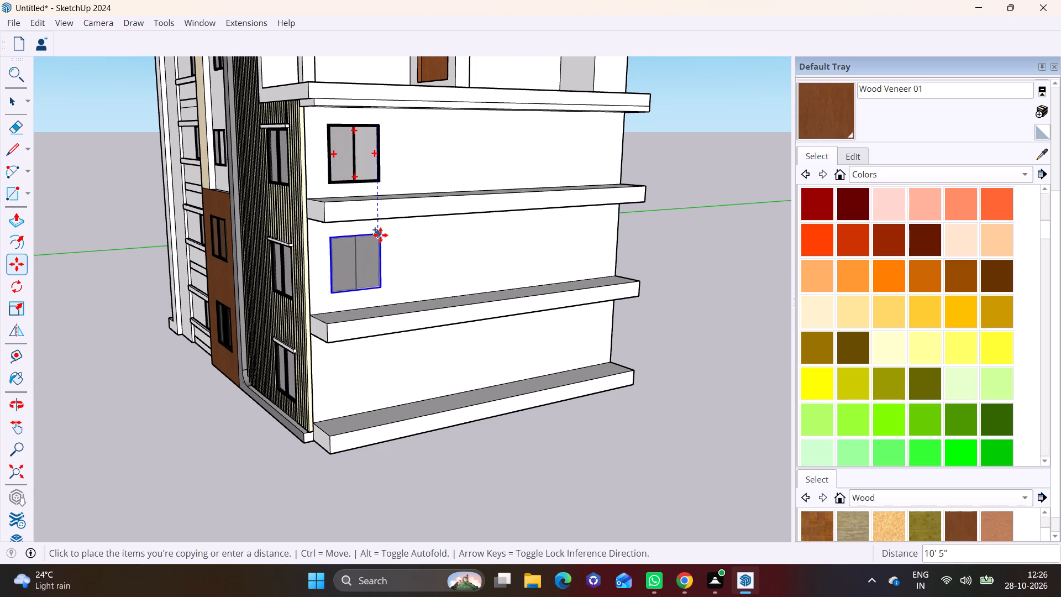
double_click(380, 235)
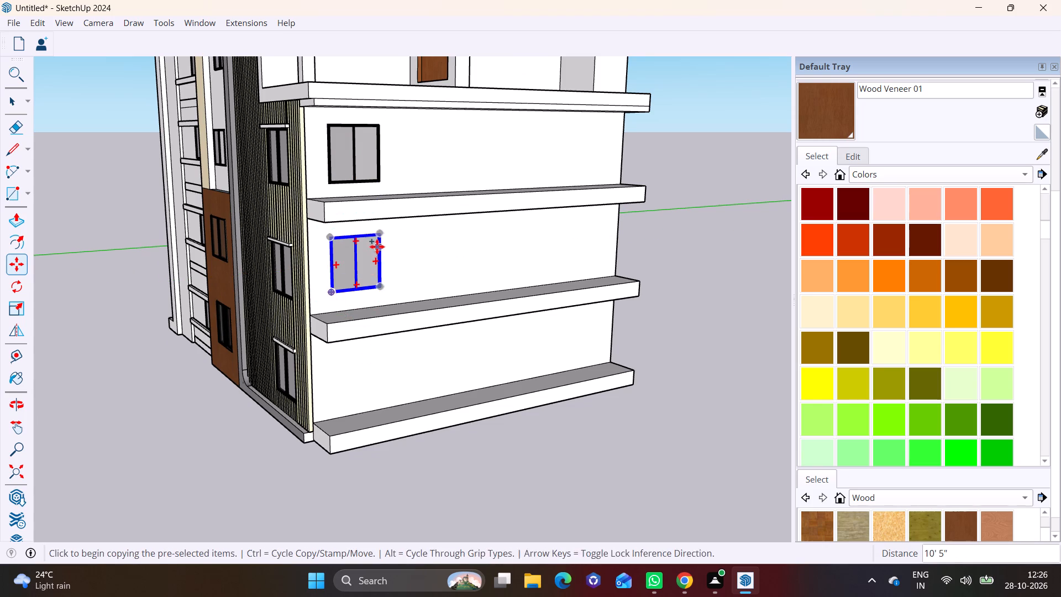
left_click(381, 237)
middle_click_drag(385, 343, 392, 278)
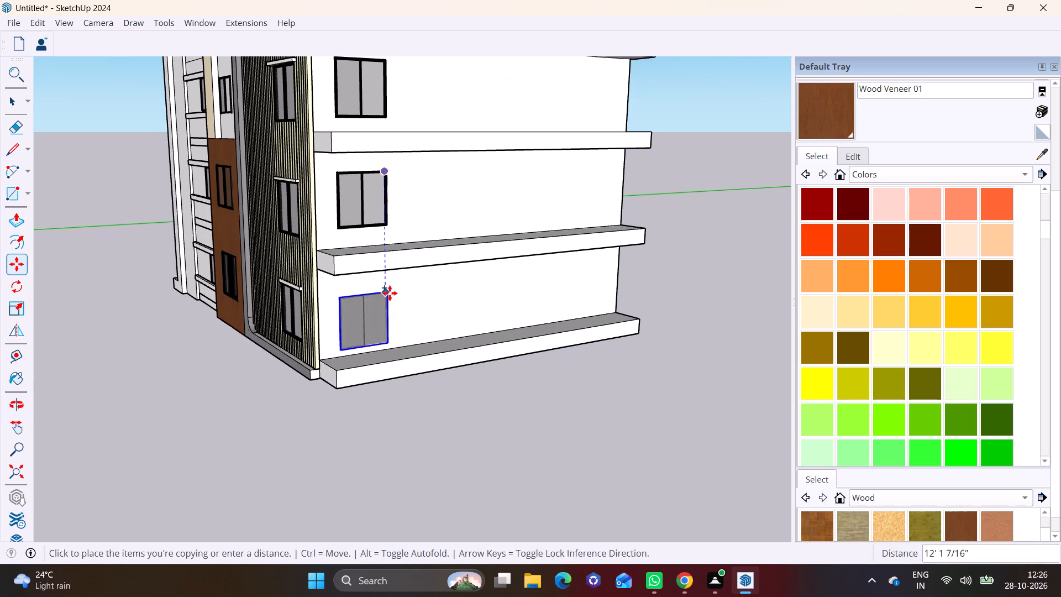
left_click(392, 288)
Copy the lowest side-wall window about 29' 10 5/16" along the wall to the far corner of the same floor.
scroll(399, 282, "down", 4)
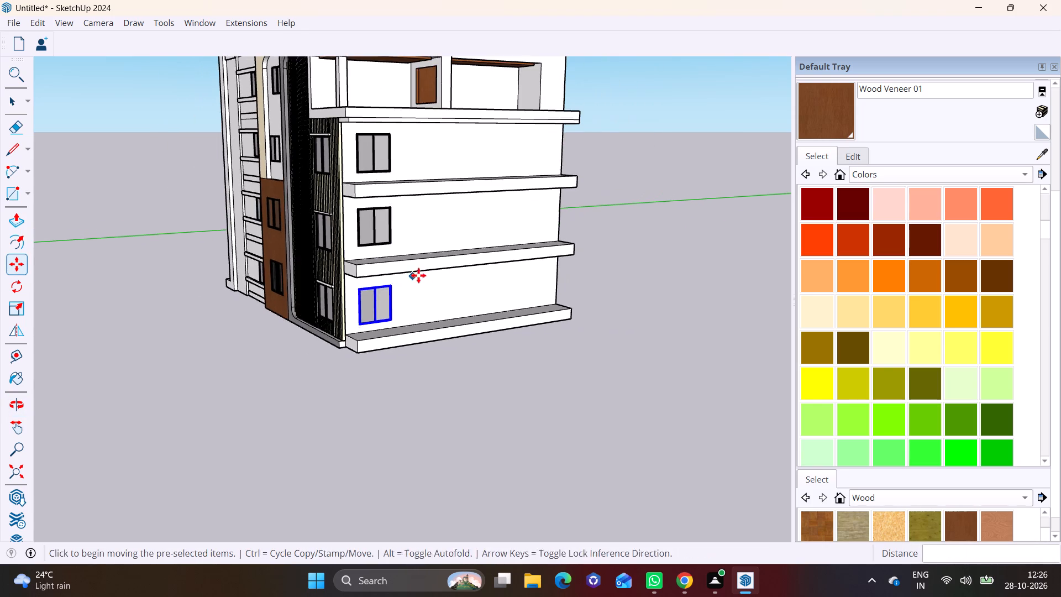
middle_click_drag(421, 274, 309, 330, "shift")
left_click(272, 195)
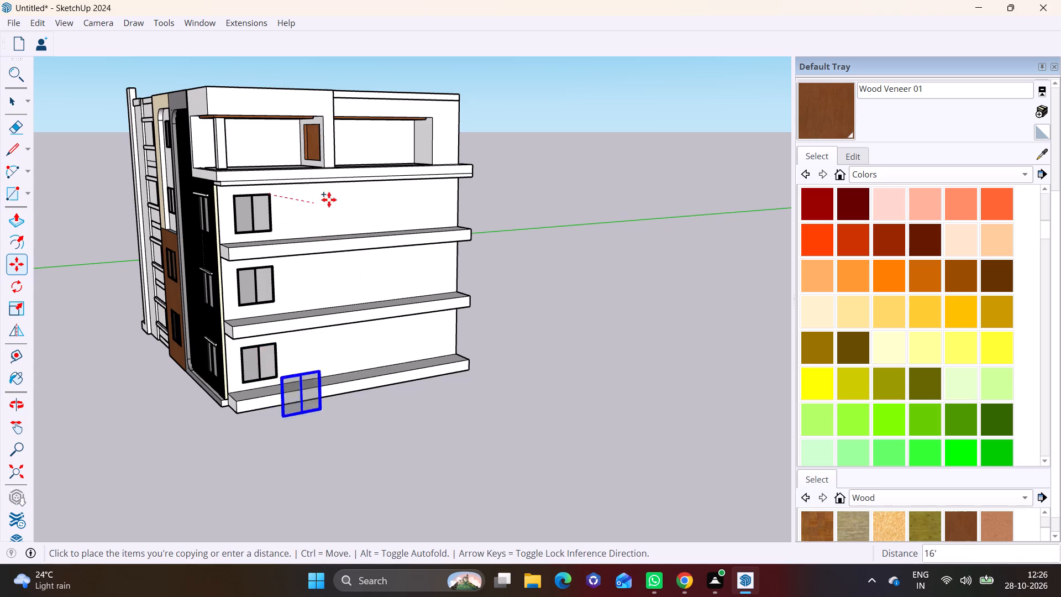
left_click(445, 189)
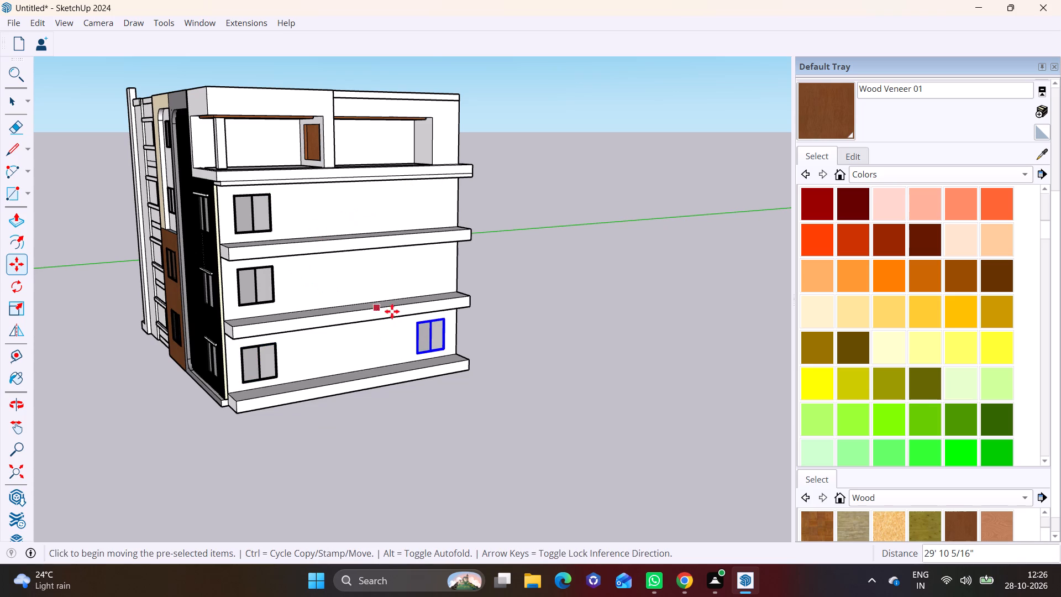
Copy the far-corner side-wall window about 10' 7" straight up to the middle floor, and copy it up again to the floor below the balcony.
left_click(443, 322)
left_click(441, 256)
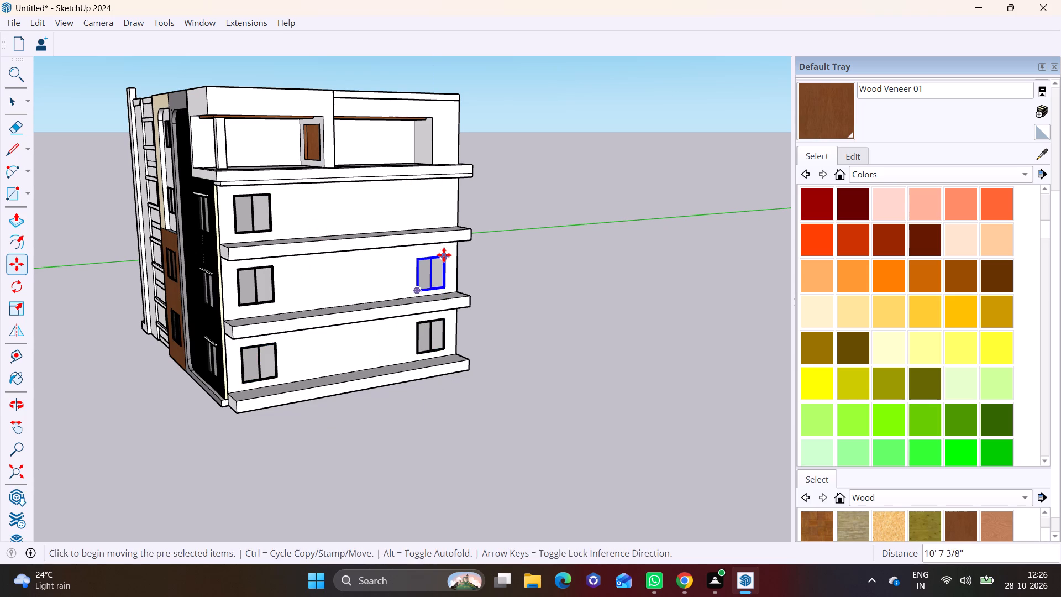
left_click(444, 255)
left_click(437, 186)
key("space")
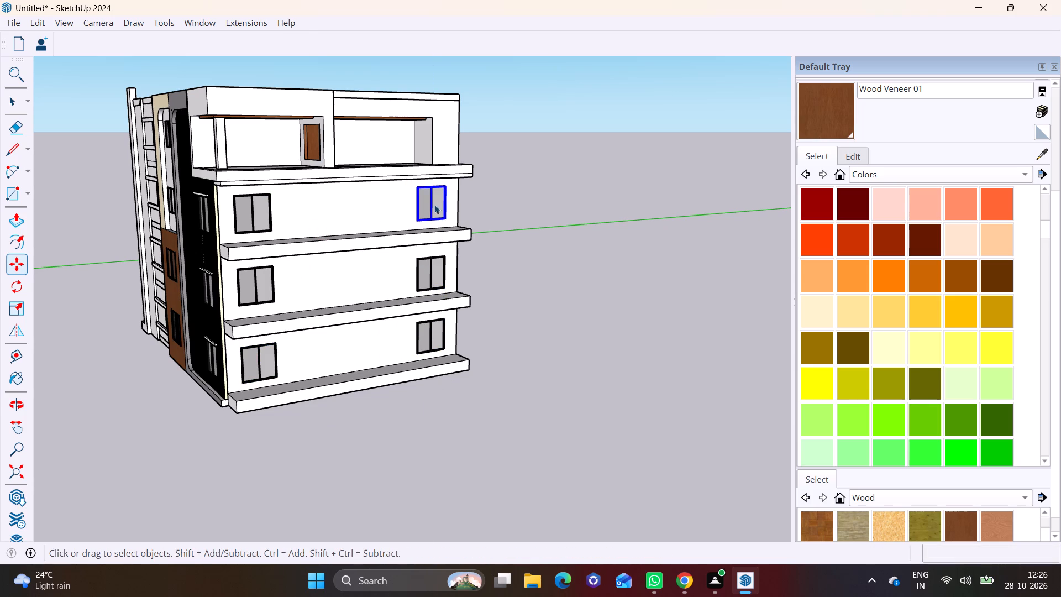
Draw a rectangle about 8' 3" square between the two windows on the side wall's floor below the balcony, spanning ledge to ledge.
scroll(473, 284, "down", 6)
middle_click_drag(422, 285, 368, 202)
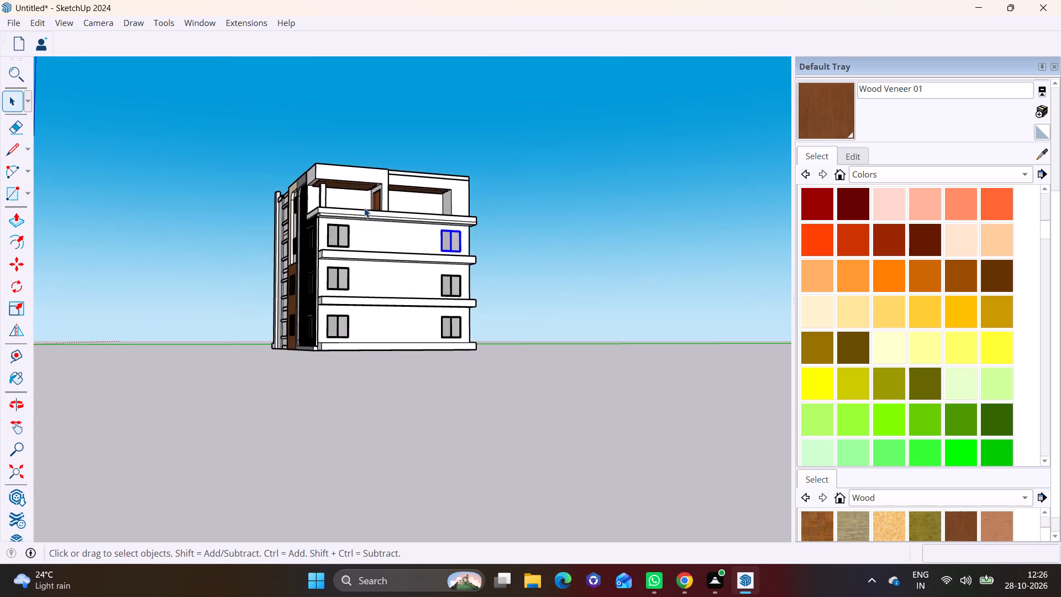
scroll(364, 211, "down", 6)
middle_click_drag(365, 238, 241, 295, "shift")
middle_click_drag(288, 299, 443, 320)
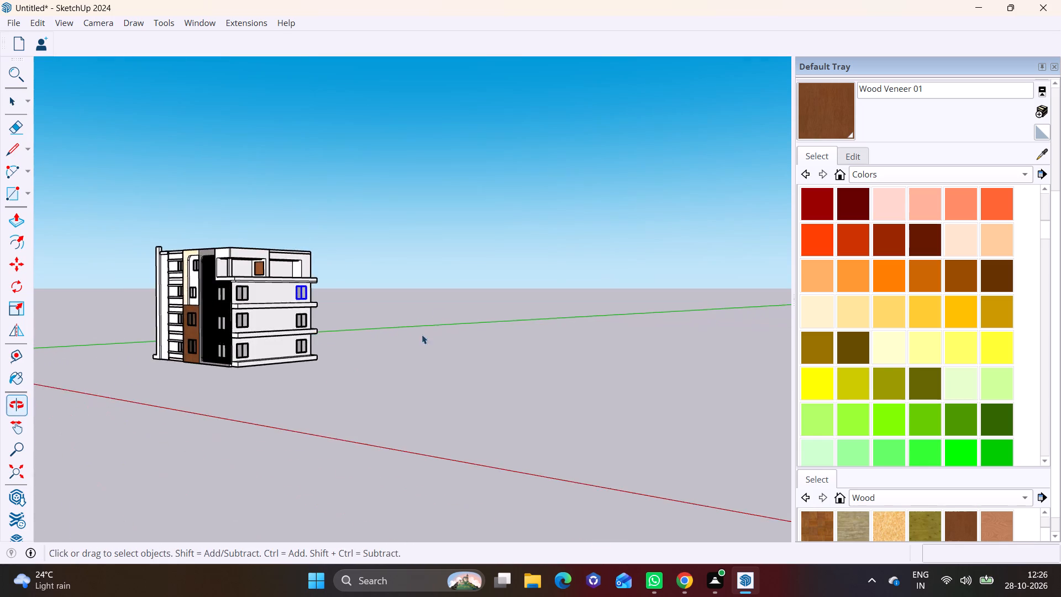
scroll(312, 379, "up", 10)
middle_click_drag(342, 292, 390, 280, "shift")
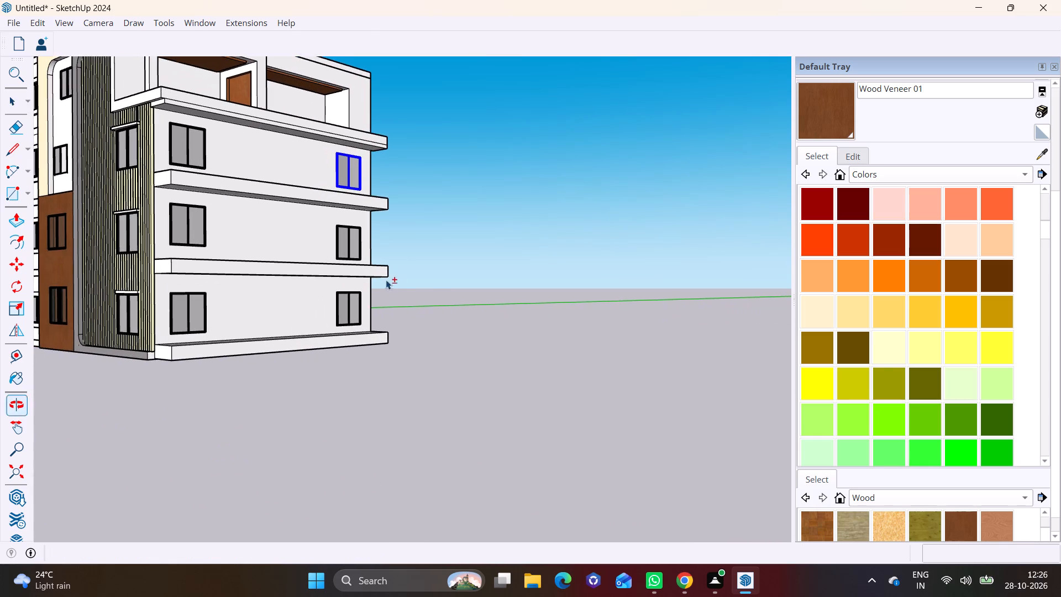
middle_click_drag(280, 271, 181, 285)
scroll(317, 174, "up", 6)
middle_click_drag(294, 161, 283, 158)
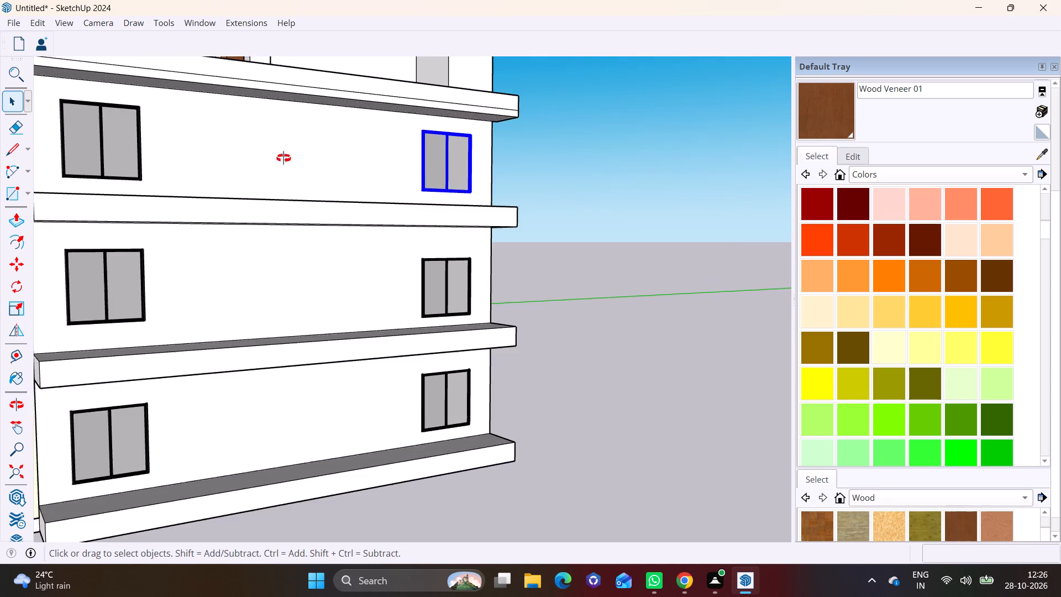
middle_click_drag(283, 158, 181, 164)
left_click(25, 191)
left_click(30, 210)
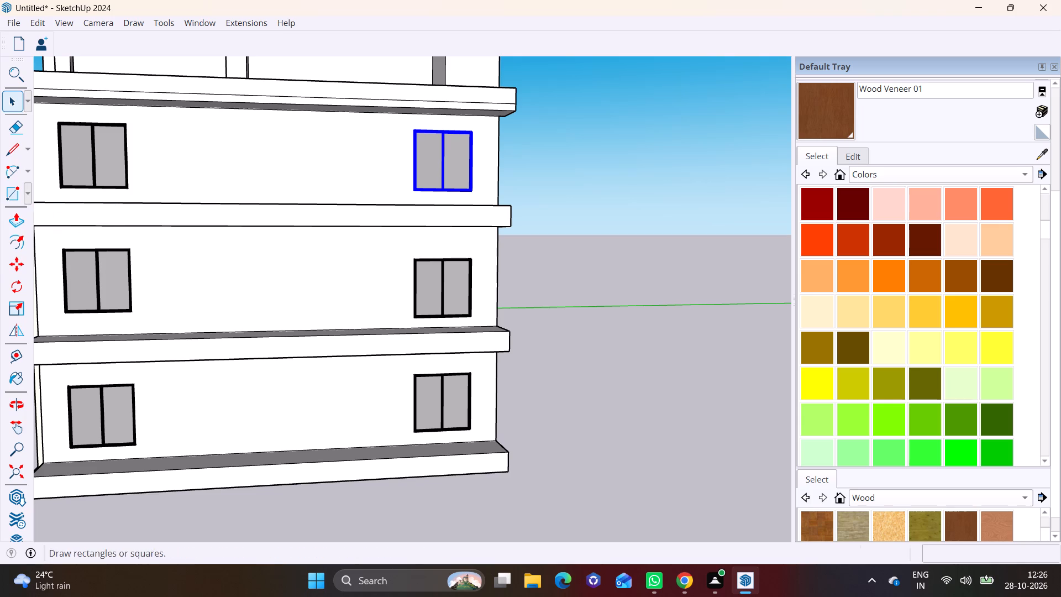
left_click(217, 112)
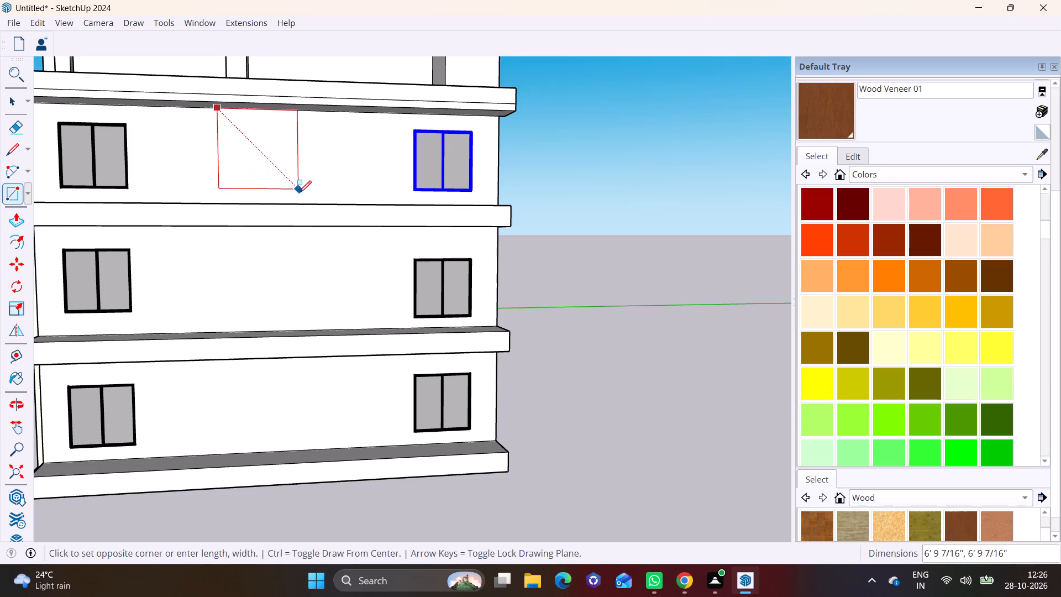
middle_click_drag(304, 196, 293, 244)
left_click(313, 219)
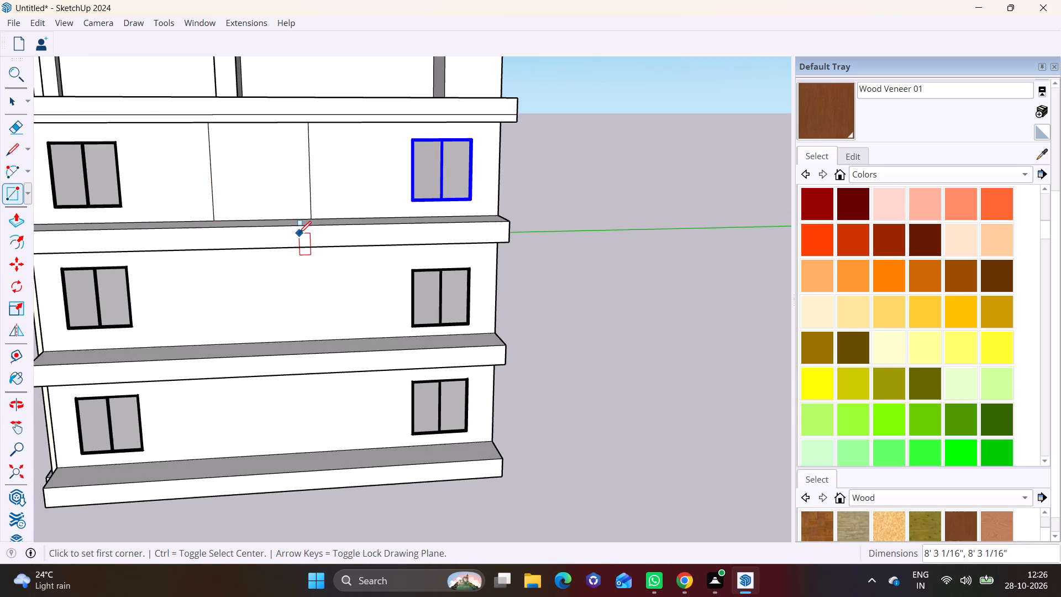
Draw a similar full-height rectangle between the two windows on the side wall's middle floor, aligned with the one above.
middle_click_drag(299, 233, 322, 144)
left_click(229, 212)
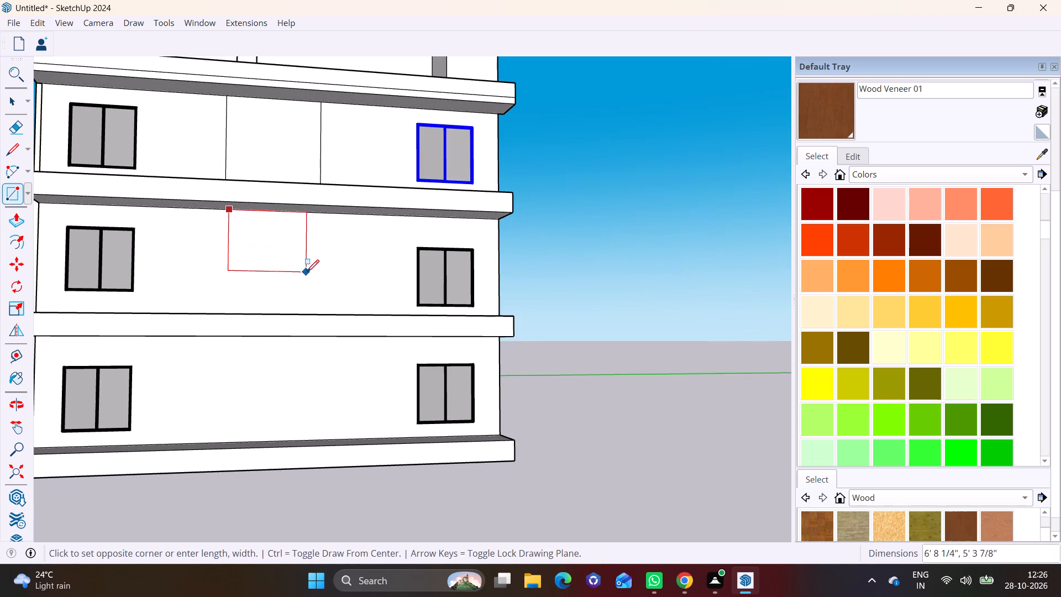
middle_click_drag(307, 272, 306, 311)
left_click(323, 326)
Draw a rectangle about 8' 5" by 9' 1" between the two windows on the side wall's lowest floor, aligned with those above.
middle_click_drag(323, 326, 326, 223)
middle_click_drag(282, 272, 293, 213)
left_click(238, 231)
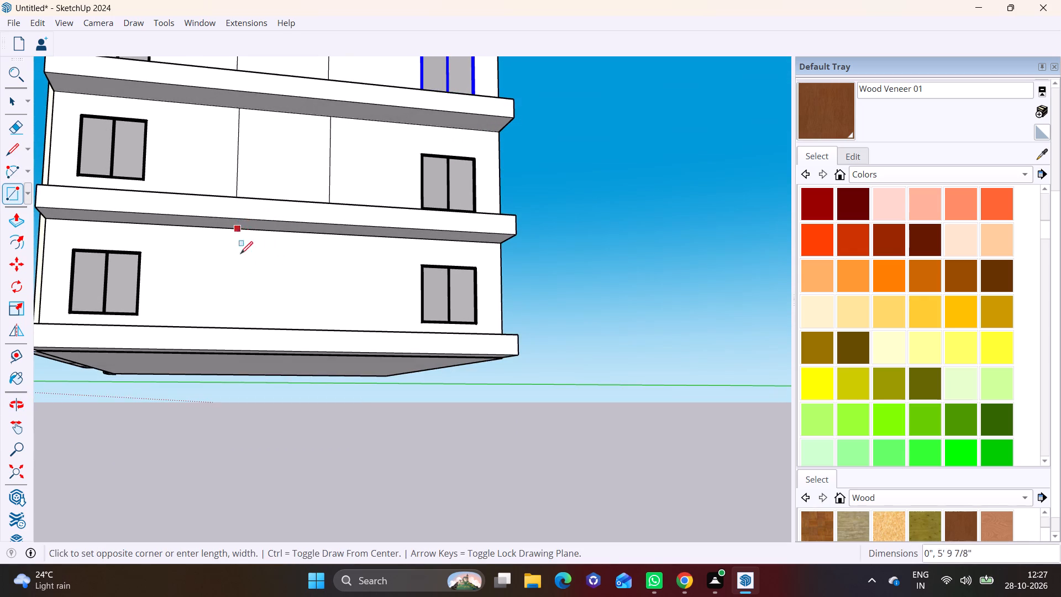
middle_click_drag(304, 297, 297, 338)
scroll(340, 342, "up", 2)
middle_click(340, 342)
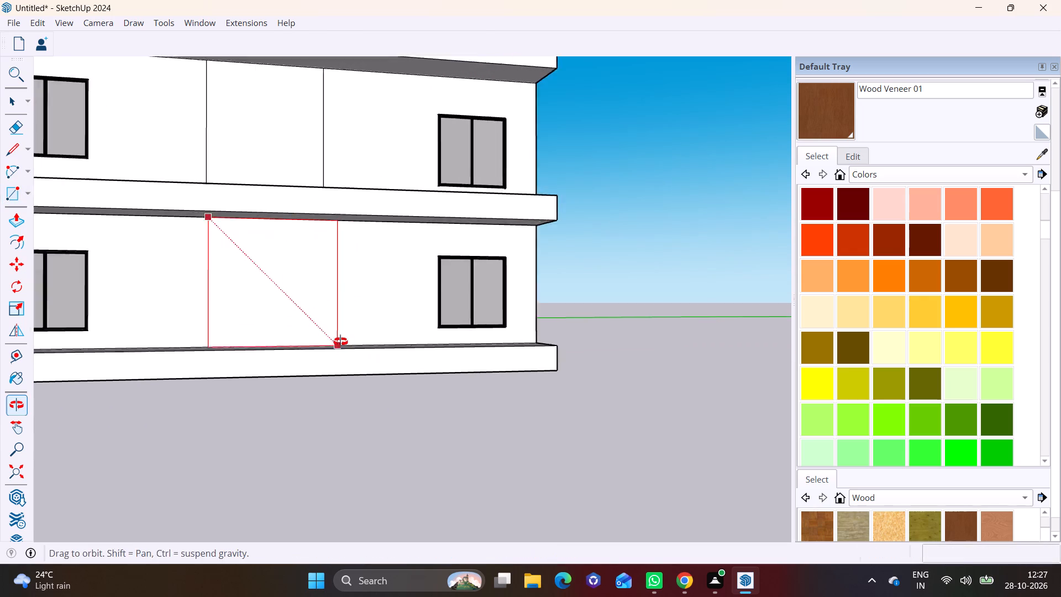
scroll(340, 342, "up", 4)
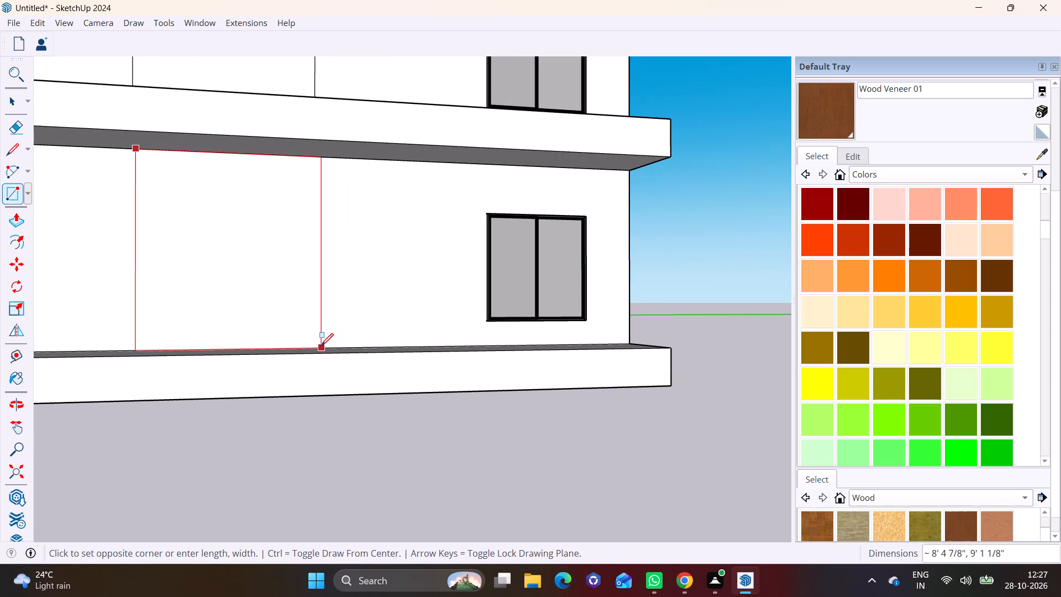
left_click(321, 345)
key("space")
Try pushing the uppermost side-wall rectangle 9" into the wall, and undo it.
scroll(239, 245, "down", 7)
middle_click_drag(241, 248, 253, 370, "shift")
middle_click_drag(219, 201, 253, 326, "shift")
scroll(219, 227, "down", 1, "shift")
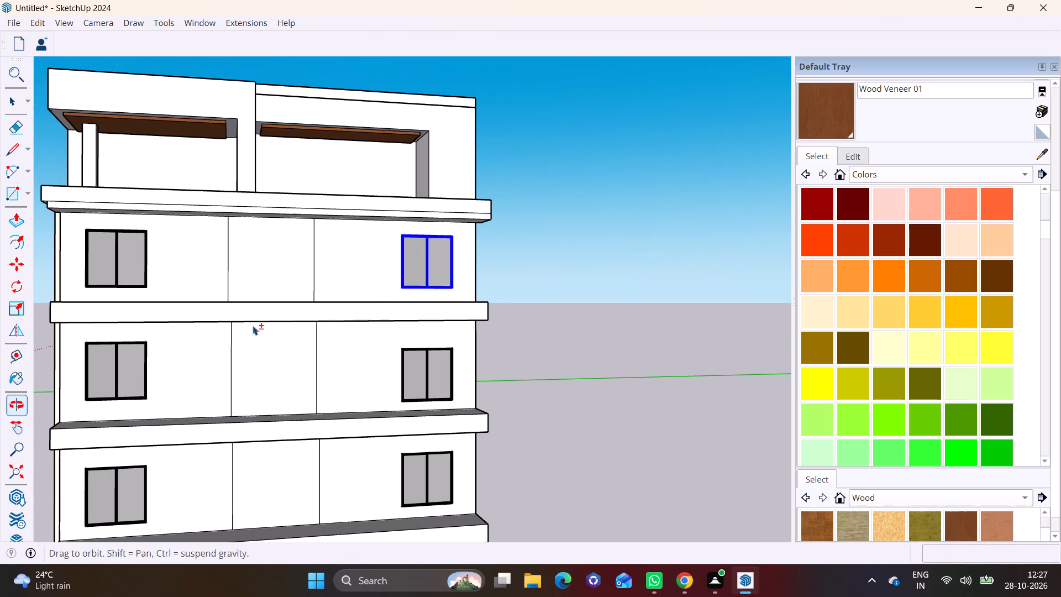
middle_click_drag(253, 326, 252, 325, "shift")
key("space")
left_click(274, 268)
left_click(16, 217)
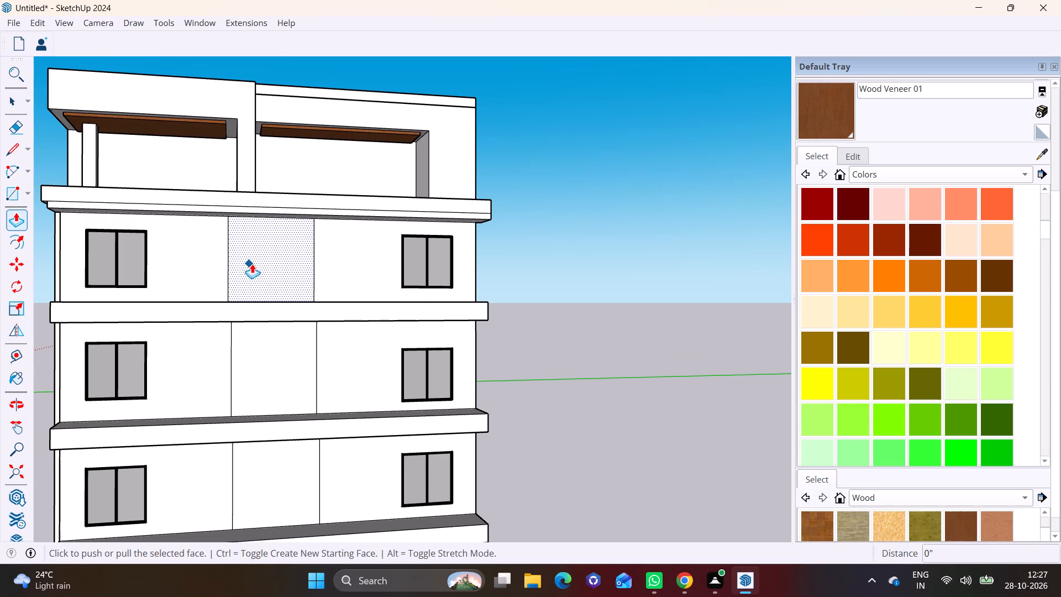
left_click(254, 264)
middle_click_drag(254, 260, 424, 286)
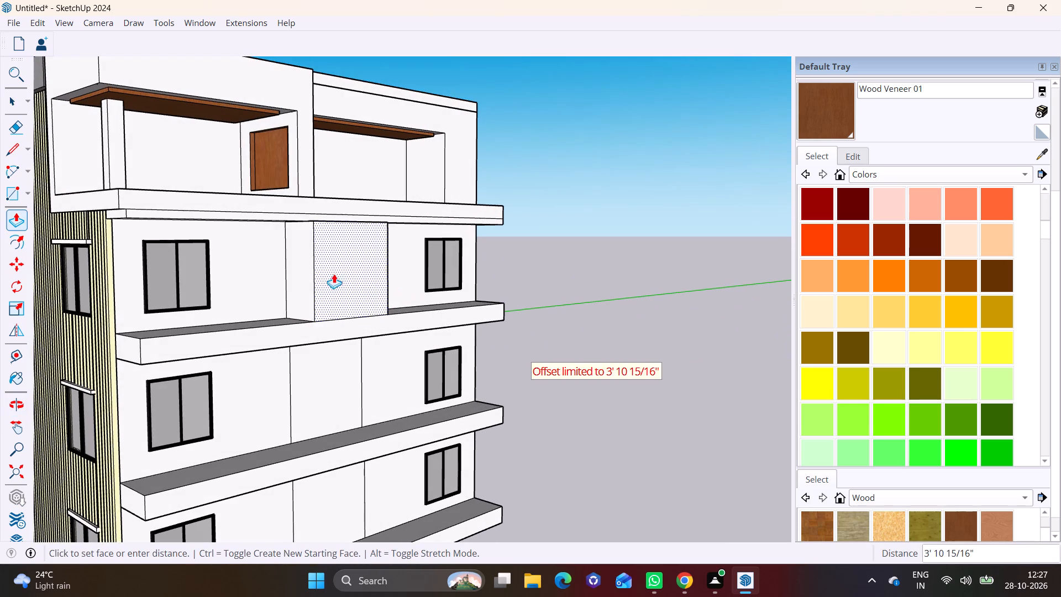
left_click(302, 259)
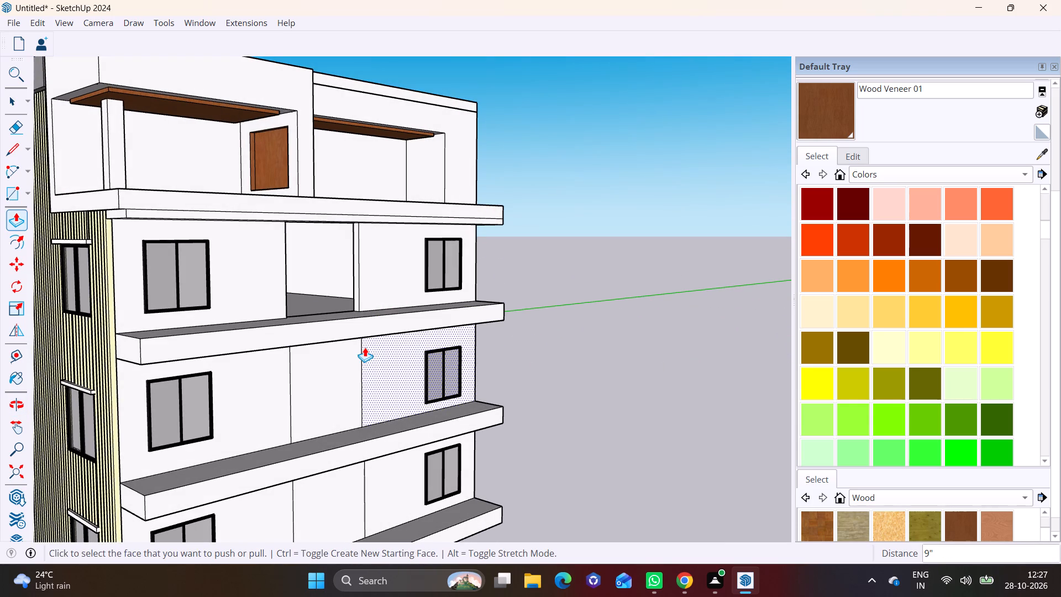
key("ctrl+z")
Push the uppermost side-wall rectangle slightly into the wall and repeat the same recess on the middle and lowest floors' rectangles.
middle_click_drag(368, 352, 382, 282)
middle_click_drag(374, 286, 372, 319)
left_click(338, 210)
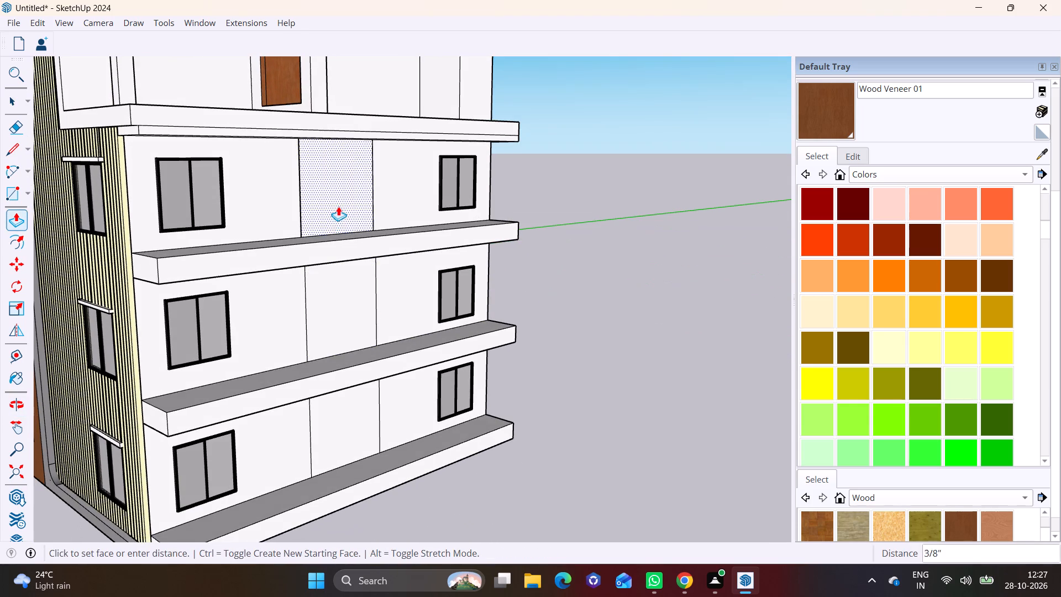
left_click(334, 204)
double_click(344, 284)
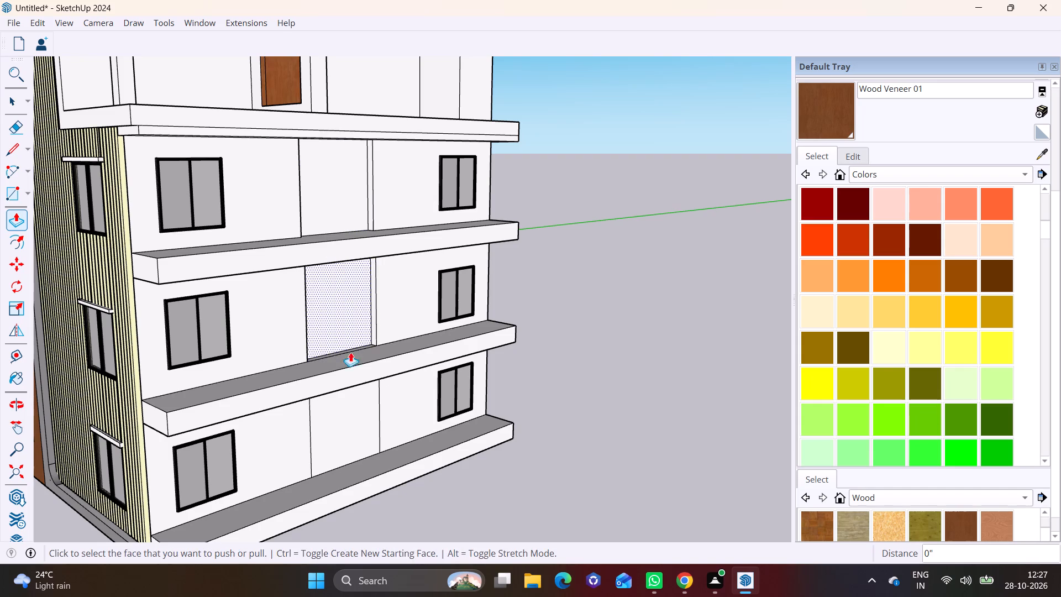
double_click(360, 407)
key("space")
left_click(589, 407)
Examine the recessed side-wall panels and the overall facade from several angles.
middle_click_drag(516, 392, 534, 296)
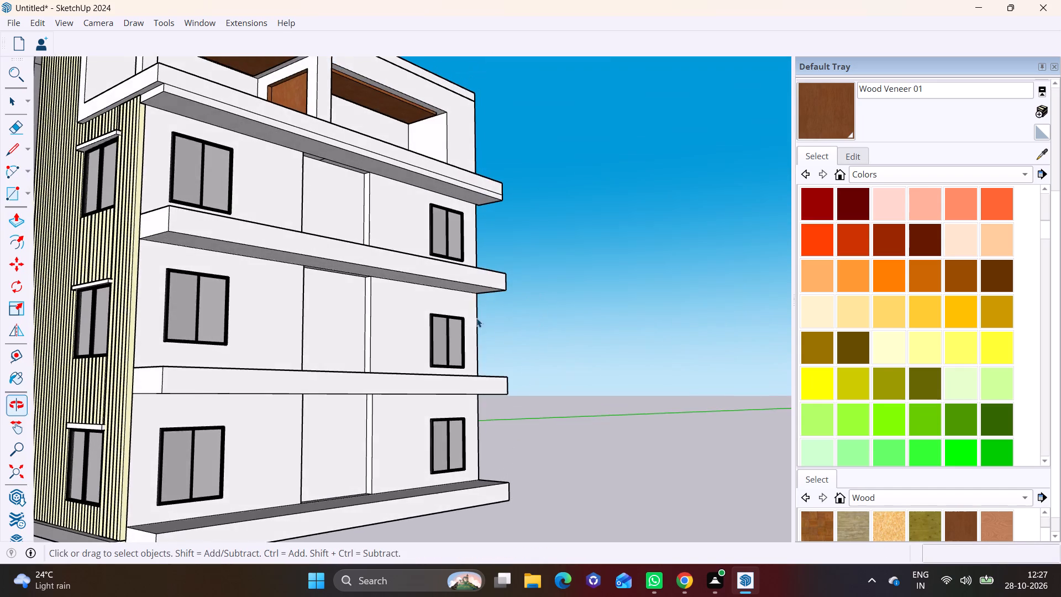
scroll(358, 321, "down", 5)
middle_click_drag(378, 331, 458, 359)
scroll(351, 323, "down", 2)
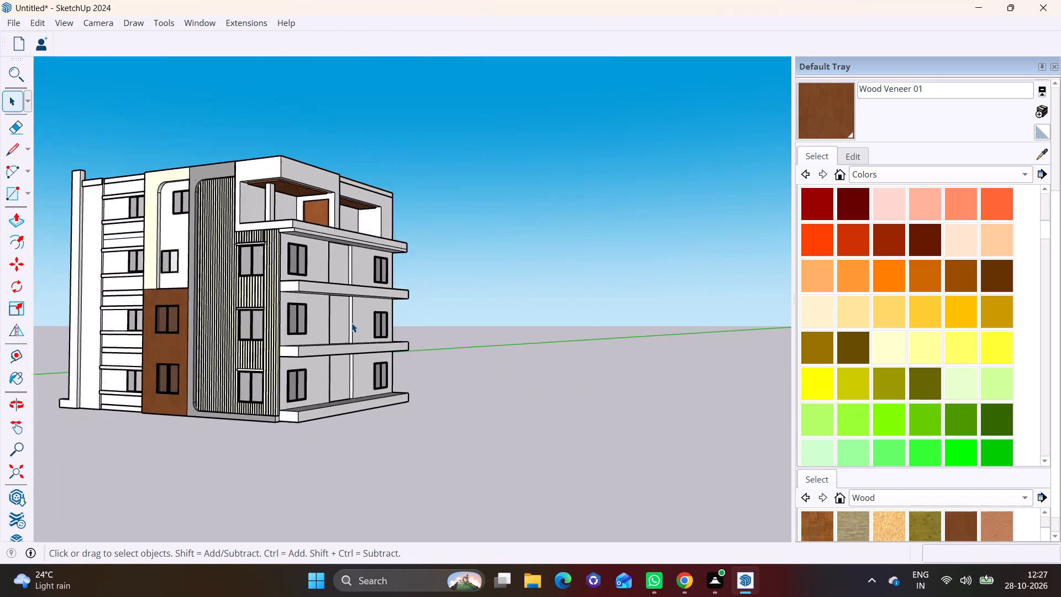
scroll(351, 323, "down", 3)
middle_click_drag(372, 334, 480, 384, "shift")
middle_click_drag(475, 385, 460, 382)
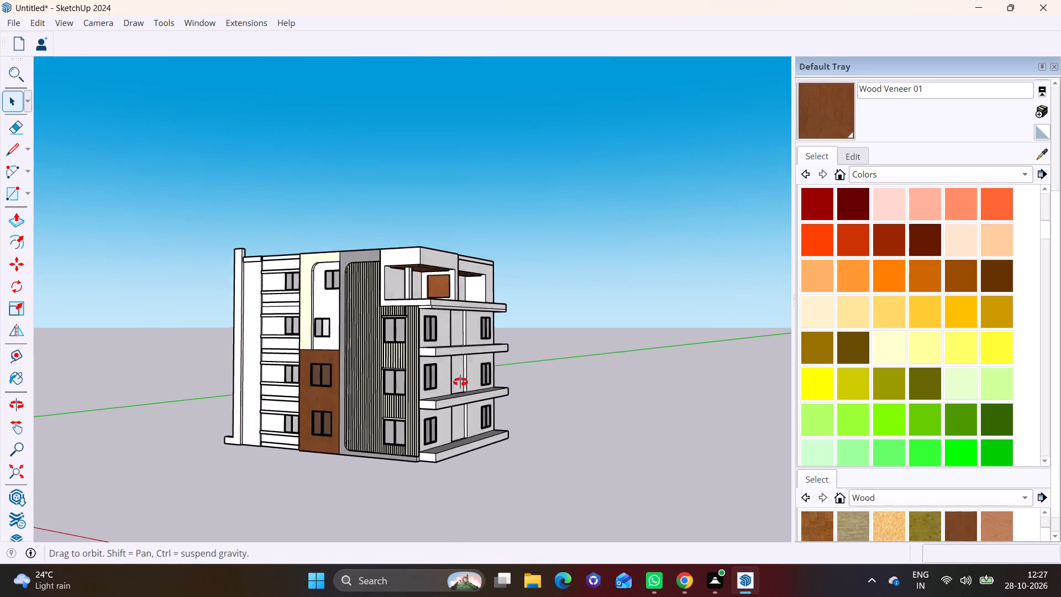
middle_click_drag(460, 382, 421, 379)
scroll(434, 363, "up", 3)
middle_click_drag(452, 349, 319, 307, "shift")
scroll(312, 304, "up", 3)
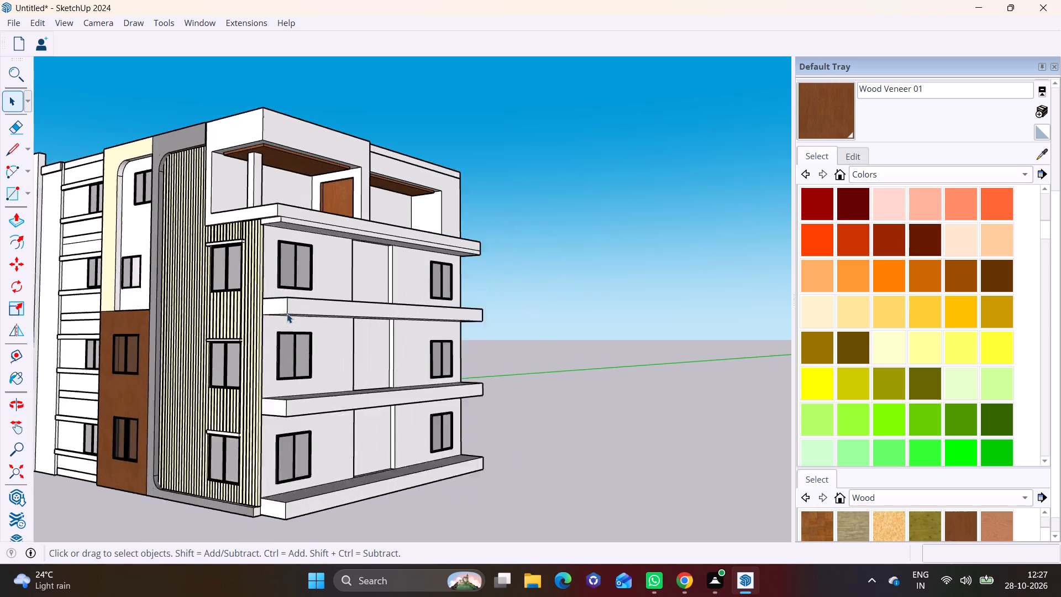
scroll(287, 313, "up", 1)
middle_click_drag(303, 313, 359, 331)
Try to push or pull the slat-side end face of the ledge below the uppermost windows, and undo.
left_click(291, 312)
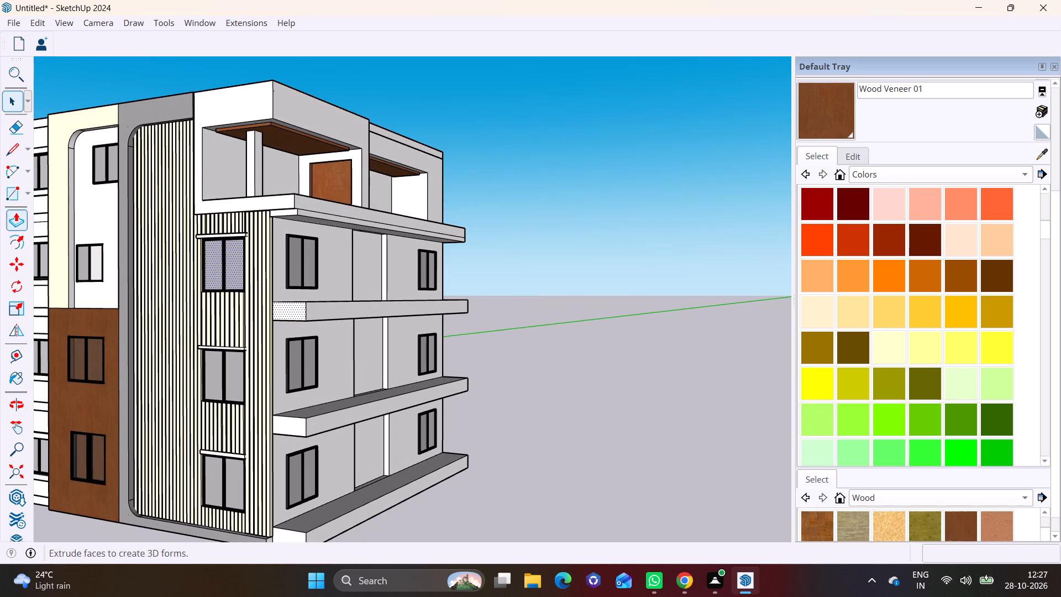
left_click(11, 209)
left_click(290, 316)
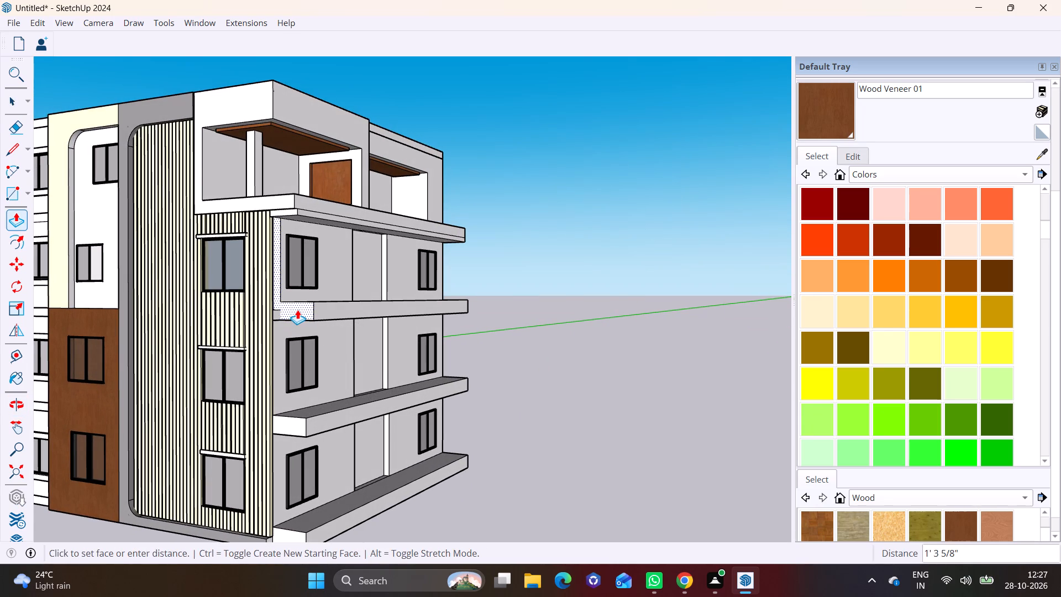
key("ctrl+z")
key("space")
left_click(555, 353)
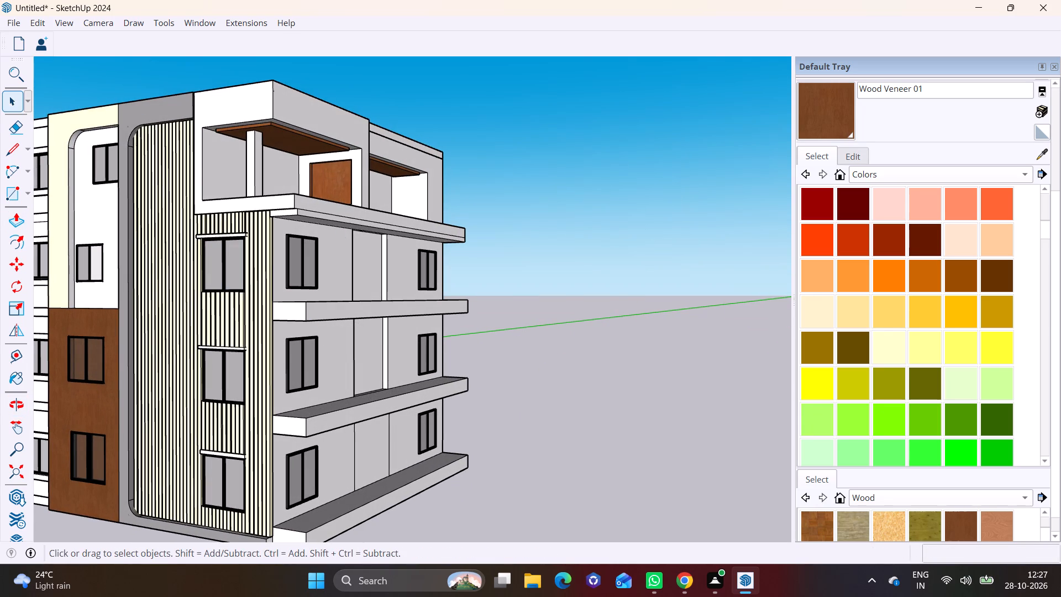
Open 3D Warehouse and search its models for RAILING.
left_click(196, 15)
left_click(201, 19)
left_click(228, 131)
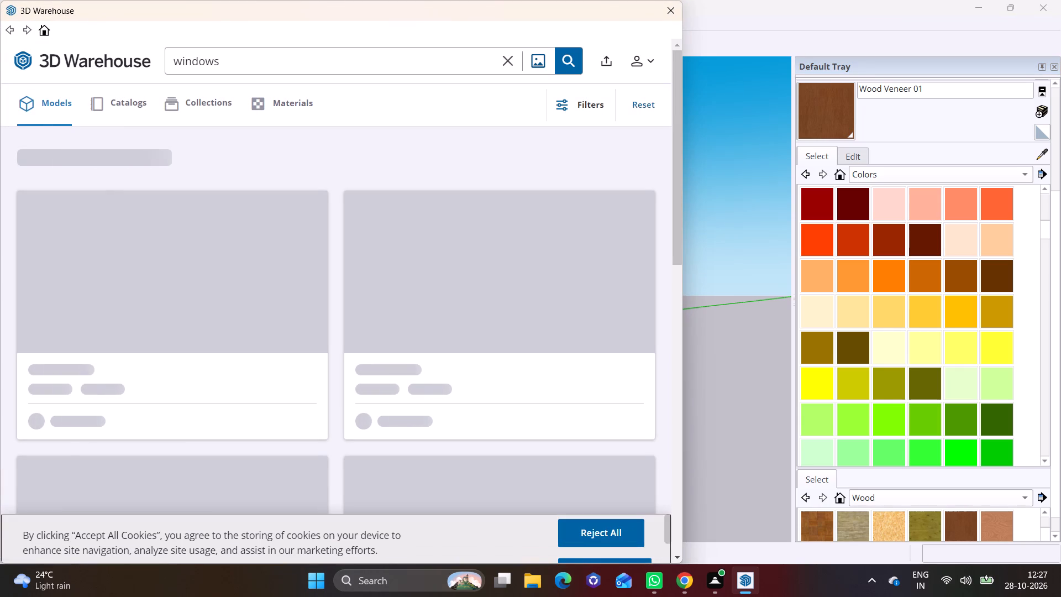
left_click(280, 64)
key("BackSpace")
key("BackSpace")
key("BackSpace")
key("BackSpace")
key("BackSpace")
key("BackSpace")
key("BackSpace")
key("BackSpace")
key("BackSpace")
key("BackSpace")
key("BackSpace")
key("BackSpace")
key("BackSpace")
key("BackSpace")
key("BackSpace")
key("BackSpace")
key("BackSpace")
key("BackSpace")
key("BackSpace")
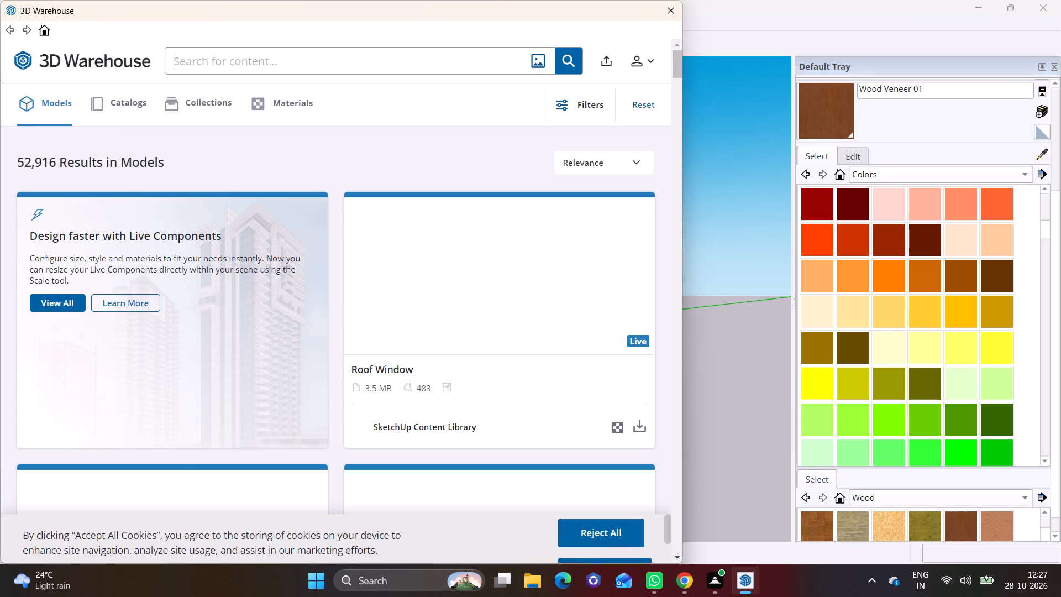
type("RAILING")
key("Return")
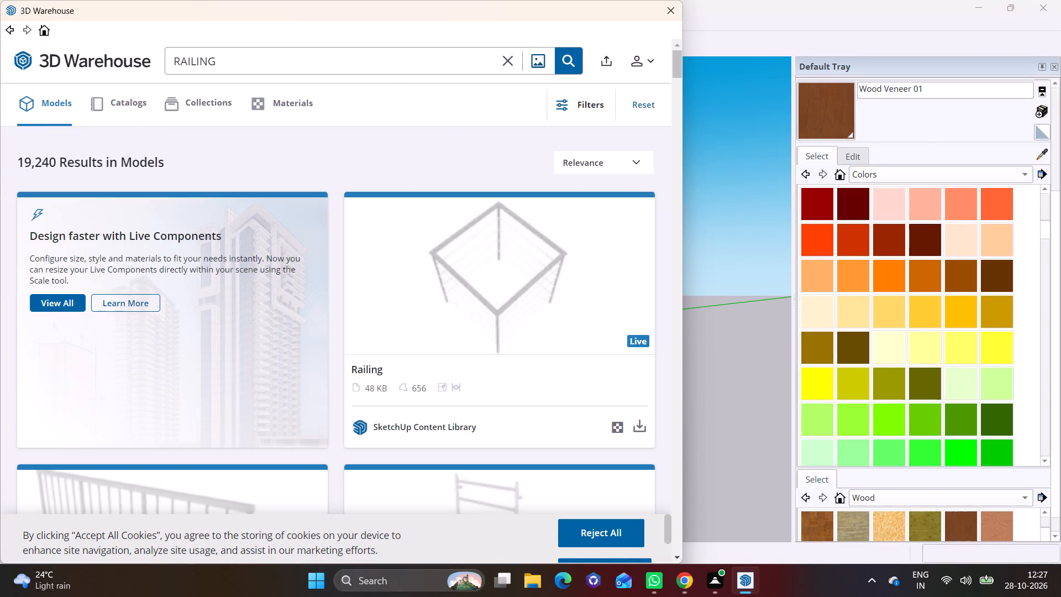
Find the 132 KB glass-panel railing among the search results and load it directly into the building model.
scroll(538, 334, "down", 4)
left_click(677, 559)
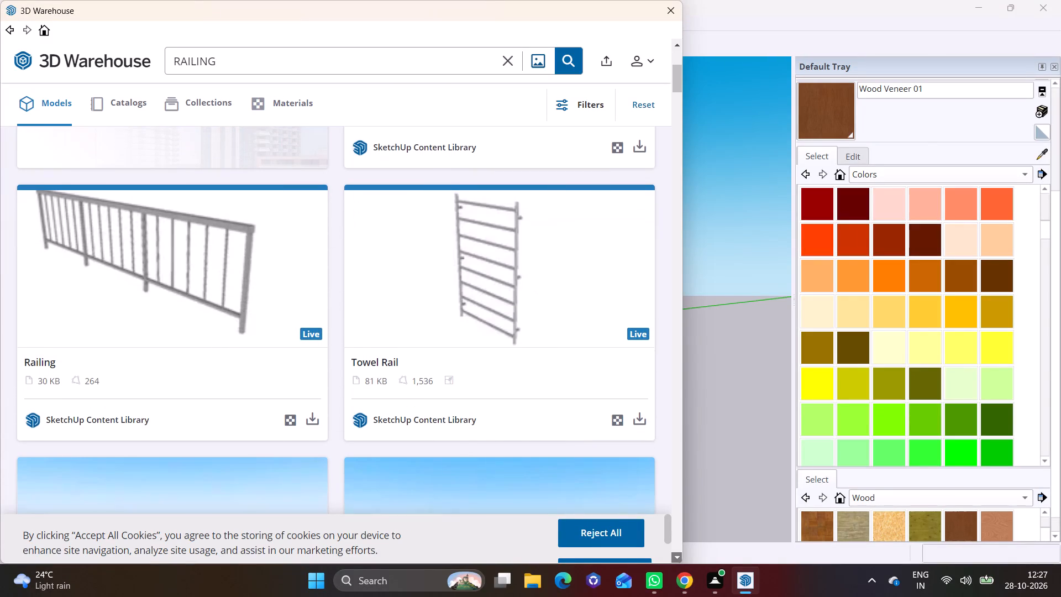
left_click(677, 559)
left_click(677, 559)
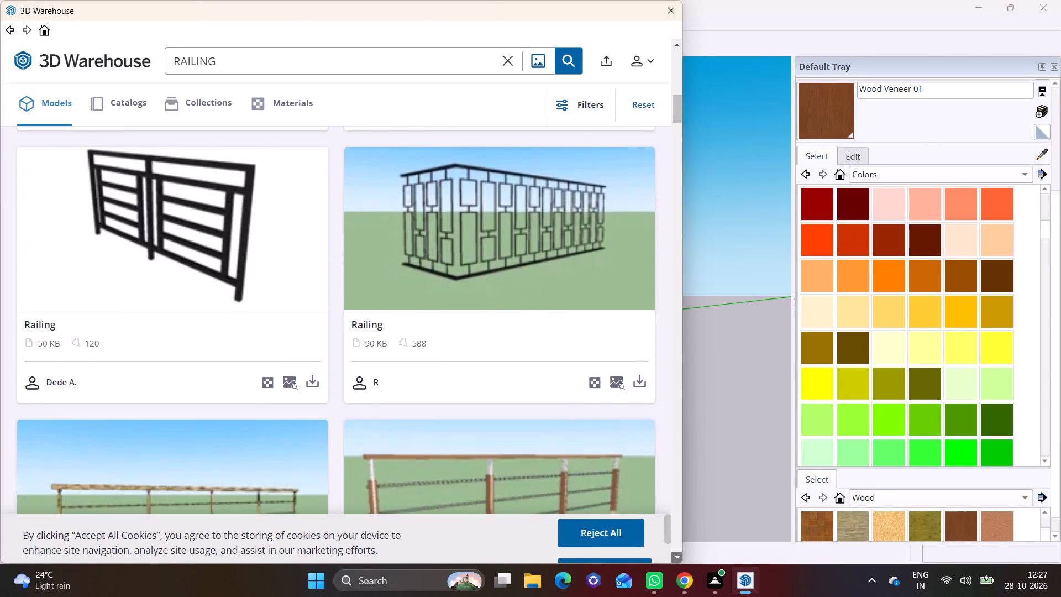
left_click(677, 559)
left_click(677, 559)
left_click(676, 558)
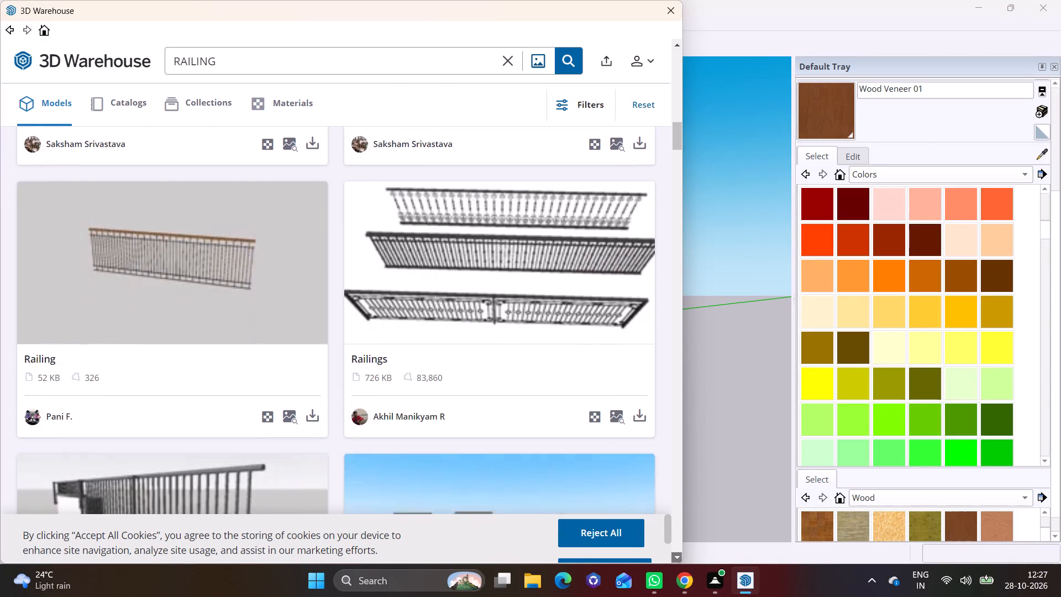
left_click(676, 558)
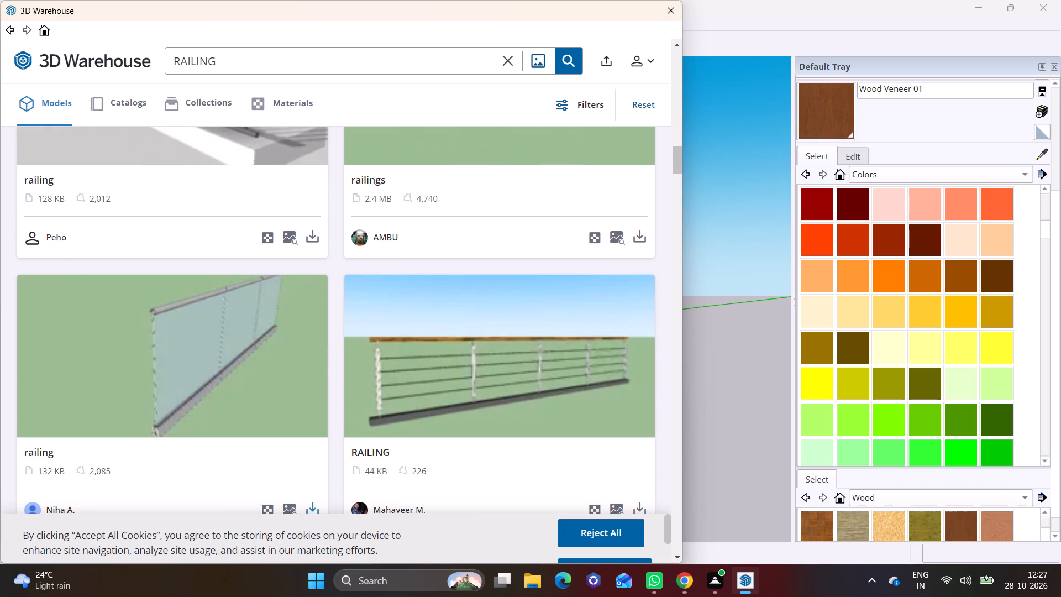
left_click(316, 504)
left_click(290, 299)
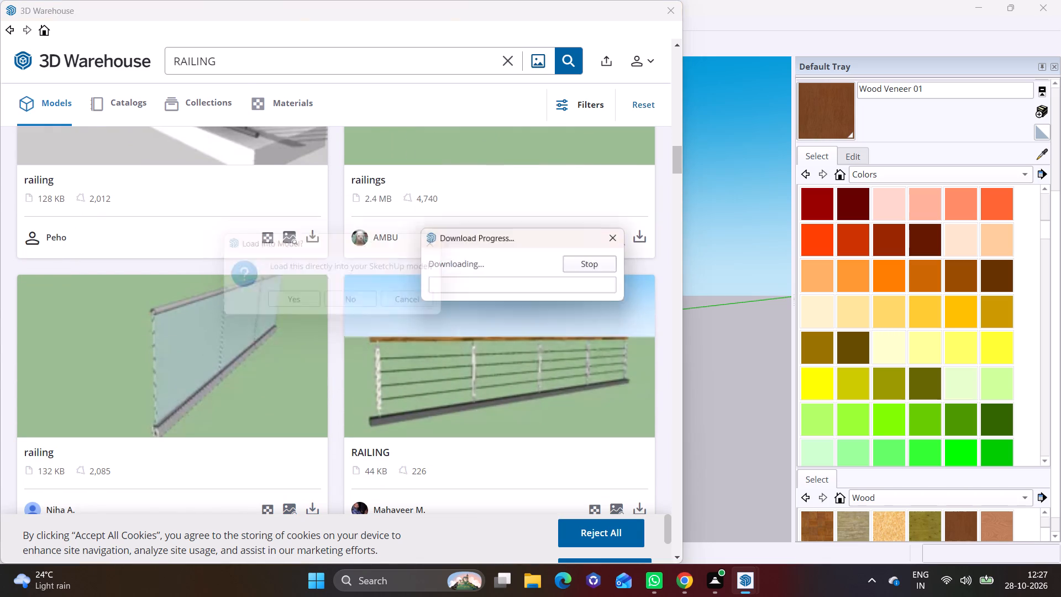
left_click(680, 316)
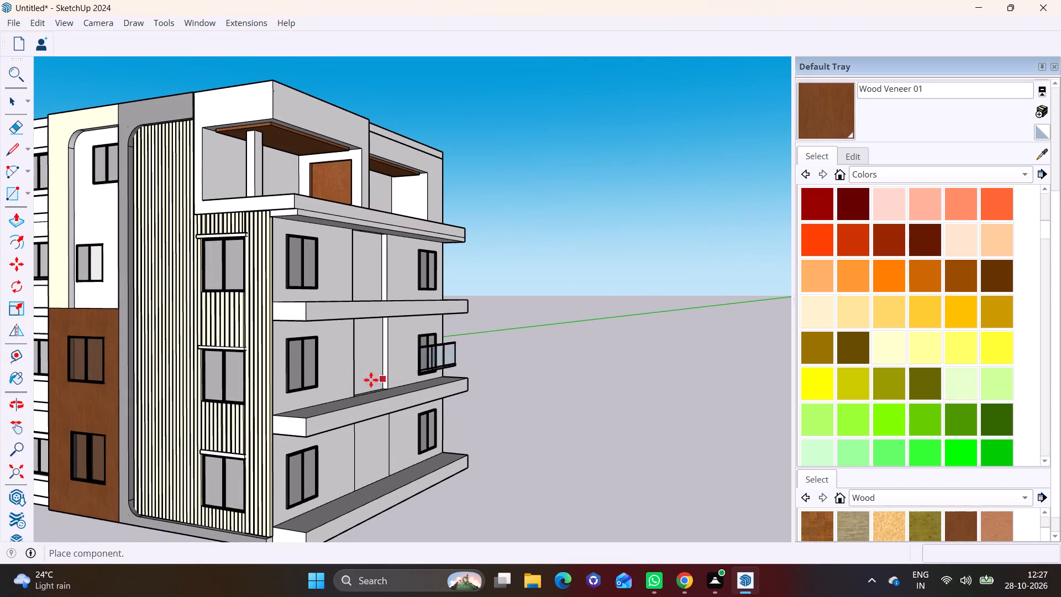
Place the glass railing on the second ledge from the bottom and move its base corner to the ledge's slat-side outer corner.
left_click(284, 421)
scroll(358, 397, "up", 3)
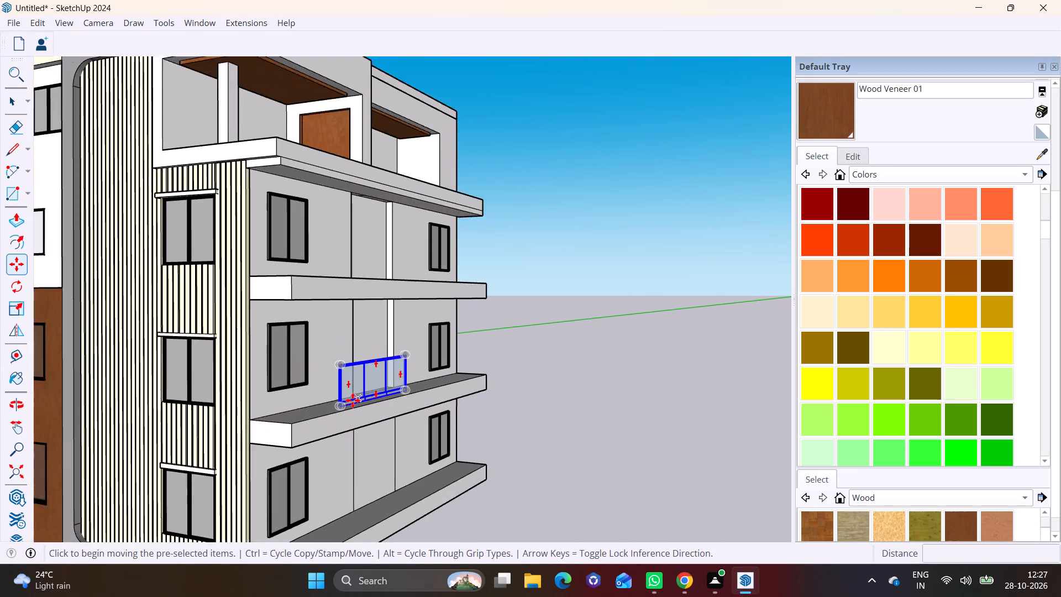
scroll(353, 400, "up", 5)
left_click(337, 405)
key("space")
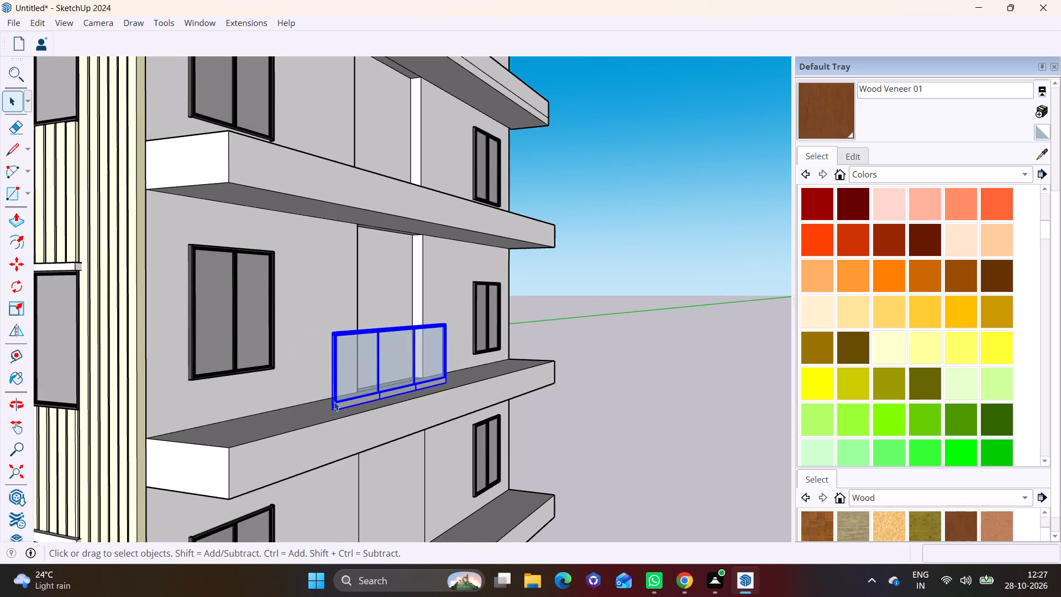
key("m")
left_click(339, 405)
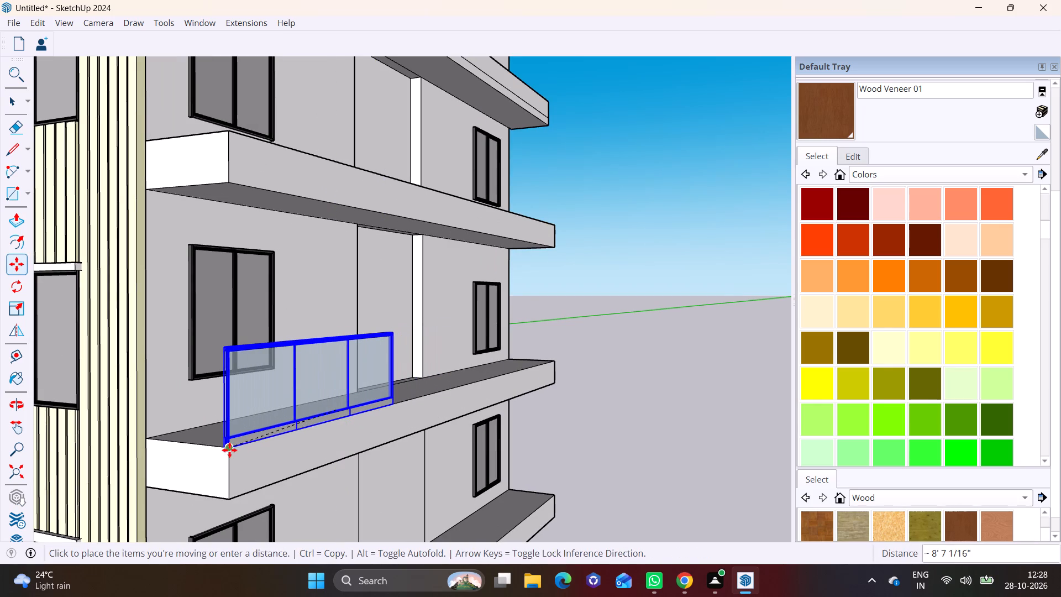
left_click(228, 450)
Scale the railing lengthwise by about 3.30 so it runs along the ledge towards its far end.
middle_click_drag(529, 421, 182, 415)
scroll(357, 377, "down", 3)
key("space")
middle_click_drag(417, 384, 368, 387)
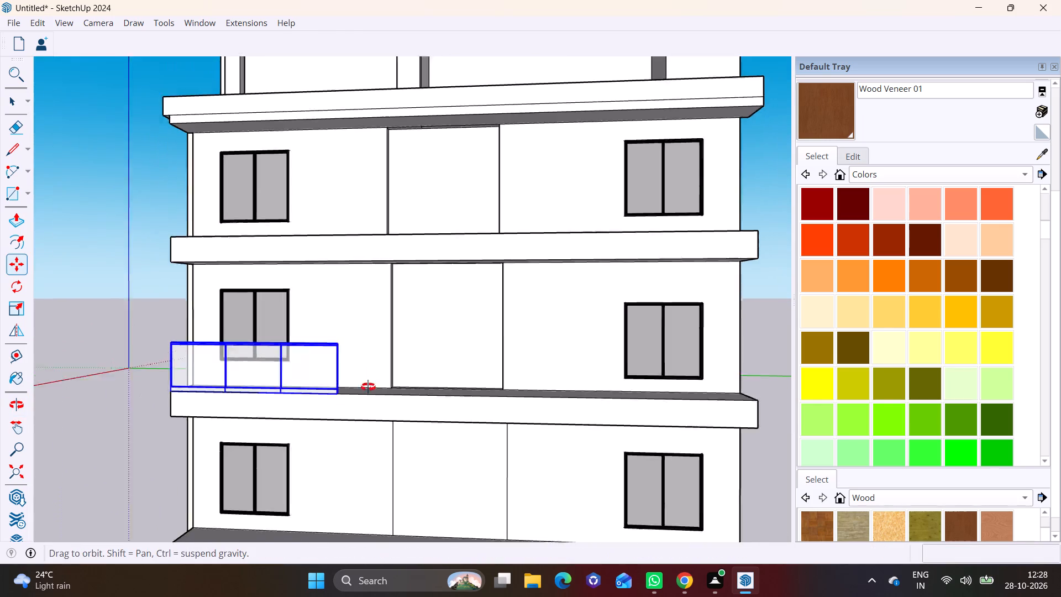
middle_click_drag(368, 387, 221, 372)
left_click(15, 305)
scroll(328, 388, "up", 5)
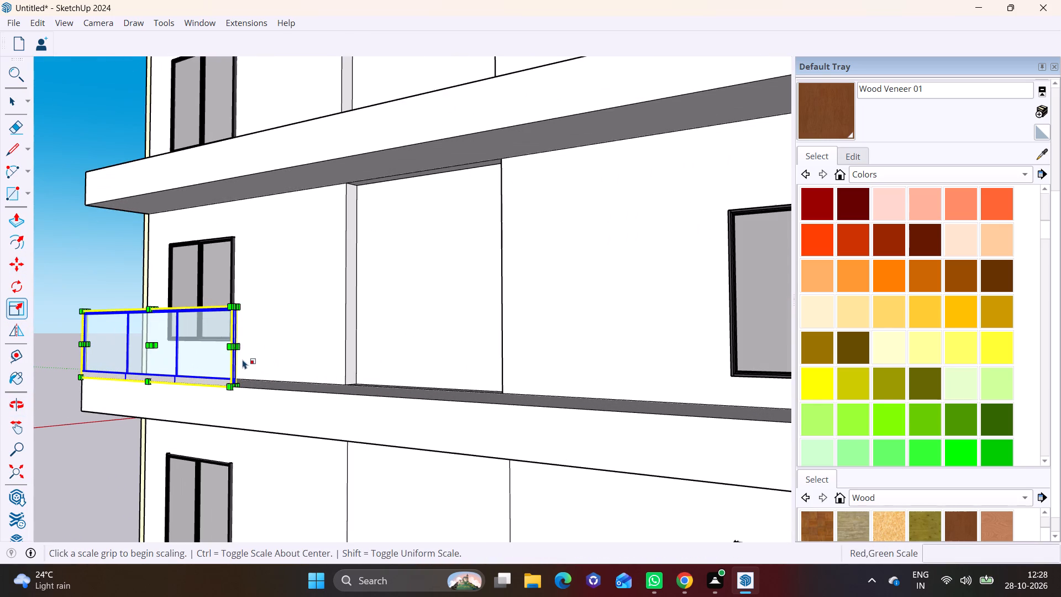
left_click(239, 339)
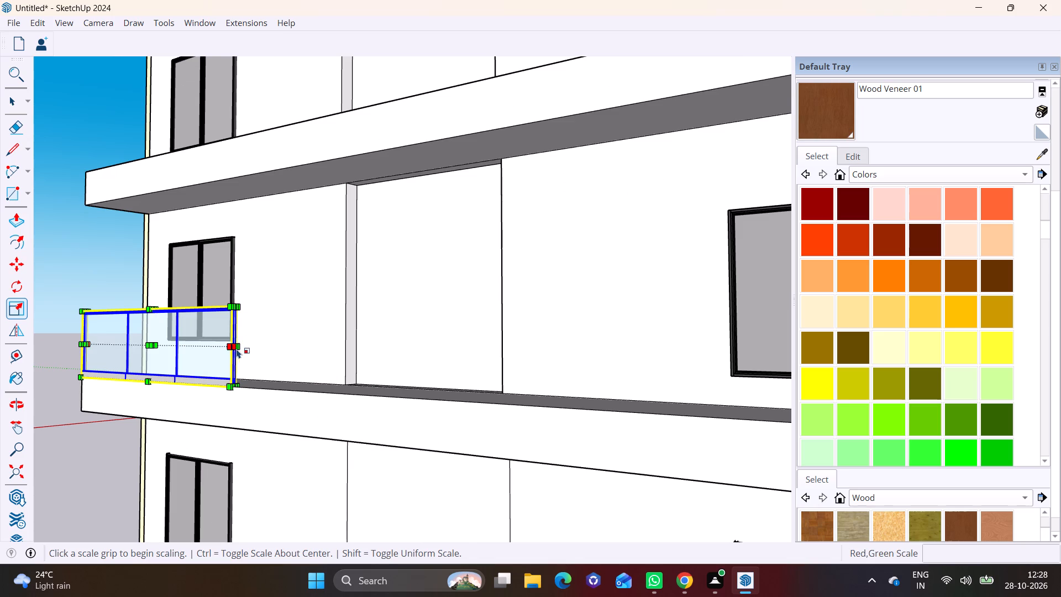
scroll(233, 354, "up", 3)
left_click(238, 342)
scroll(472, 379, "down", 6)
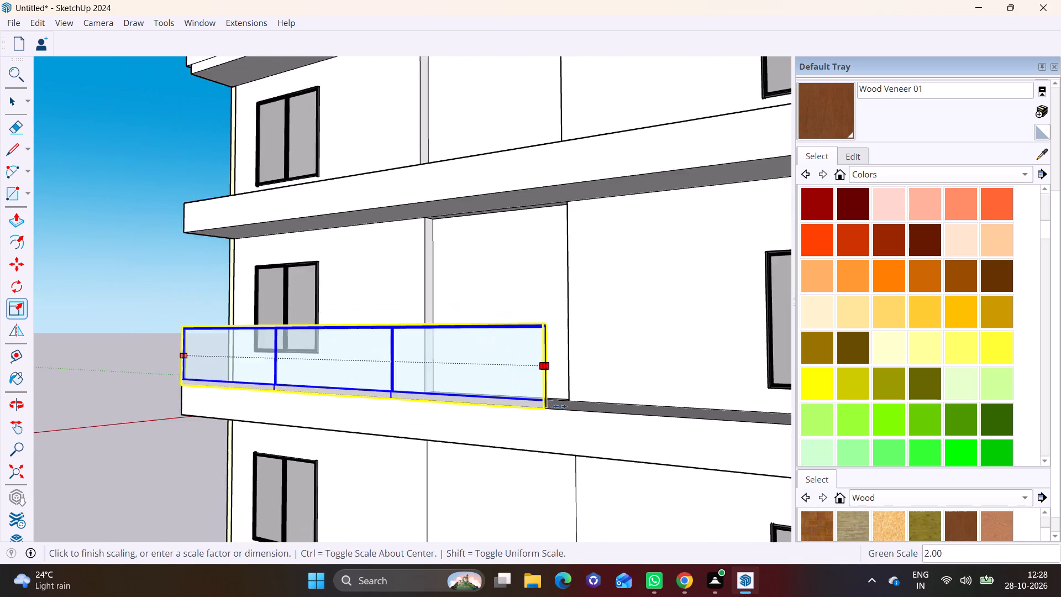
scroll(560, 406, "down", 4)
middle_click_drag(576, 409, 415, 393, "shift")
left_click(650, 437)
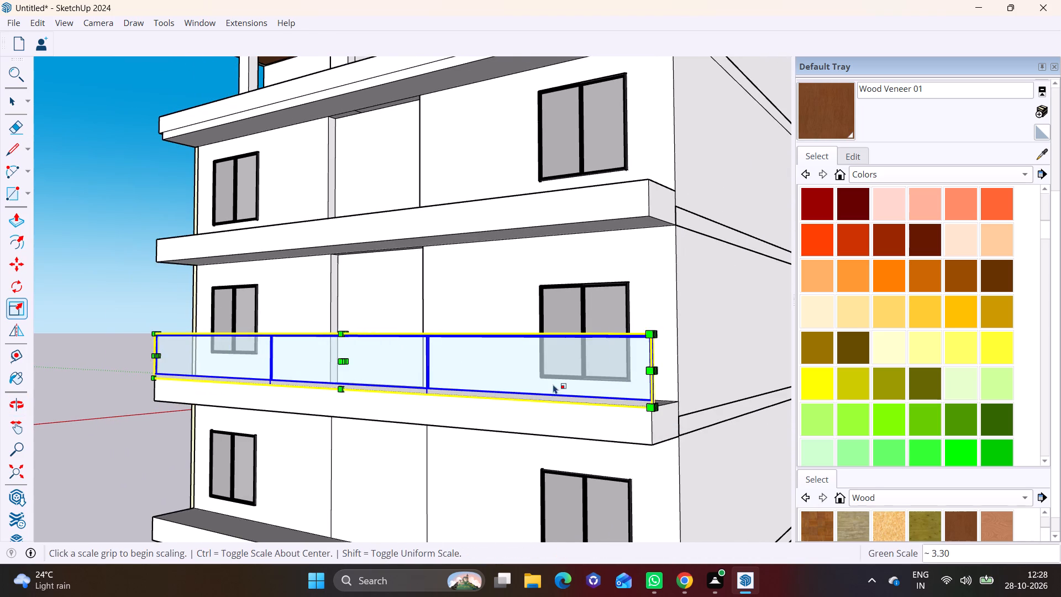
scroll(553, 384, "down", 5)
middle_click_drag(560, 396, 376, 420, "shift")
key("space")
left_click(741, 416)
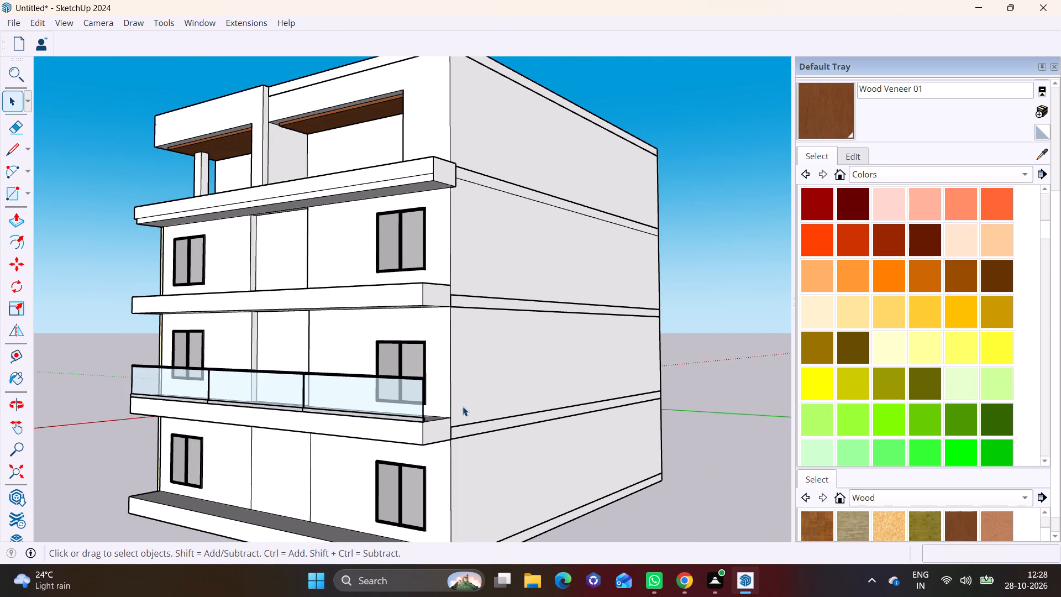
Copy the stretched railing onto the other three side-wall ledges: the one above, the top terrace ledge and the lowest ledge.
left_click(360, 400)
key("m")
left_click(425, 423)
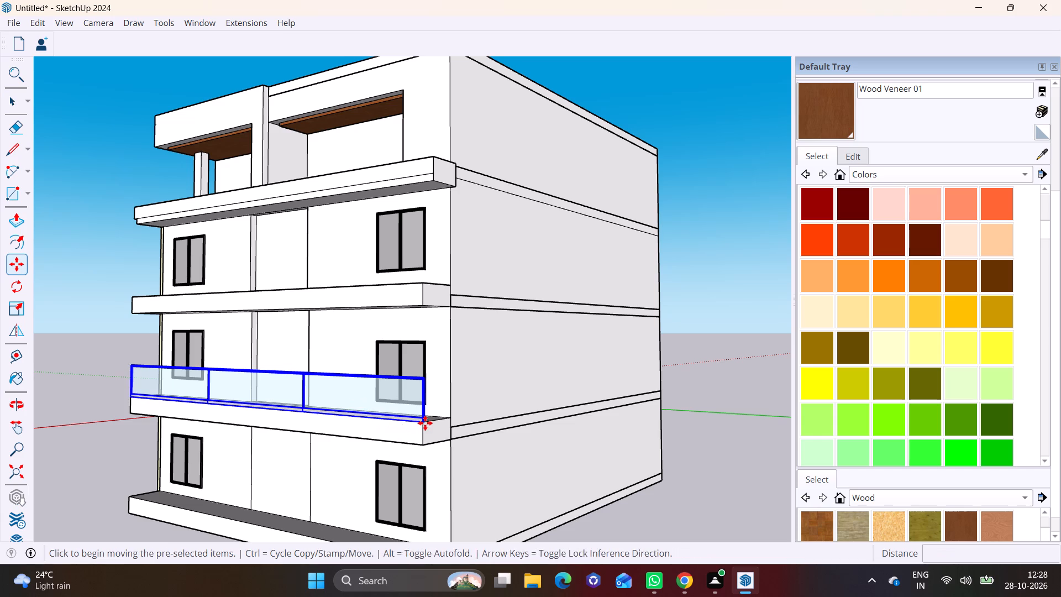
left_click(424, 281)
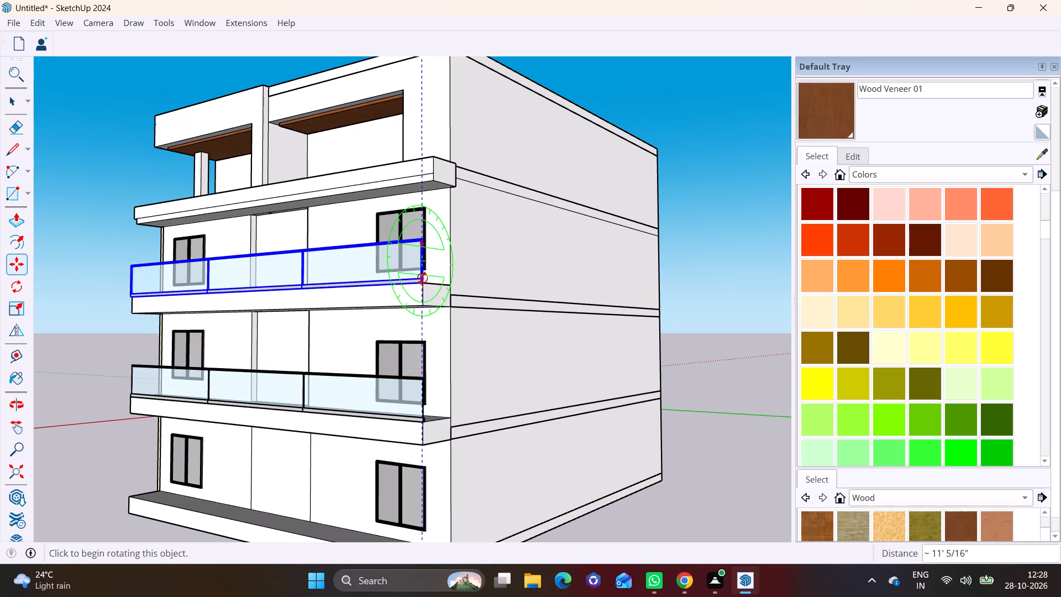
middle_click_drag(423, 278, 440, 448)
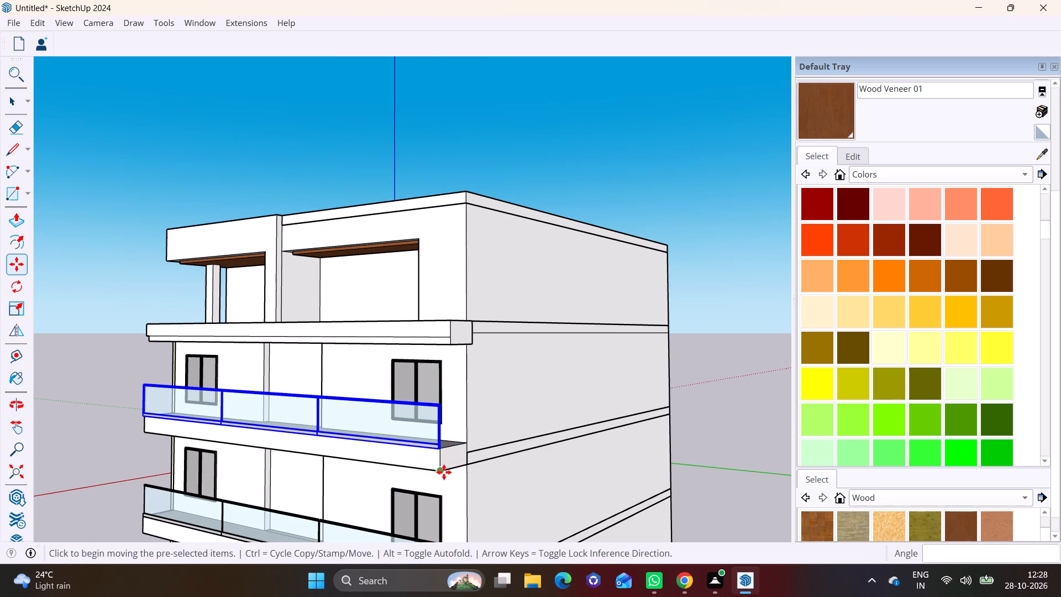
left_click(443, 449)
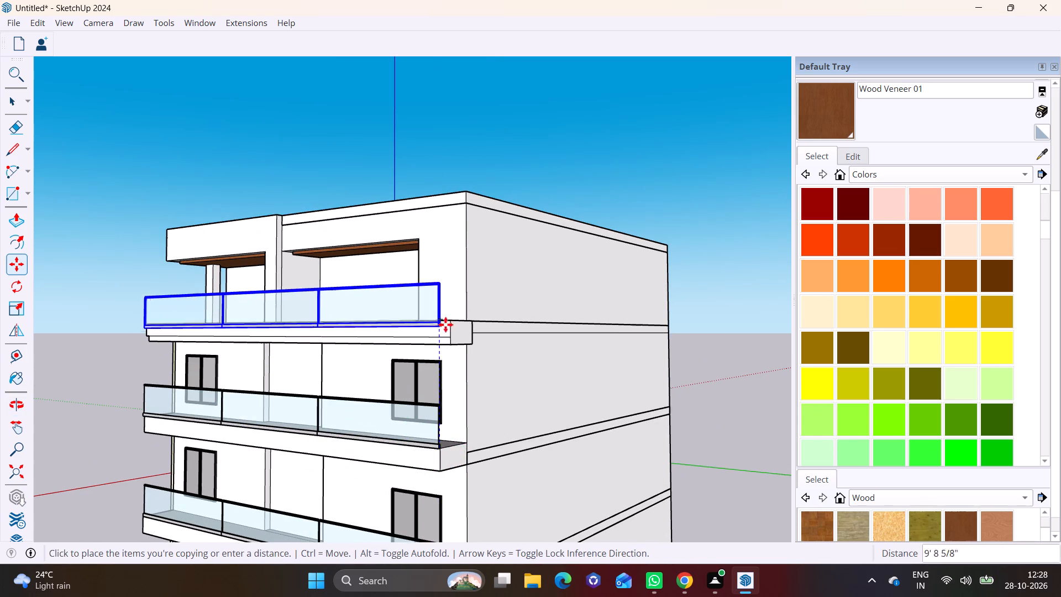
left_click(450, 319)
left_click(454, 319)
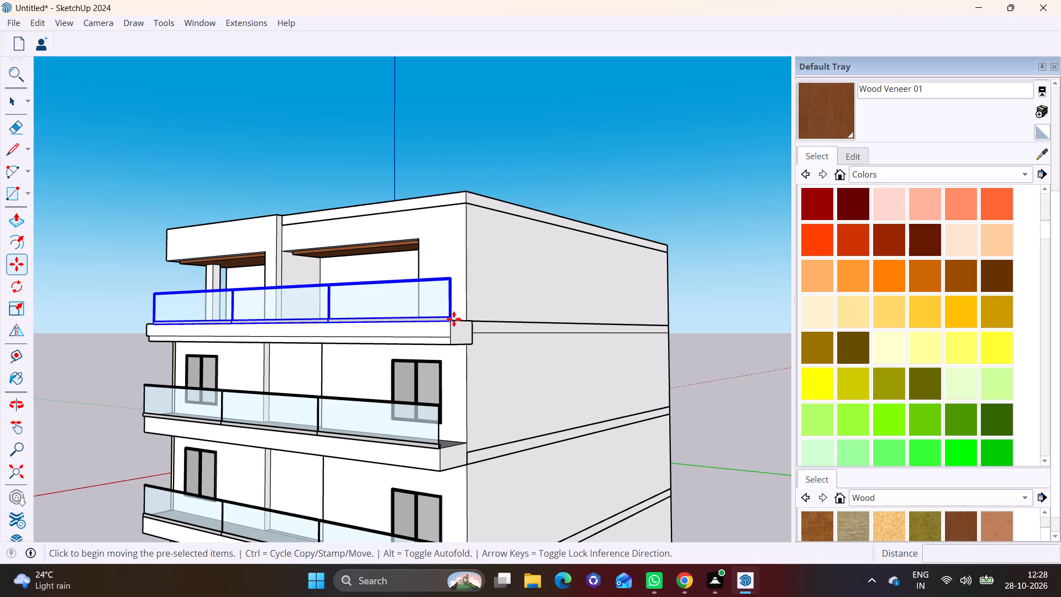
scroll(459, 436, "down", 2)
middle_click_drag(459, 436, 503, 260, "shift")
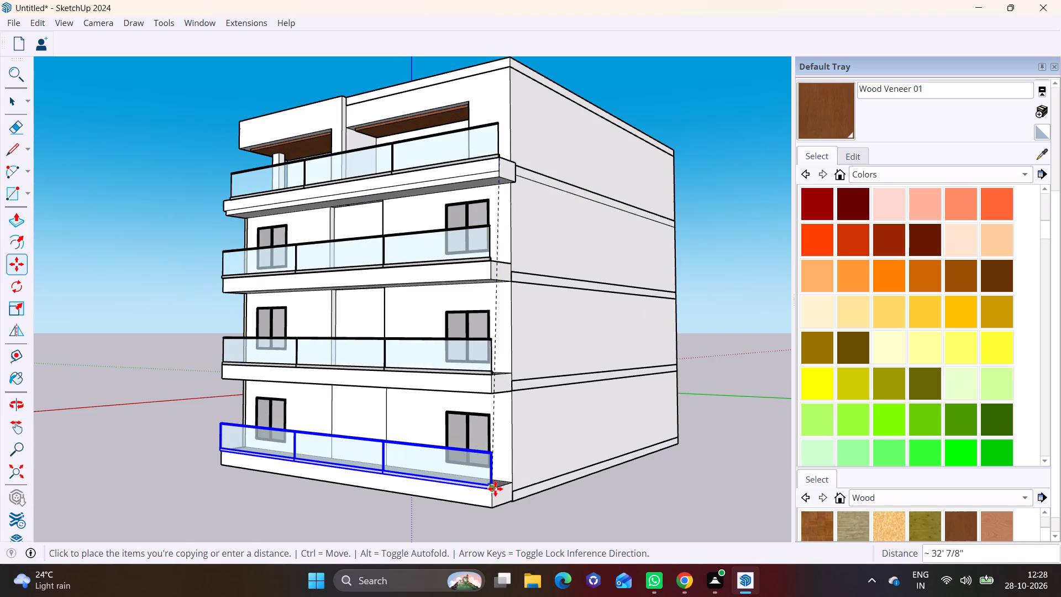
left_click(495, 488)
key("space")
left_click(569, 498)
Move the top terrace railing so its base corner meets the terrace ledge's outer corner at the end away from the slats.
middle_click_drag(451, 429, 716, 483)
scroll(404, 323, "up", 4)
middle_click_drag(399, 265, 361, 473, "shift")
scroll(289, 425, "up", 4)
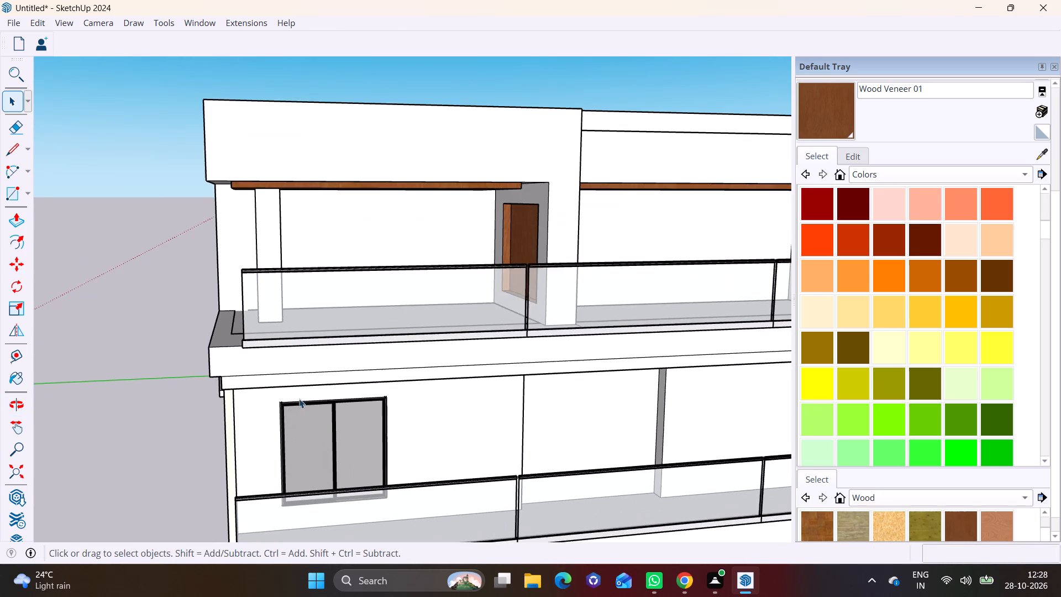
middle_click_drag(310, 389, 249, 404)
scroll(703, 398, "down", 3)
middle_click_drag(668, 398, 325, 383, "shift")
middle_click_drag(498, 355, 213, 358)
scroll(238, 345, "up", 9)
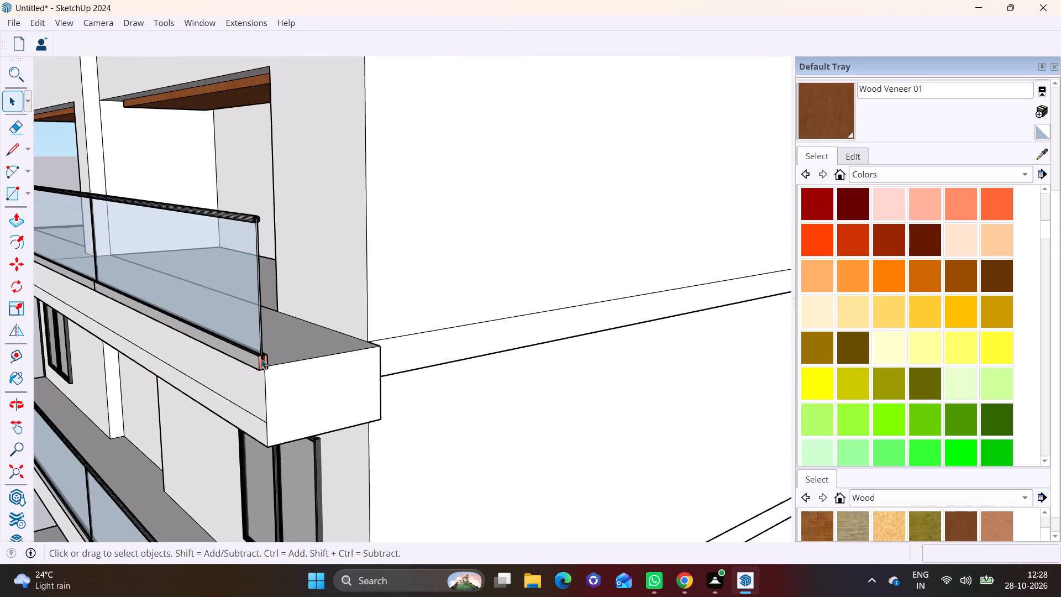
left_click(262, 358)
key("m")
left_click(261, 374)
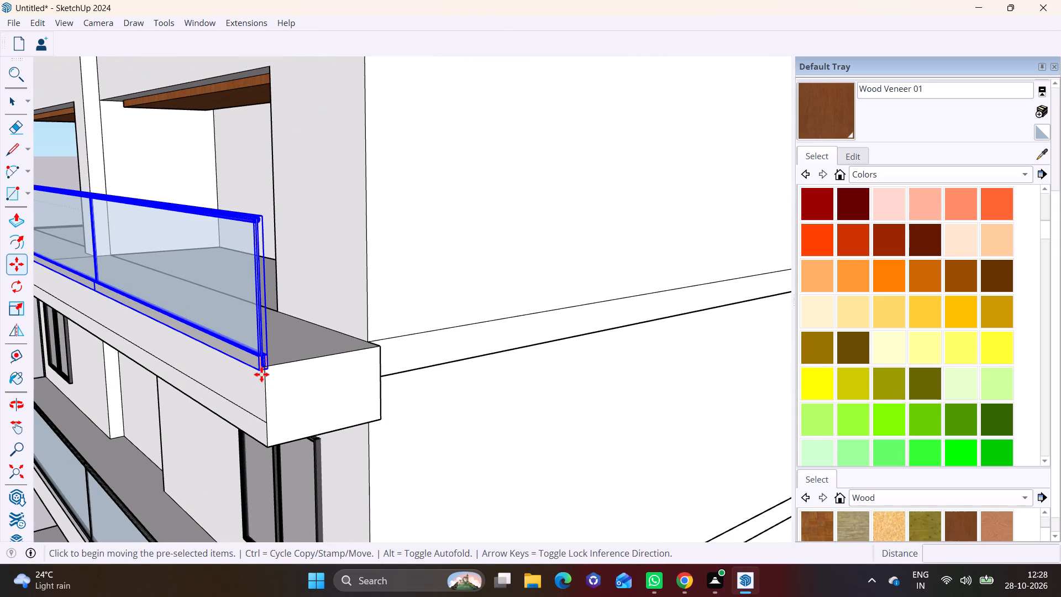
left_click(269, 364)
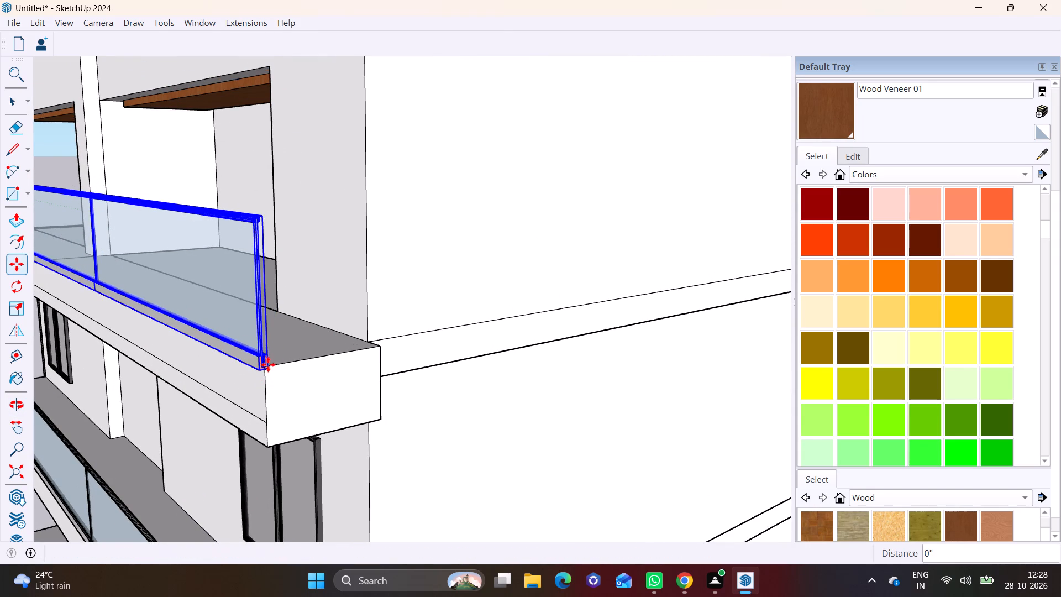
scroll(266, 366, "up", 9)
middle_click_drag(274, 348, 280, 267)
left_click(247, 267)
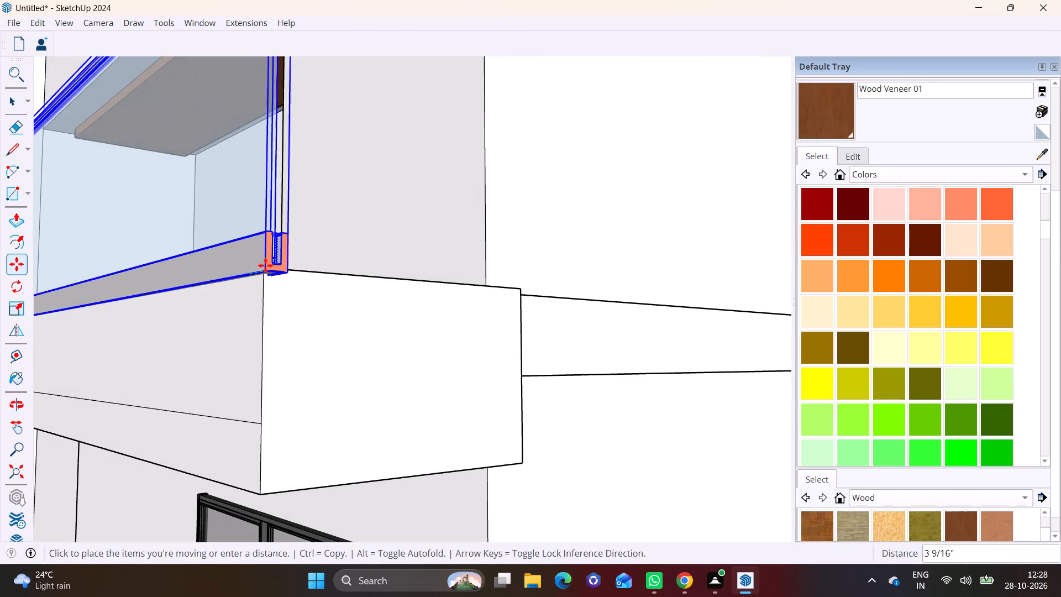
left_click(260, 270)
key("space")
Stretch the top terrace railing lengthwise to the ledge's slat-side outer corner, first by a factor of 1.03.
scroll(291, 312, "down", 2)
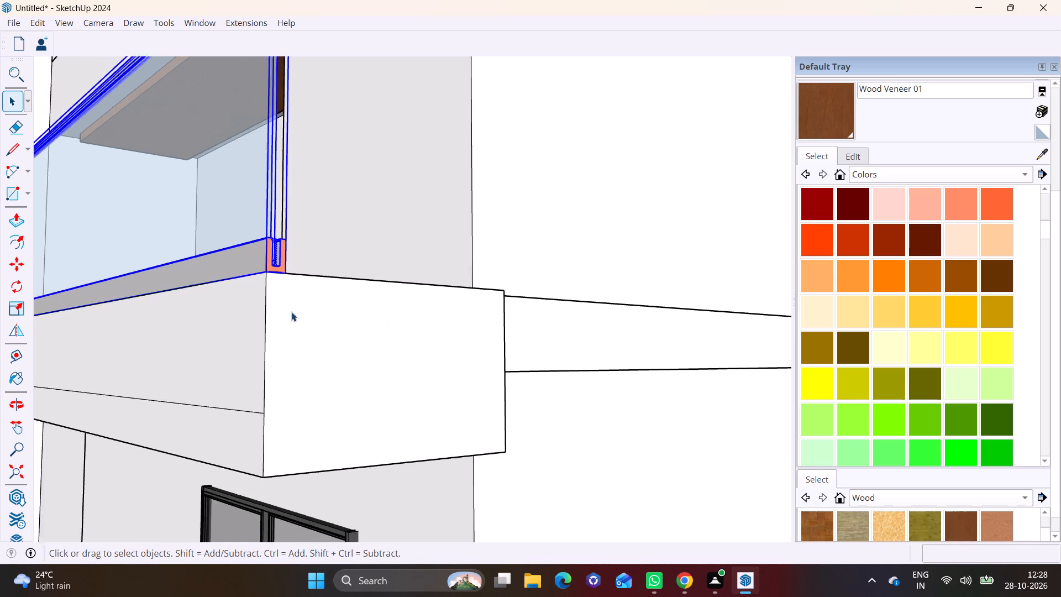
scroll(291, 312, "down", 11)
middle_click_drag(208, 326, 506, 363, "shift")
middle_click_drag(404, 344, 666, 436)
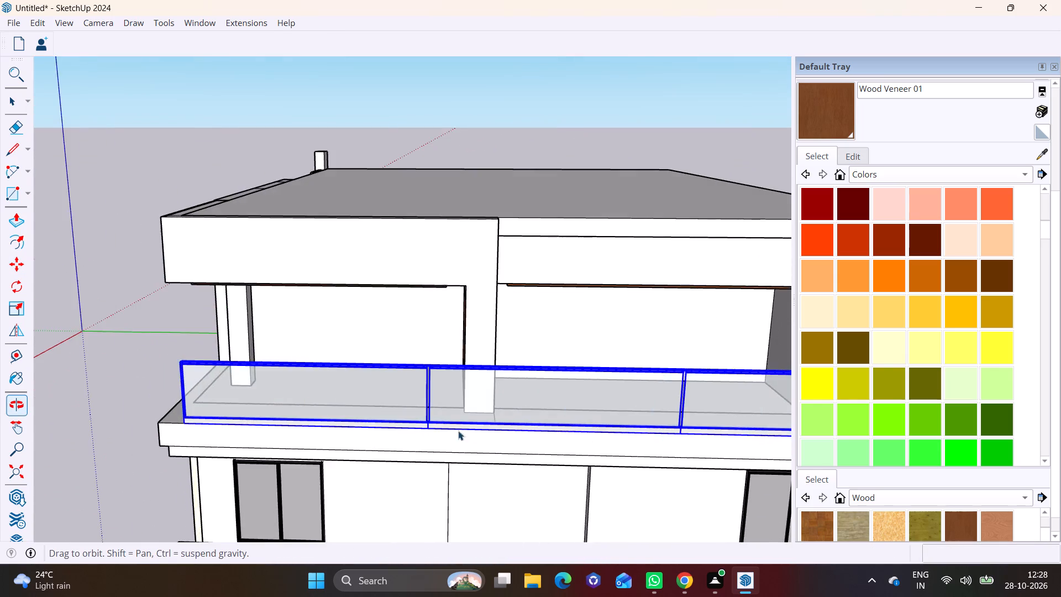
middle_click_drag(307, 399, 528, 395)
left_click(23, 309)
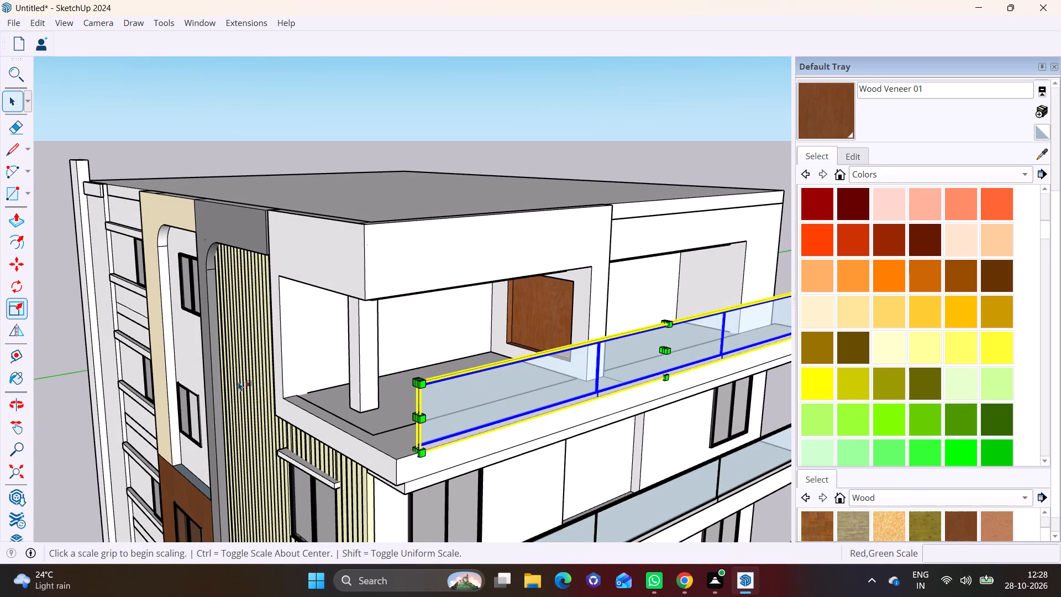
scroll(410, 423, "up", 8)
left_click(422, 410)
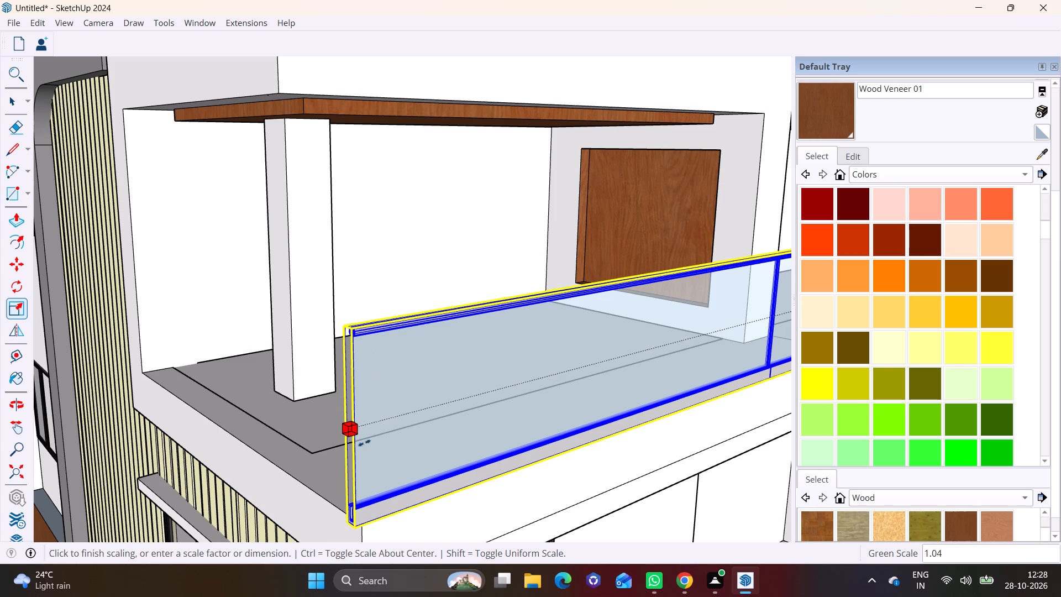
scroll(369, 442, "up", 2)
left_click(369, 442)
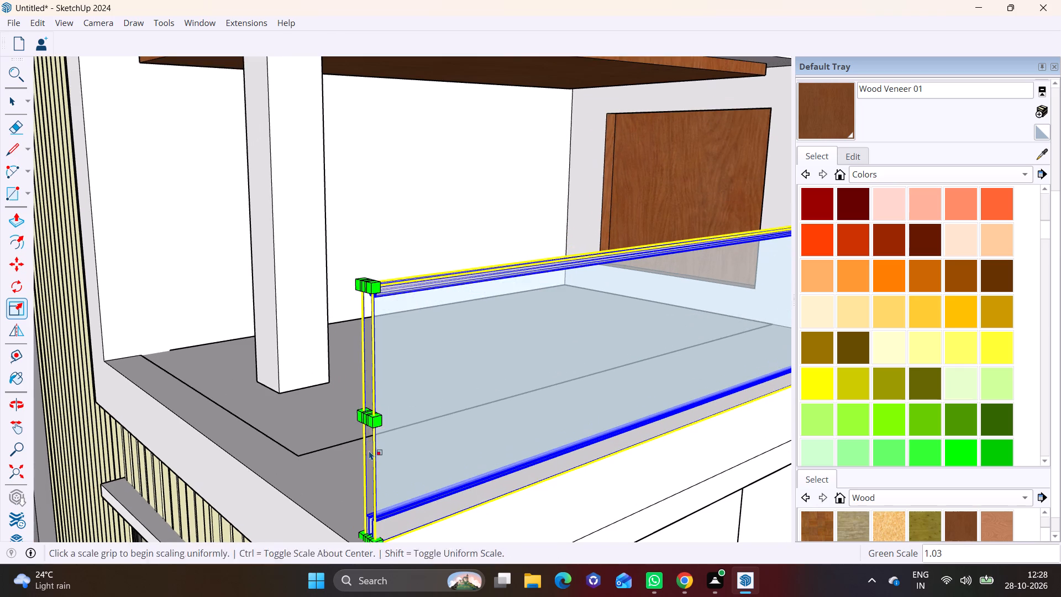
middle_click_drag(369, 451, 386, 336)
scroll(391, 381, "up", 5)
left_click(393, 389)
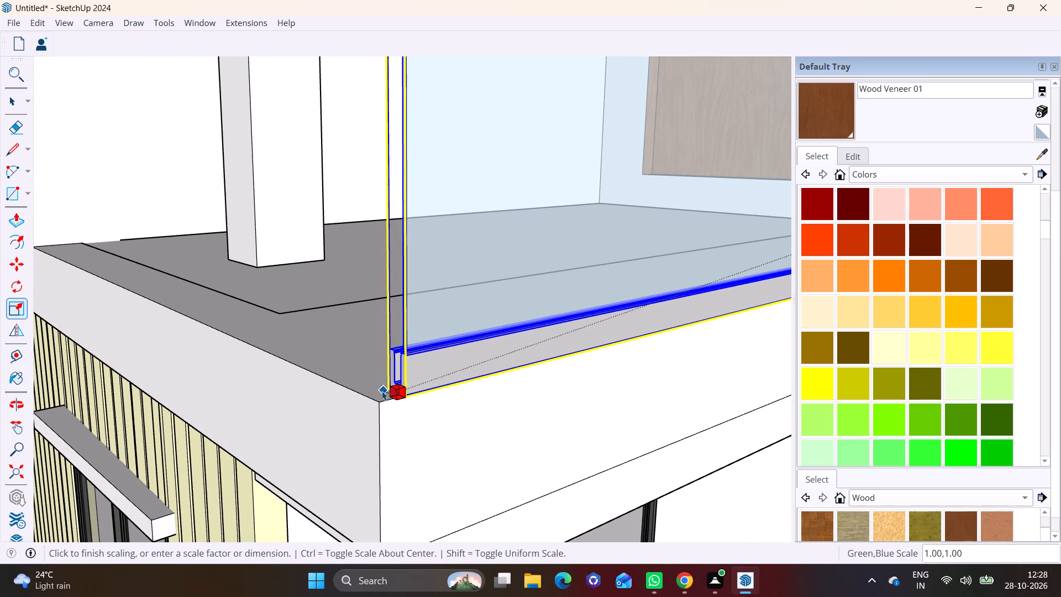
left_click(374, 397)
key("space")
left_click(306, 384)
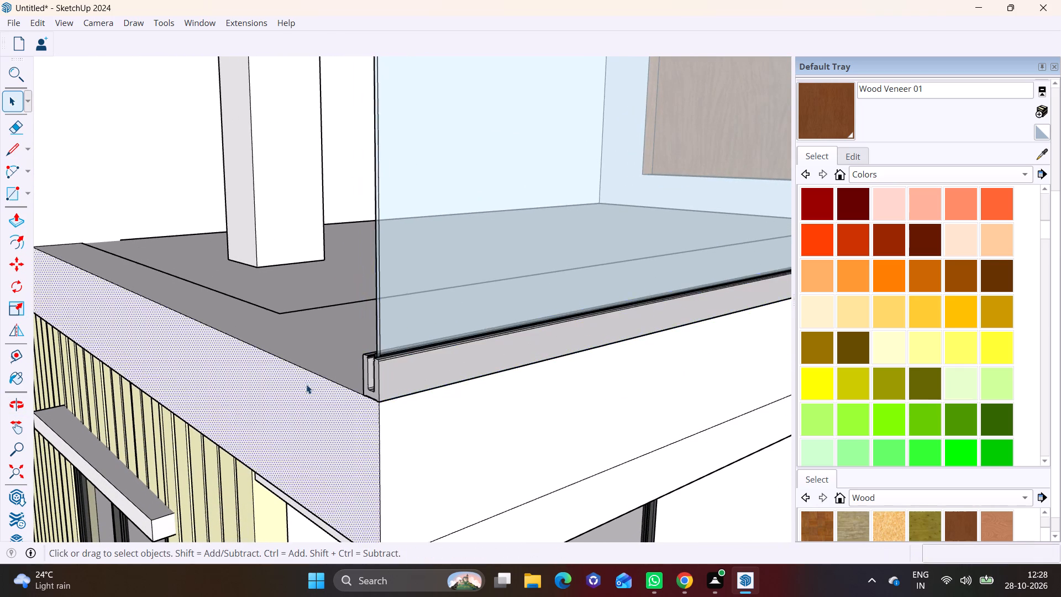
Examine the four side-wall railings and the whole building from several angles.
scroll(313, 369, "down", 17)
middle_click_drag(539, 384, 369, 384, "shift")
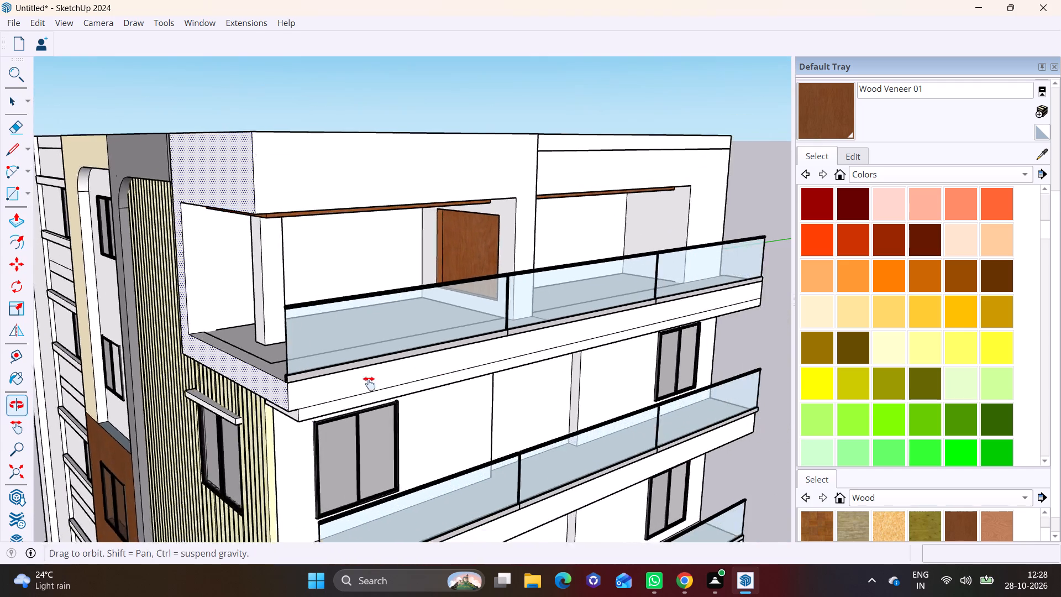
middle_click_drag(369, 384, 261, 402, "shift")
middle_click_drag(286, 401, 365, 485)
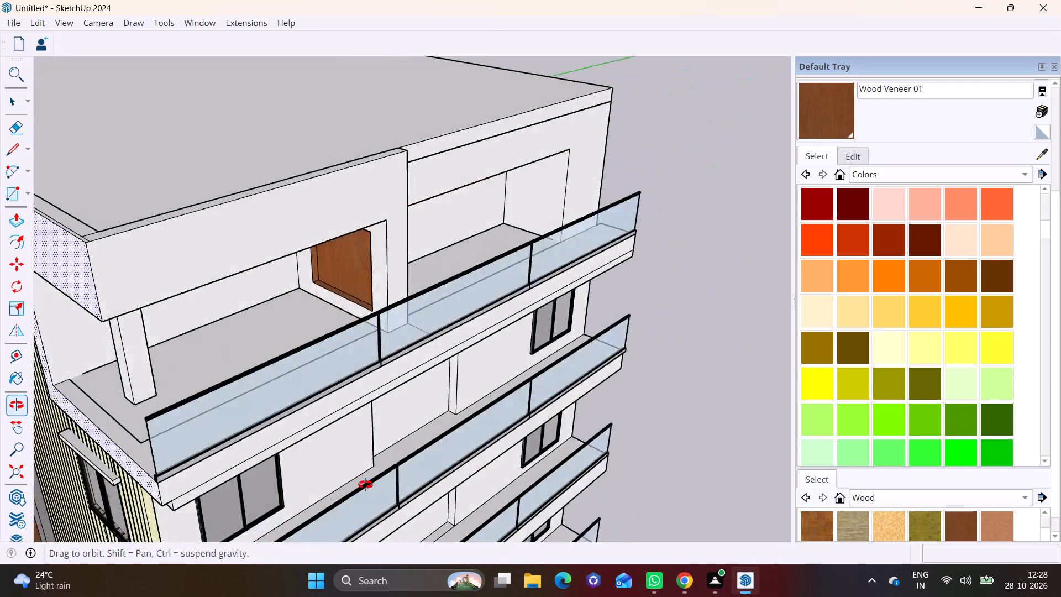
middle_click_drag(365, 485, 332, 428)
scroll(332, 426, "down", 3)
left_click(660, 408)
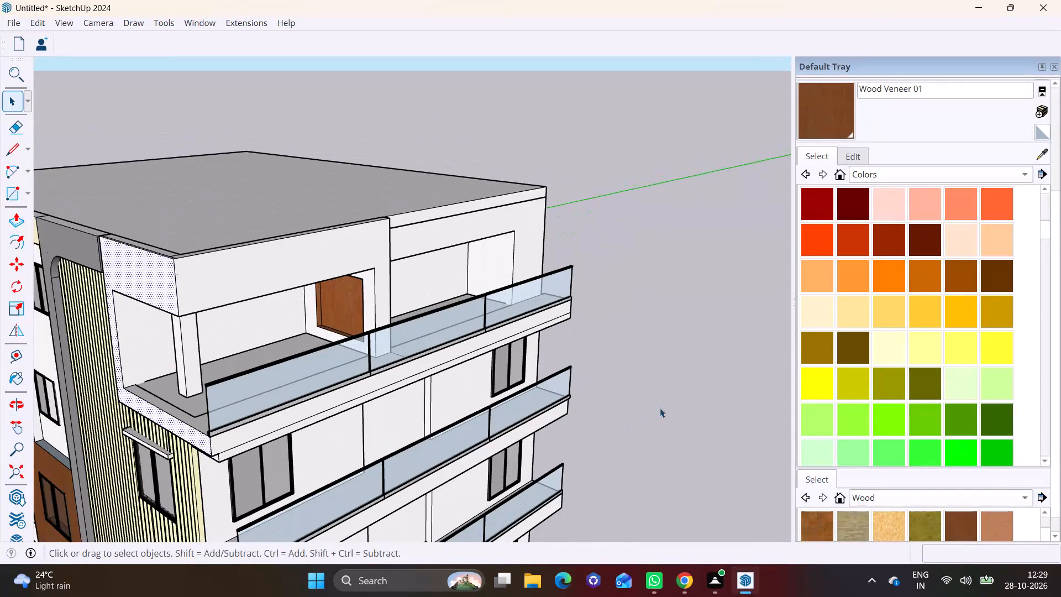
middle_click_drag(485, 382, 561, 354)
middle_click_drag(454, 399, 570, 366)
scroll(430, 386, "down", 6)
middle_click_drag(444, 370, 447, 340, "shift")
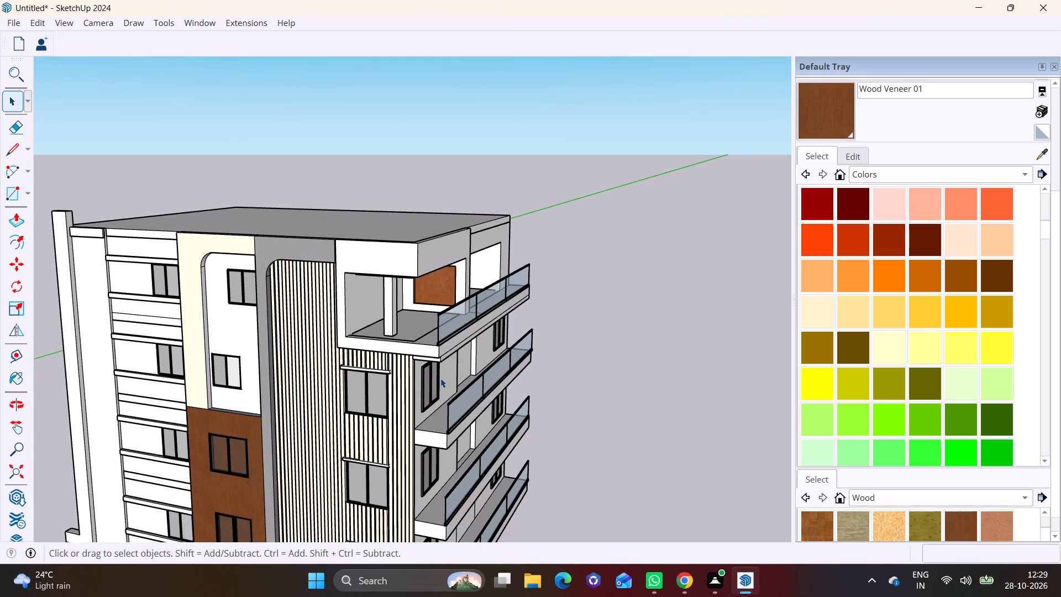
scroll(443, 379, "down", 8)
middle_click_drag(450, 384, 438, 232, "shift")
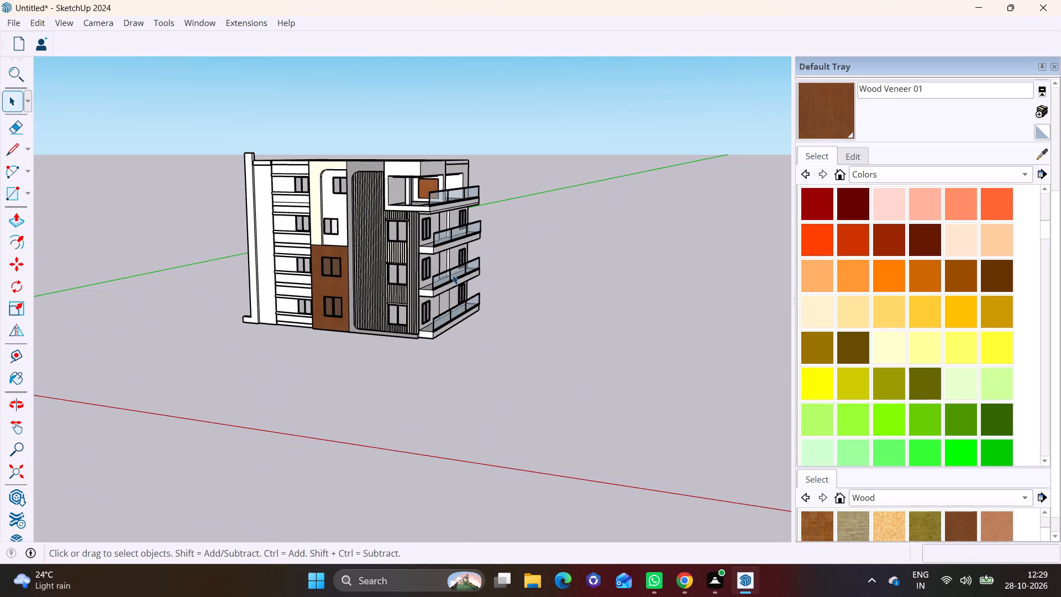
Copy the railing from the second ledge from the bottom up to the roof, about 43' 3" away.
left_click(451, 275)
key("m")
left_click(466, 274)
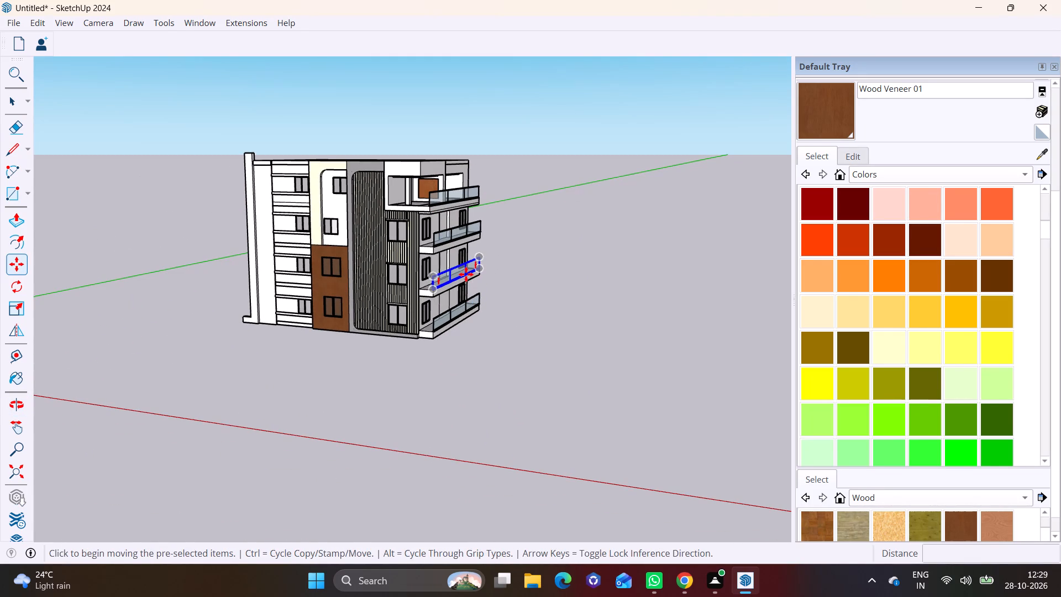
middle_click_drag(409, 154, 392, 329, "shift")
left_click(365, 306)
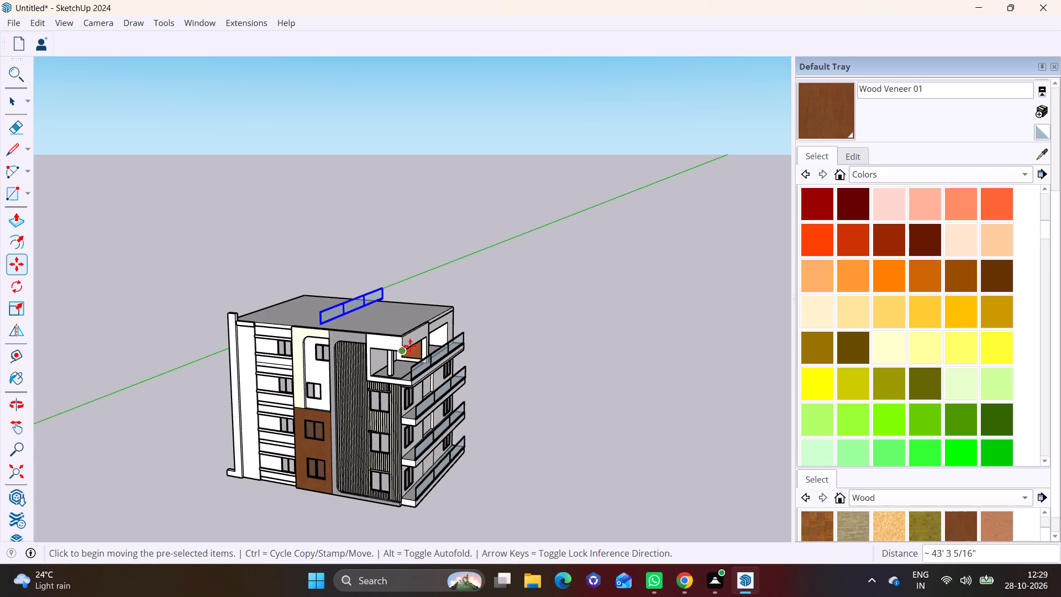
middle_click_drag(433, 365, 533, 360)
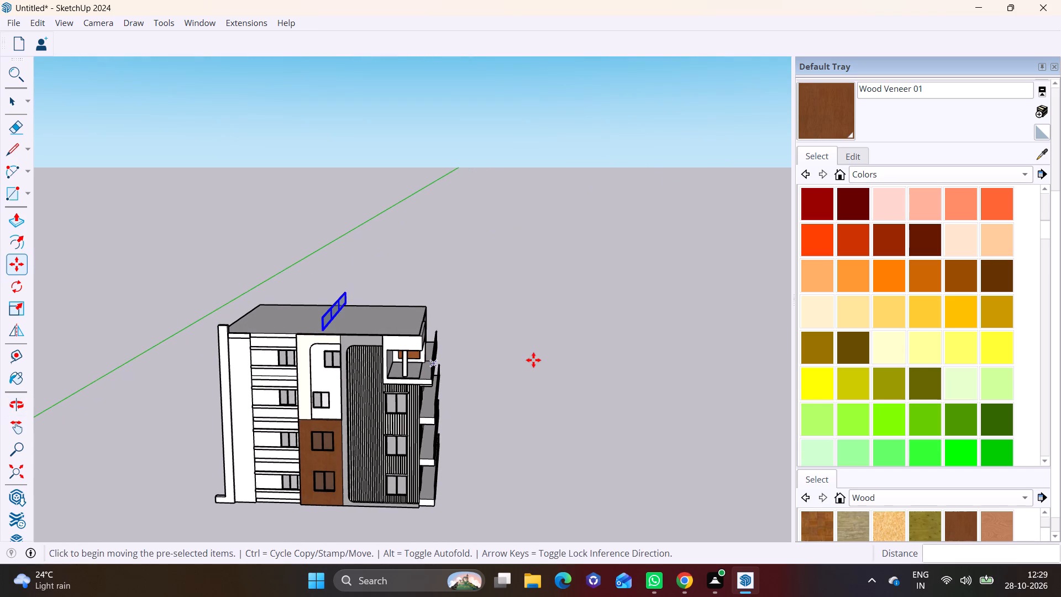
scroll(510, 357, "down", 1)
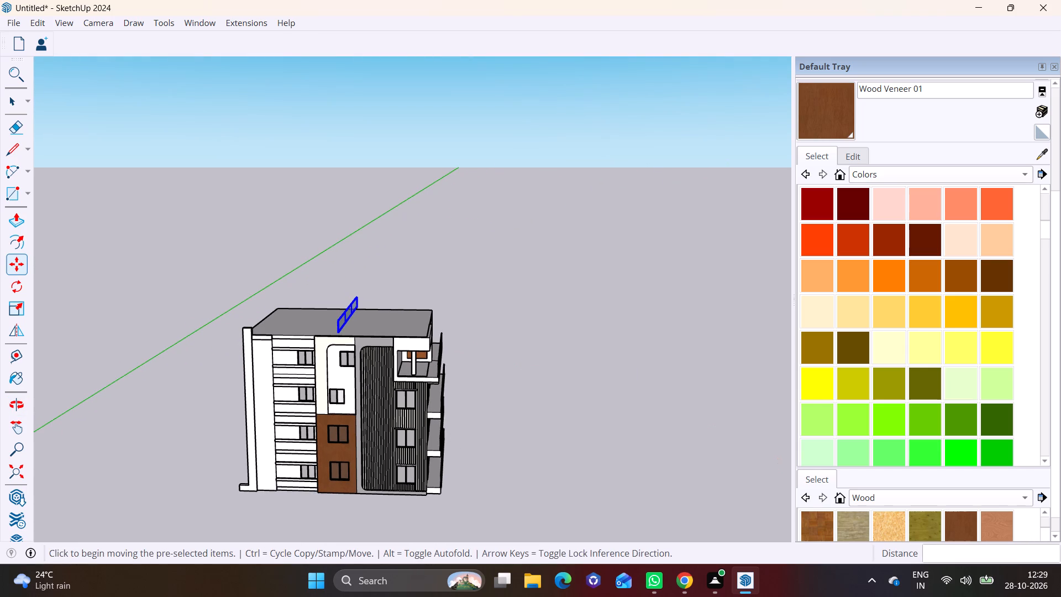
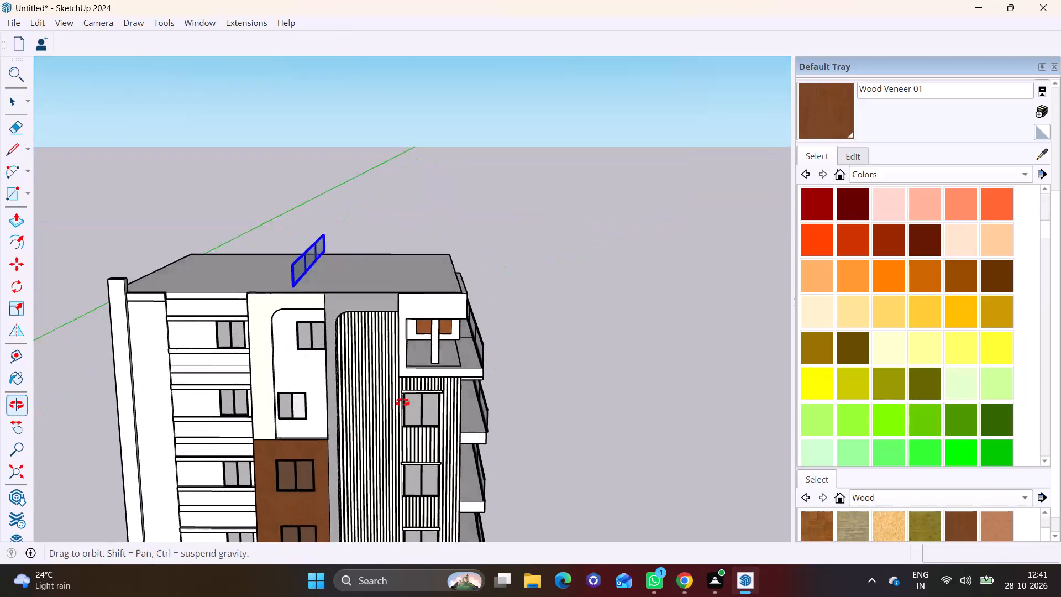
Rotate the copied roof railing 90 degrees horizontally so it runs parallel to the slatted front facade.
middle_click_drag(351, 295, 342, 422, "shift")
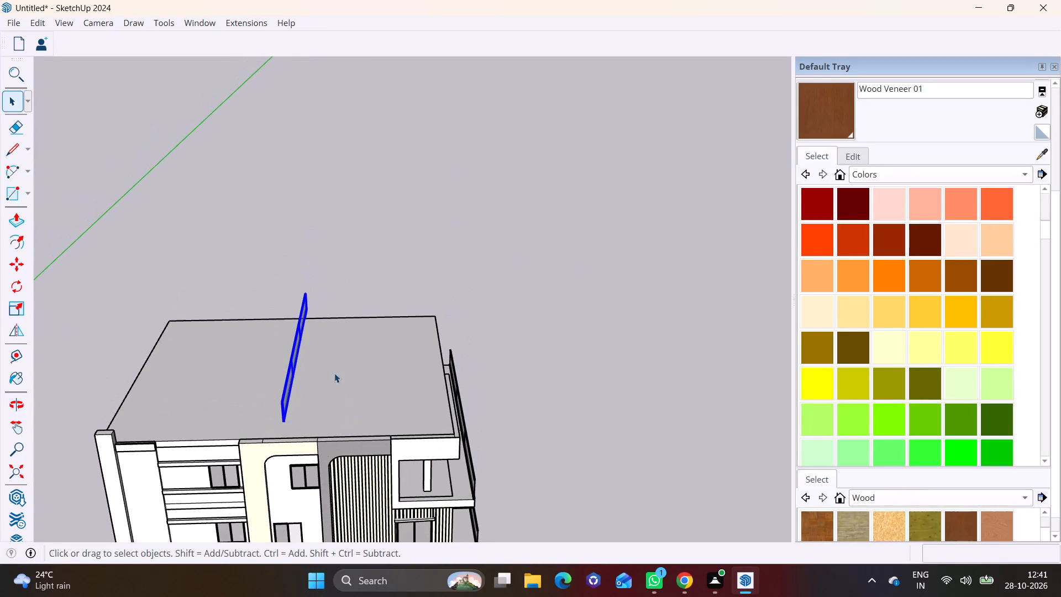
middle_click_drag(326, 423, 323, 442)
left_click(13, 288)
left_click(331, 372)
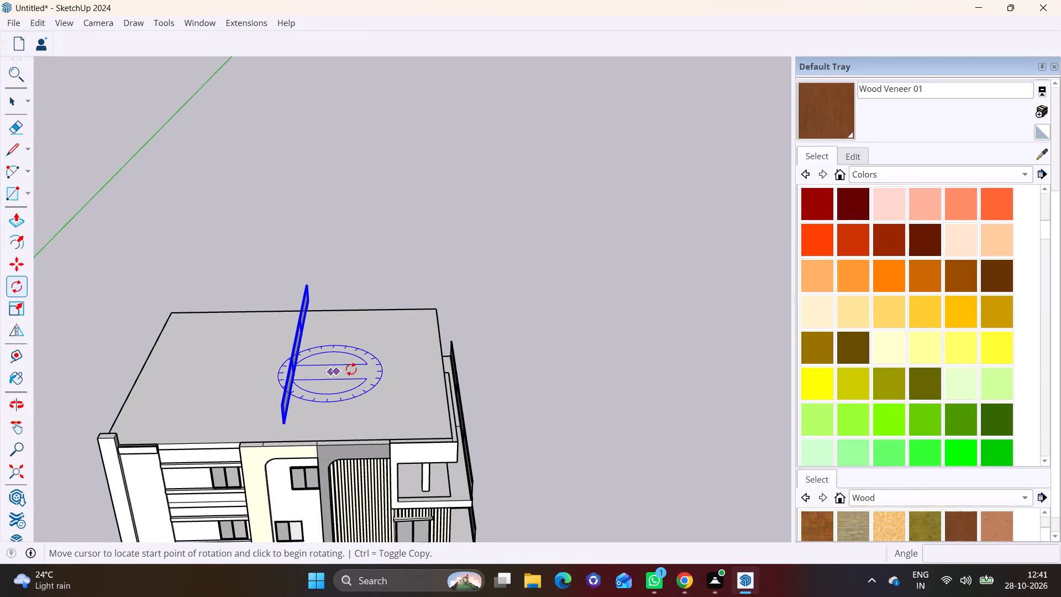
left_click(380, 371)
left_click(329, 405)
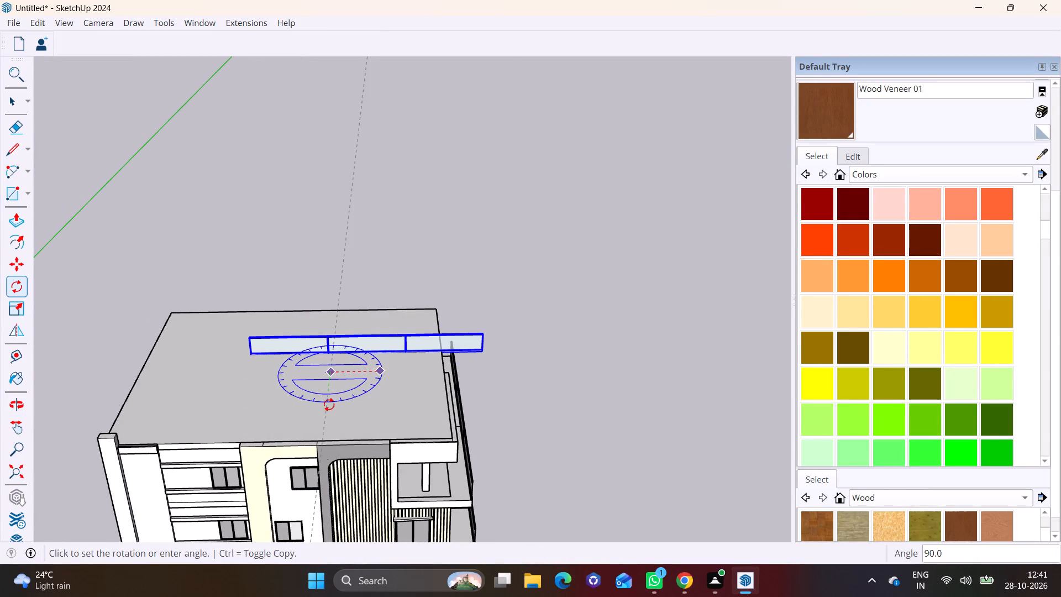
Shorten the rotated roof railing lengthwise by a factor of about 0.31.
left_click(13, 310)
middle_click_drag(467, 362, 433, 330)
scroll(444, 354, "up", 6)
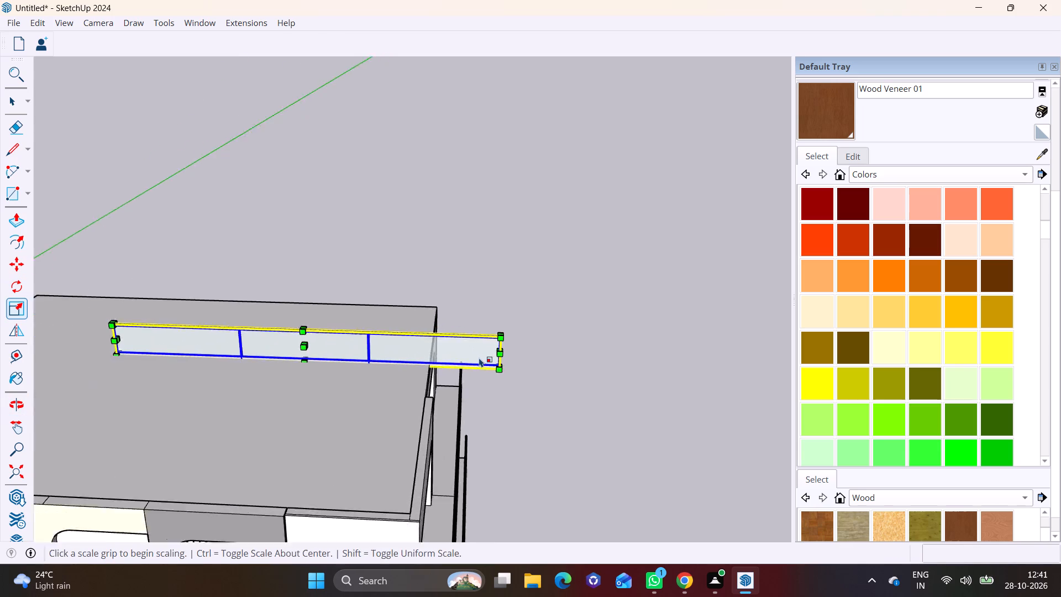
scroll(479, 358, "up", 1)
middle_click_drag(467, 358, 442, 350)
scroll(496, 353, "up", 7)
middle_click_drag(490, 358, 405, 372)
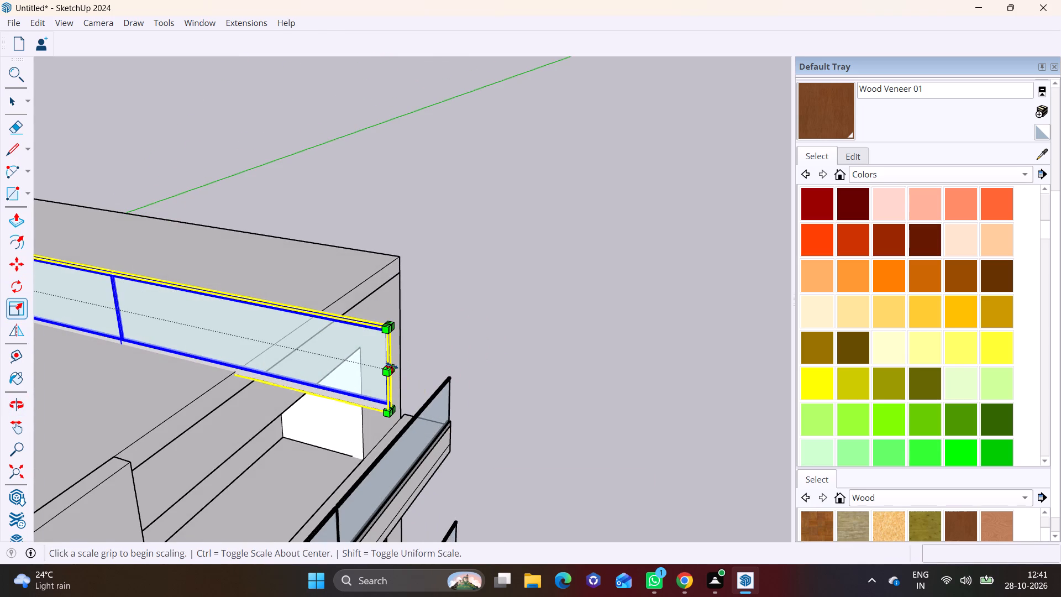
left_click(392, 365)
scroll(203, 319, "down", 11)
middle_click_drag(202, 319, 588, 454)
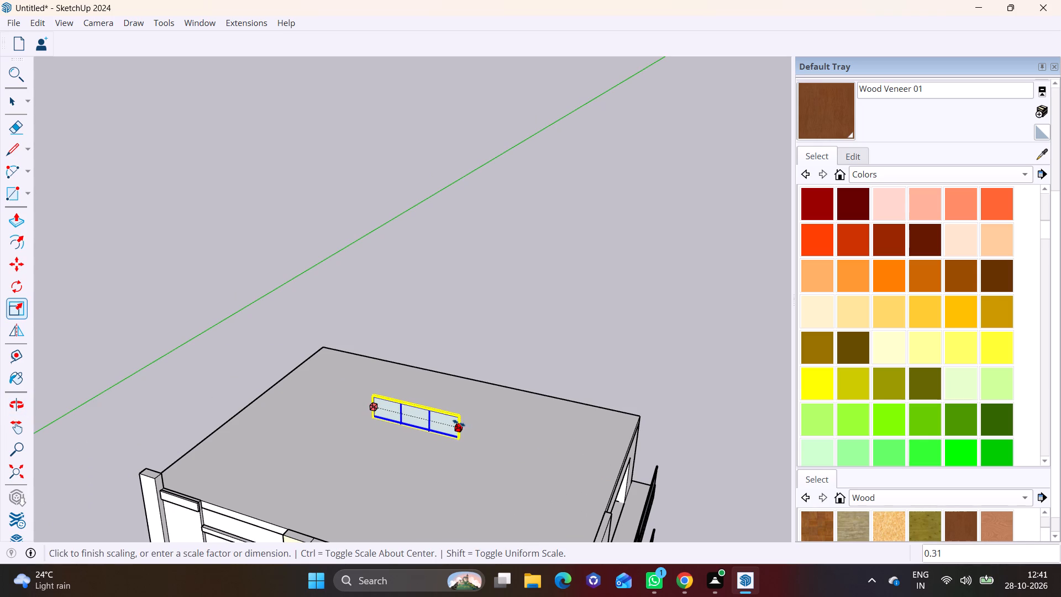
left_click(459, 423)
Move the shortened railing onto the top terrace's front edge, its end meeting the side railing at the outer corner.
middle_click_drag(500, 455, 502, 303)
scroll(505, 369, "up", 2)
middle_click_drag(500, 370, 428, 244, "shift")
left_click(13, 261)
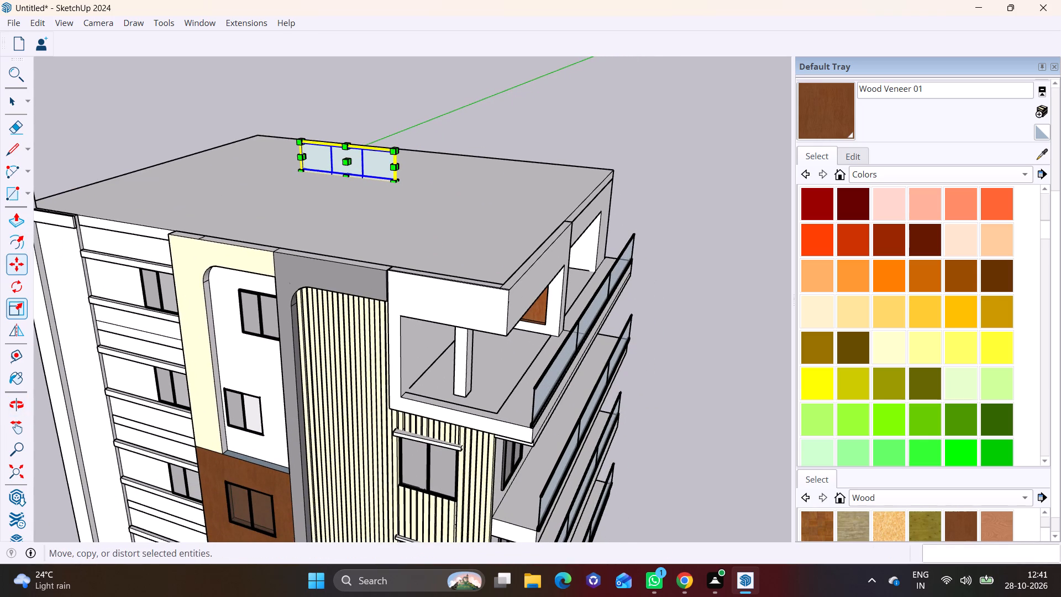
left_click(393, 151)
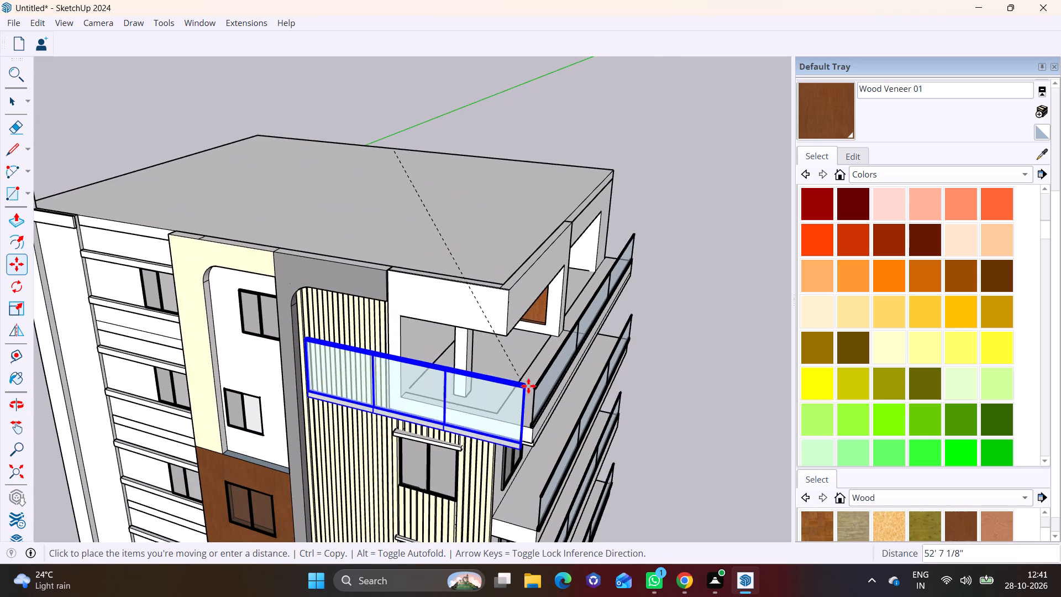
middle_click_drag(530, 383, 584, 236)
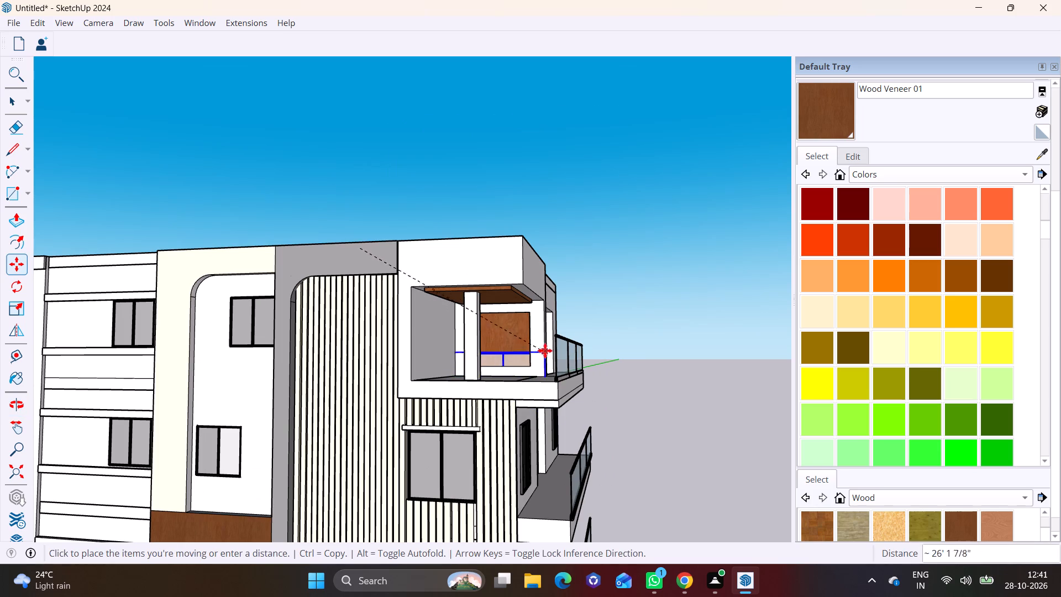
left_click(546, 347)
middle_click_drag(544, 355, 416, 436)
left_click(569, 341)
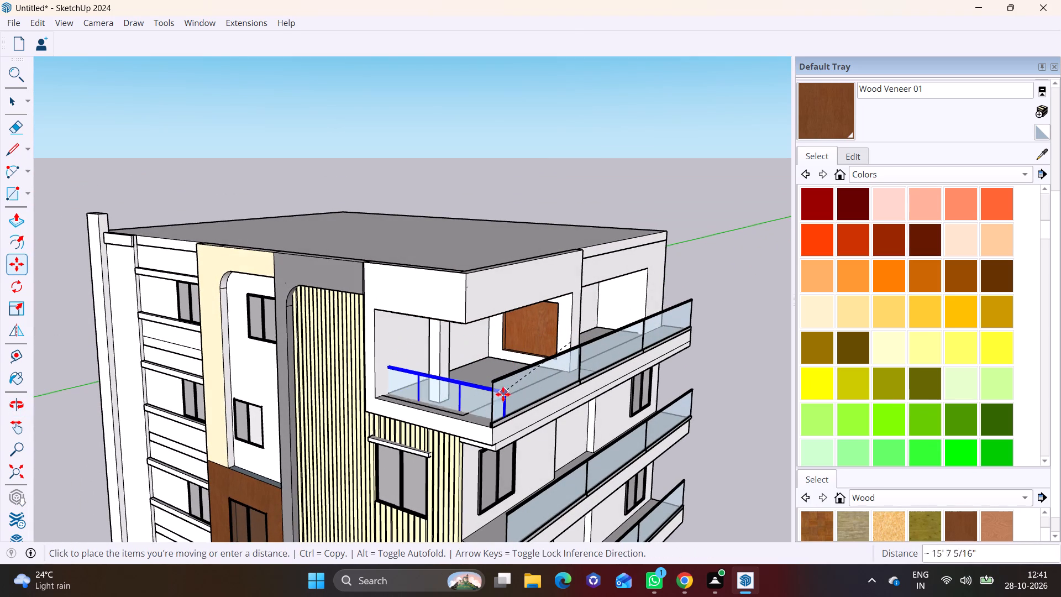
left_click(490, 387)
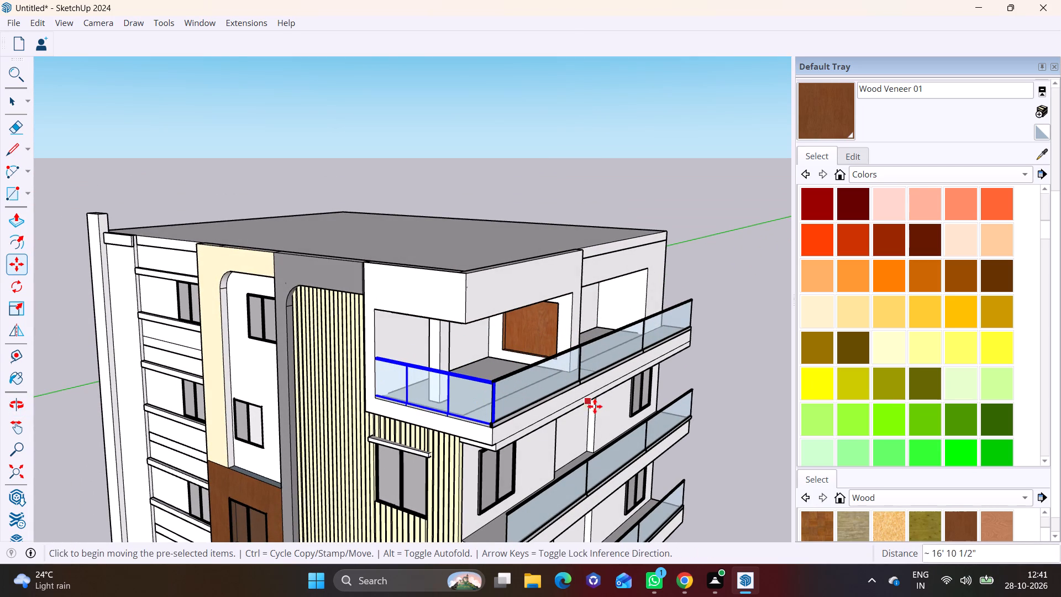
key("space")
left_click(736, 379)
Copy the terrace's front railing down about 10' 3" to the next ledge, aligning its end with that side railing's corner.
scroll(653, 411, "down", 3)
middle_click_drag(644, 417, 624, 384)
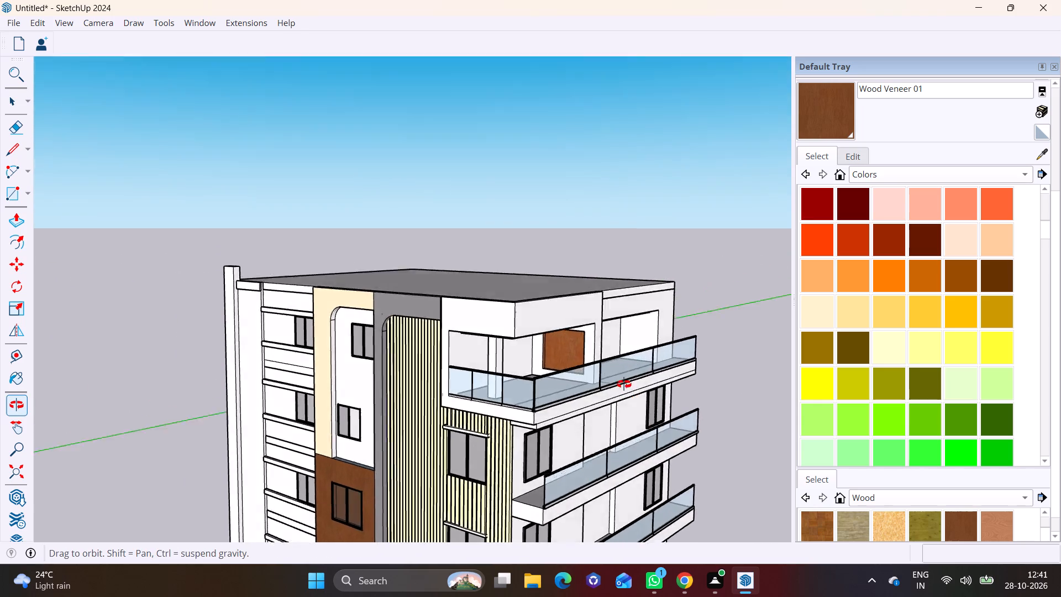
middle_click_drag(624, 384, 594, 260)
scroll(566, 320, "up", 2)
middle_click_drag(563, 320, 638, 368)
left_click(515, 253)
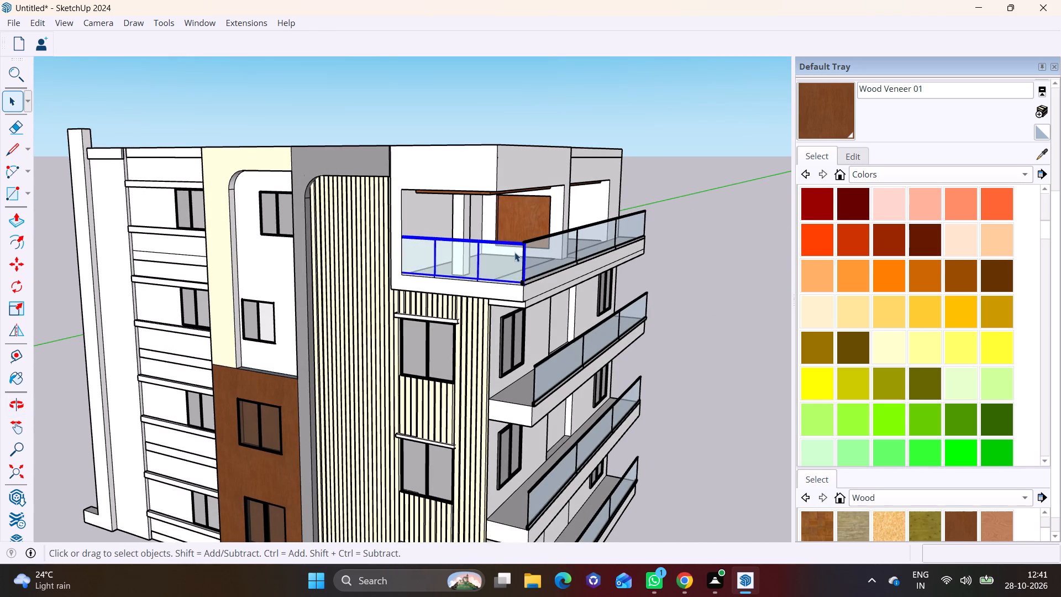
scroll(514, 252, "up", 7)
key("m")
left_click(532, 233)
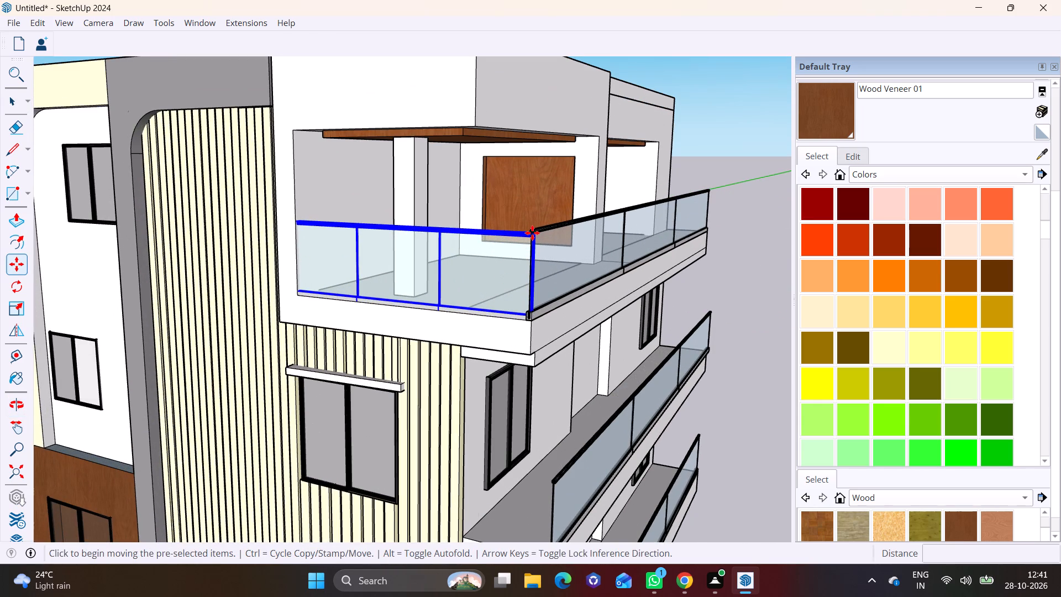
middle_click_drag(556, 419, 575, 316, "shift")
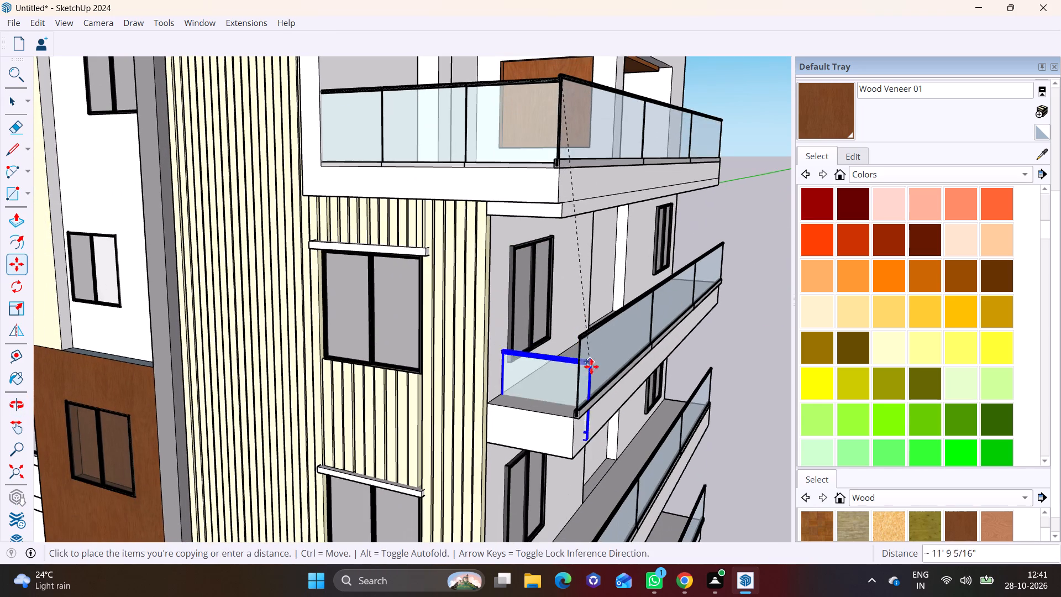
left_click(577, 341)
scroll(538, 383, "up", 4)
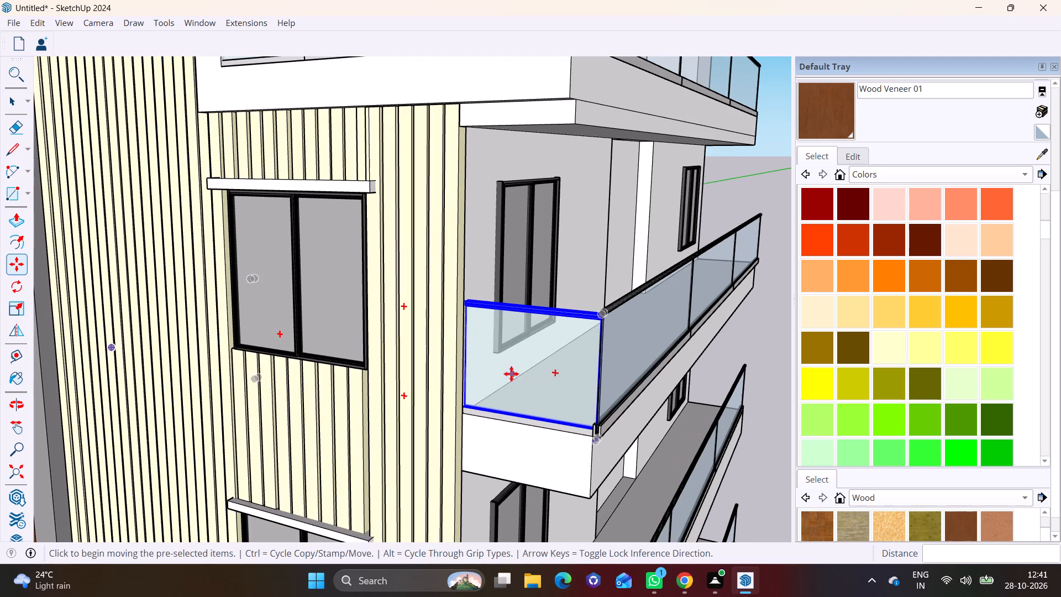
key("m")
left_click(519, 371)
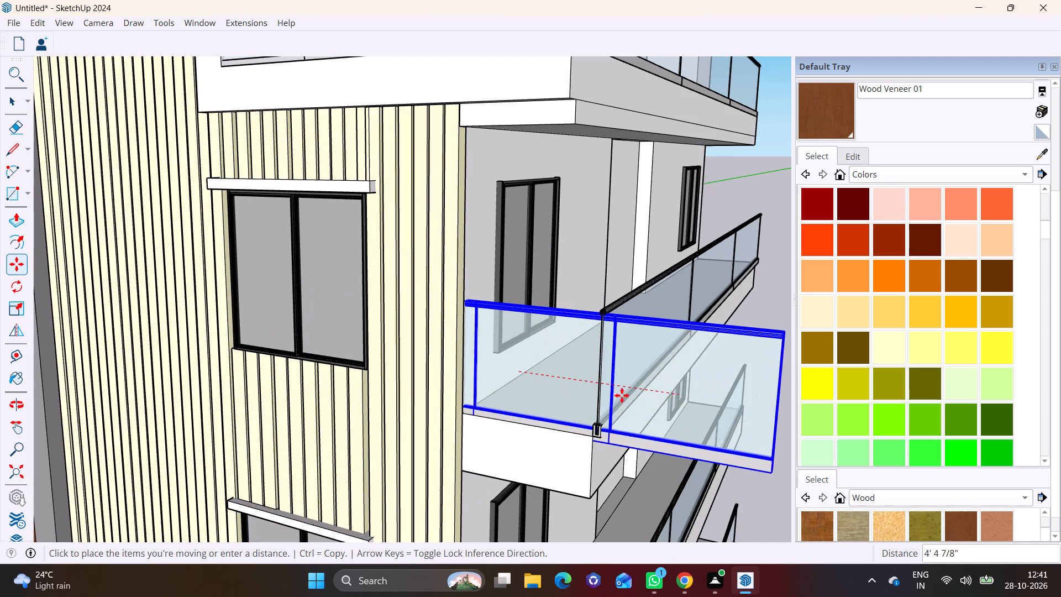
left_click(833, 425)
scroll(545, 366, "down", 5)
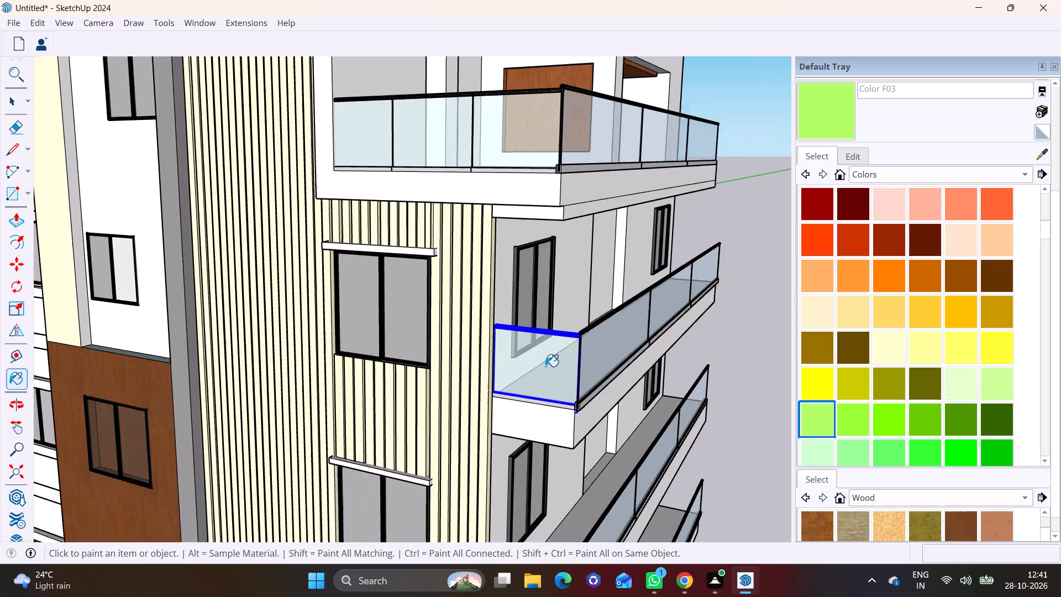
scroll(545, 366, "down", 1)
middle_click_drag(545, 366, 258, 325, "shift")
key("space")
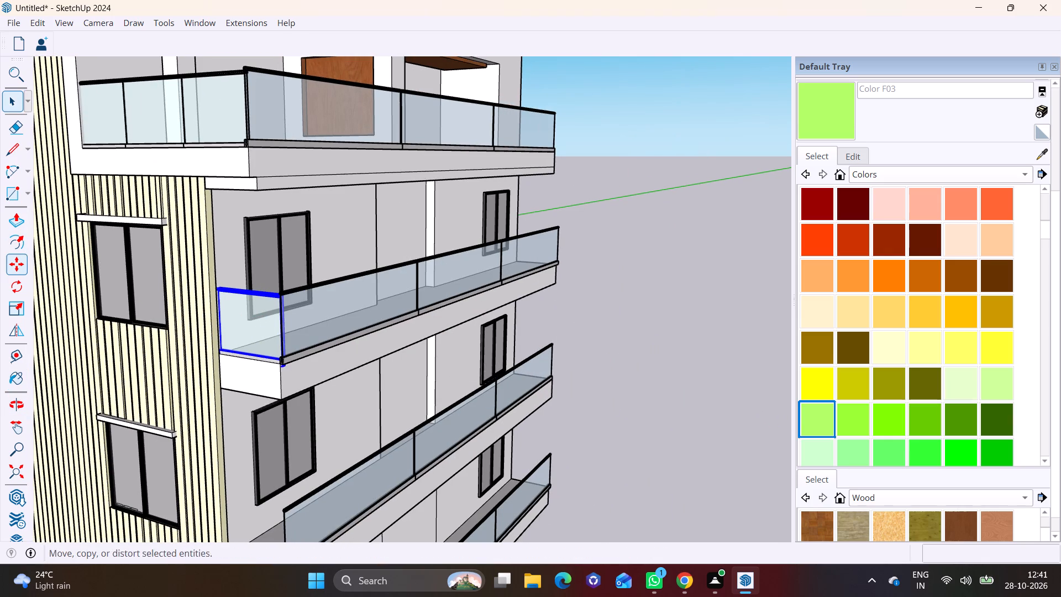
Slide the copied front railing outward along its length so its inner end meets the slatted wall's corner.
left_click(15, 258)
left_click(239, 327)
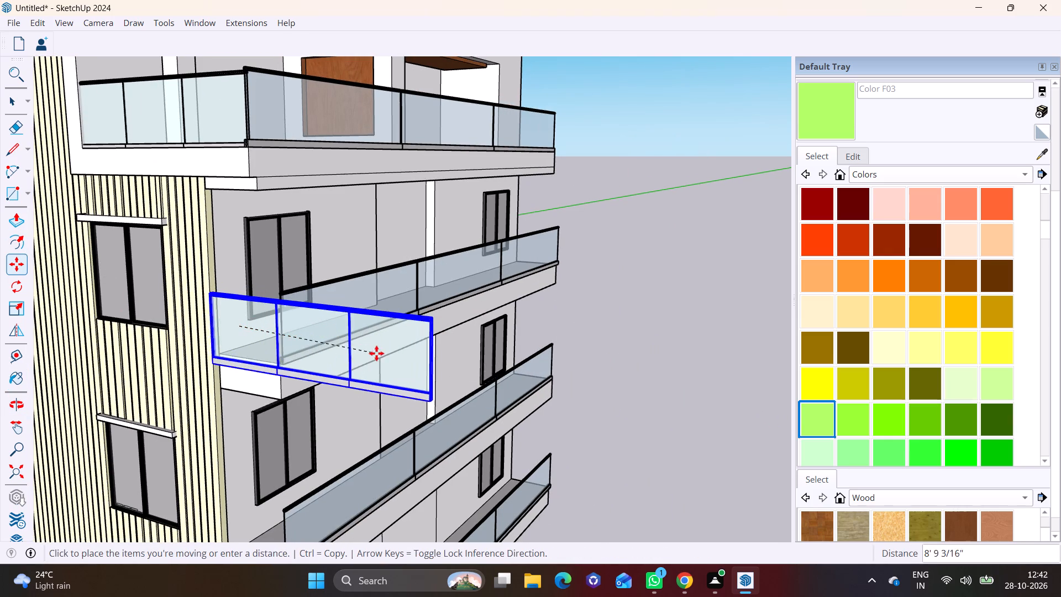
left_click(381, 348)
key("space")
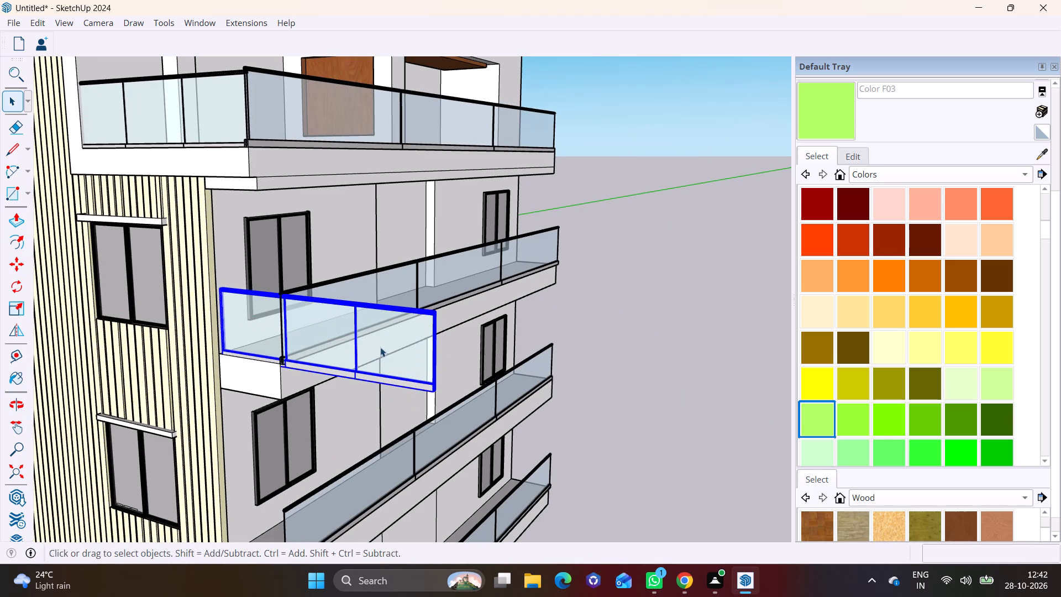
Shrink the copied railing lengthwise so it spans only the short ledge end, stopping at the side railing's corner.
left_click(17, 305)
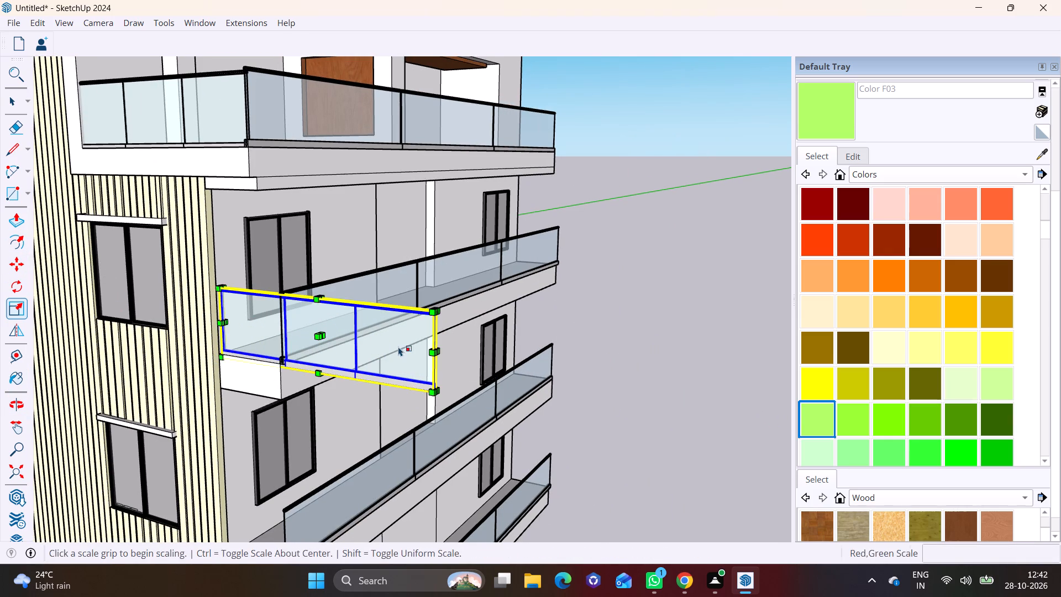
middle_click_drag(398, 347, 316, 355)
scroll(321, 359, "up", 7)
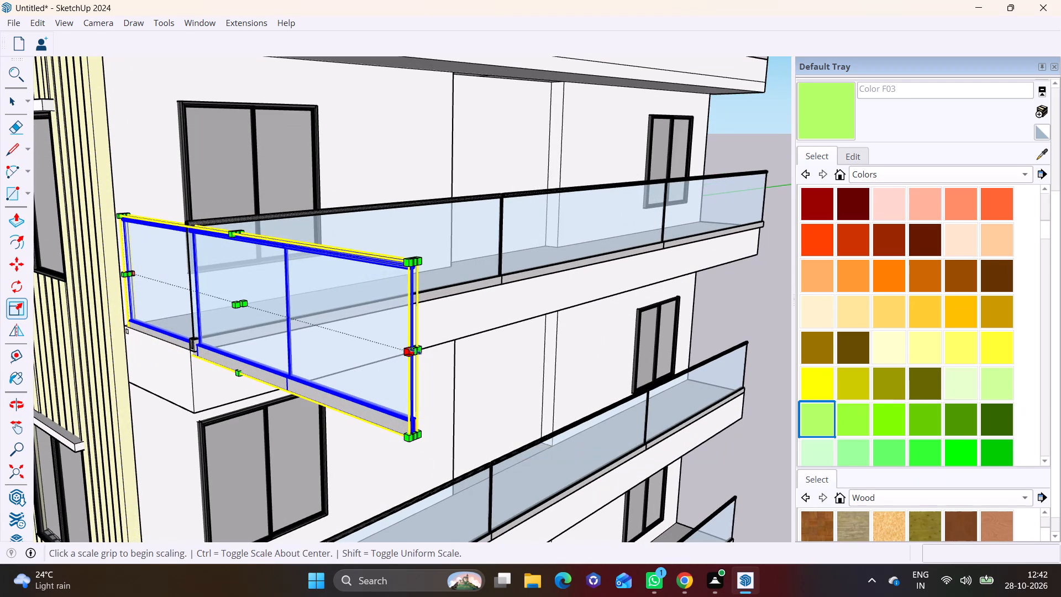
left_click(416, 350)
left_click(186, 314)
Copy the short end railing down about 10' 11" to the second ledge from the bottom, meeting its side railing's corner.
scroll(187, 320, "down", 4)
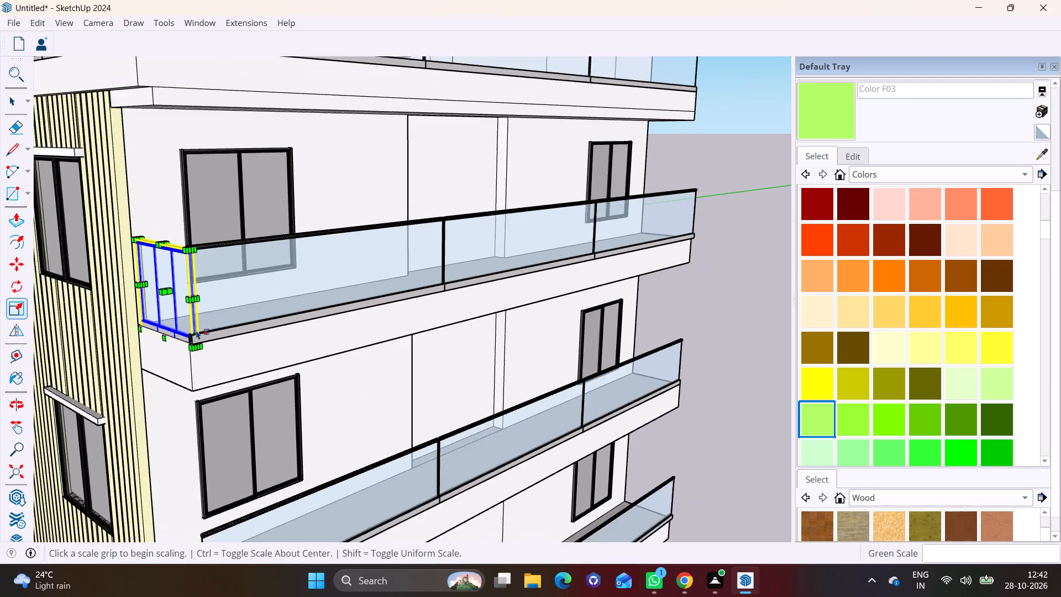
scroll(196, 330, "down", 3)
middle_click_drag(227, 354, 487, 222)
key("m")
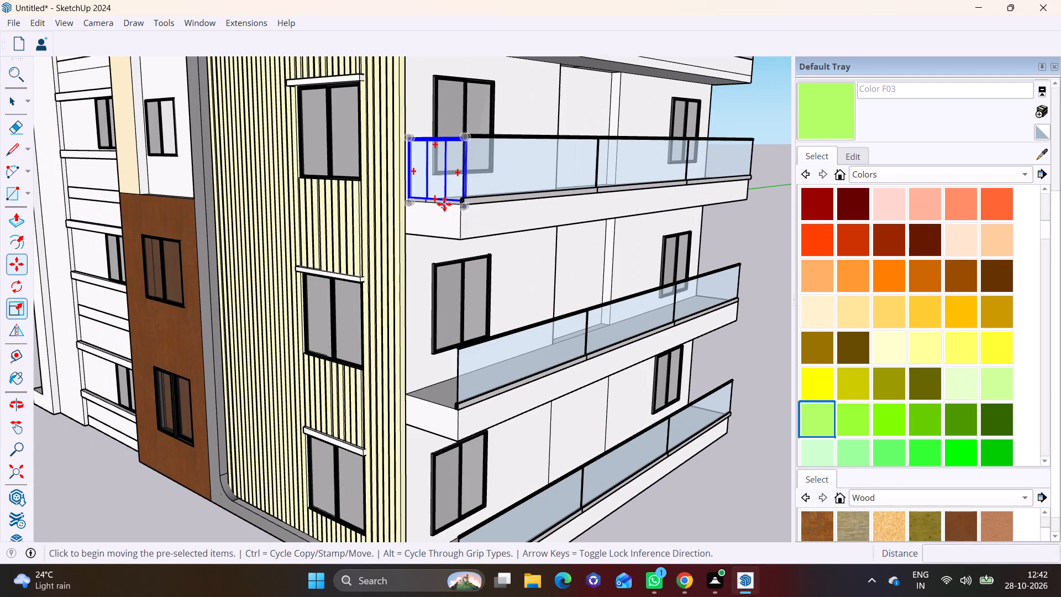
left_click(464, 142)
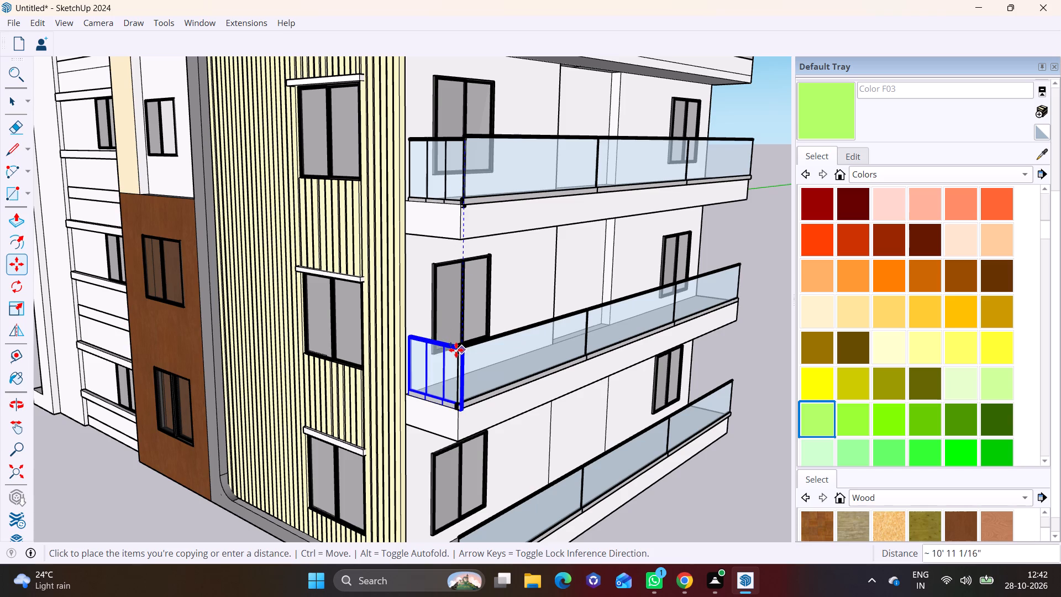
left_click(456, 350)
Copy the short end railing down about 10' 10" to the bottom ledge, meeting its side railing's corner.
middle_click_drag(462, 382, 508, 276, "shift")
left_click(509, 243)
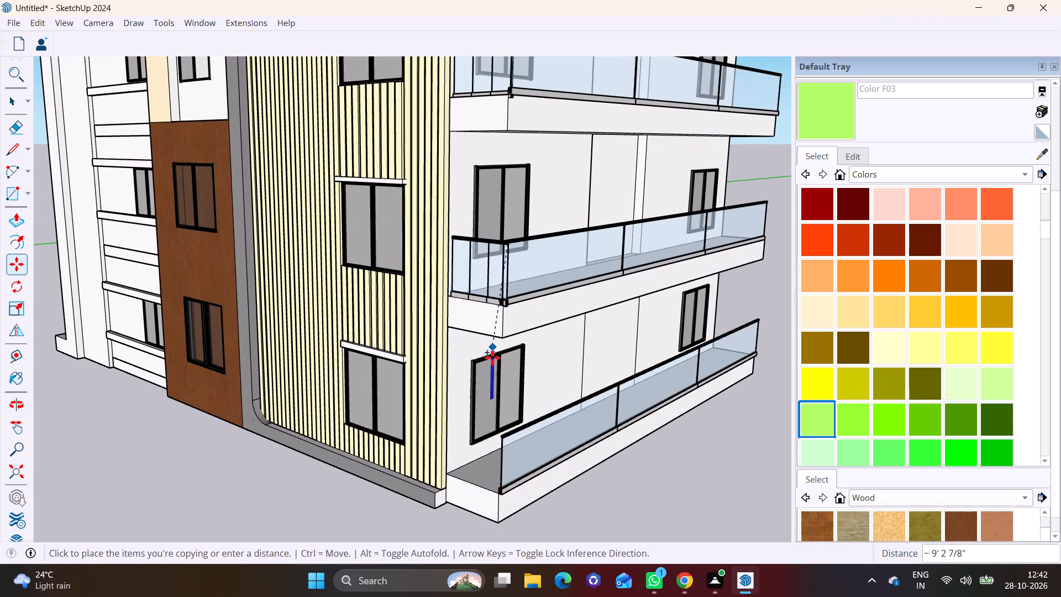
middle_click_drag(494, 395, 550, 273, "shift")
left_click(561, 303)
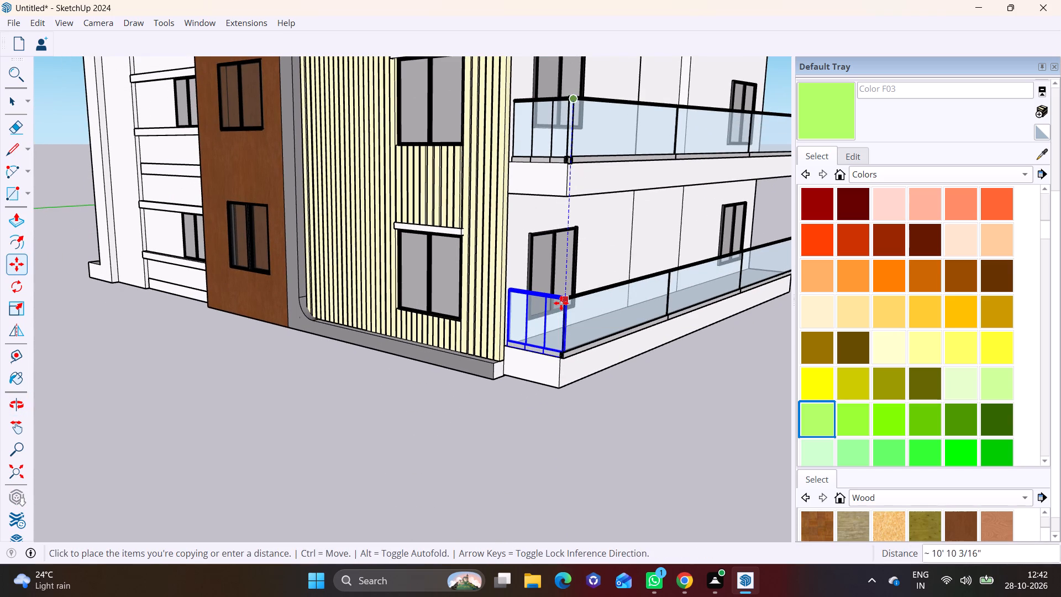
key("space")
left_click(599, 416)
Examine the front and side railings and the whole building from several angles.
scroll(568, 383, "down", 7)
middle_click_drag(539, 376, 391, 435, "shift")
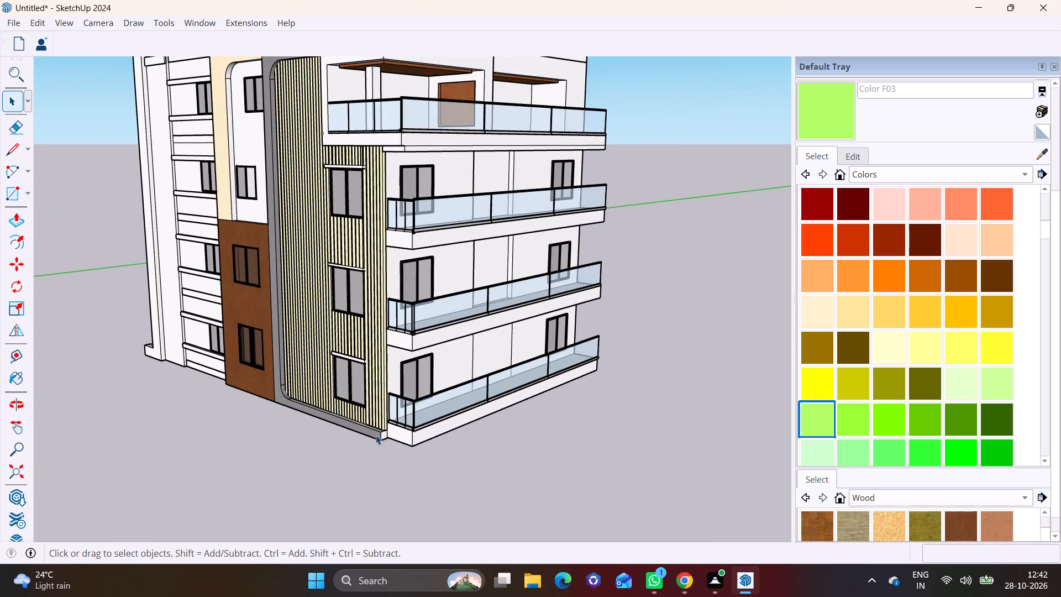
middle_click_drag(350, 436, 384, 346)
scroll(401, 359, "down", 6)
middle_click_drag(411, 384, 521, 457, "shift")
middle_click_drag(523, 461, 523, 469)
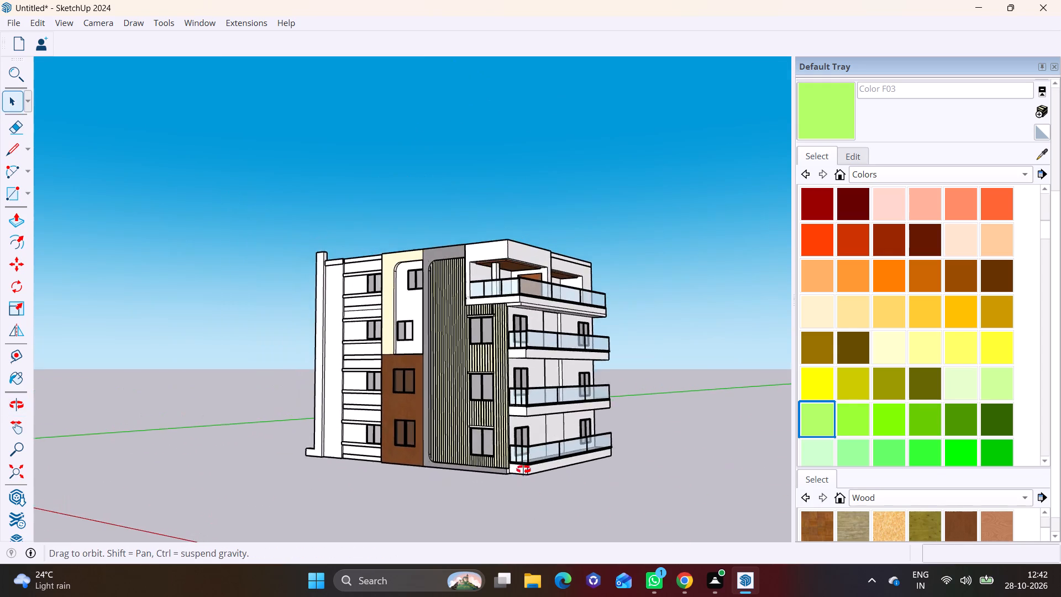
middle_click_drag(523, 469, 598, 522)
scroll(538, 458, "up", 6)
middle_click_drag(537, 456, 603, 433)
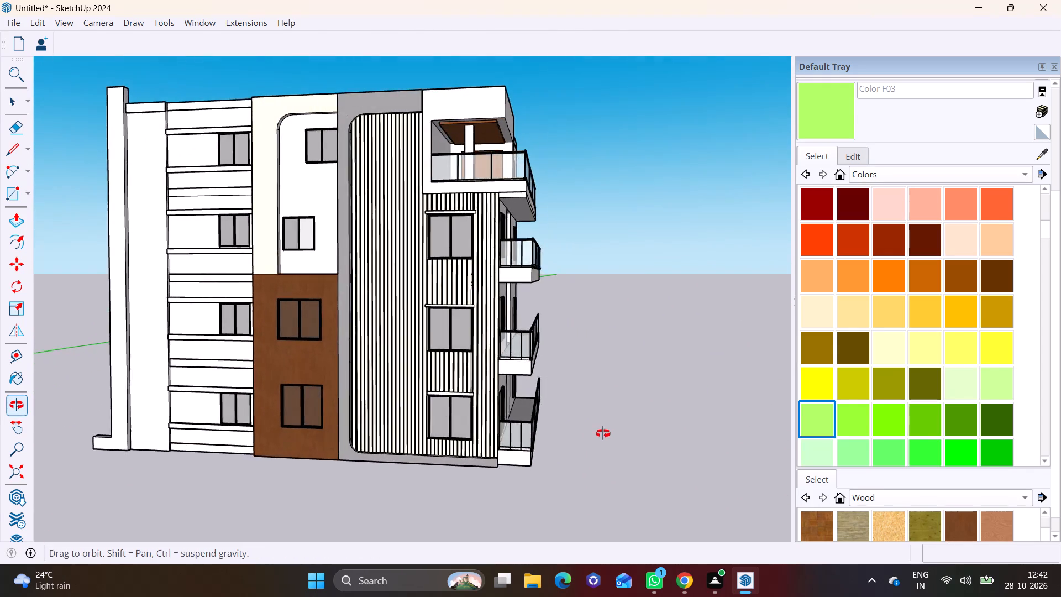
middle_click_drag(603, 433, 495, 452)
scroll(476, 443, "down", 3)
middle_click_drag(476, 443, 475, 443, "shift")
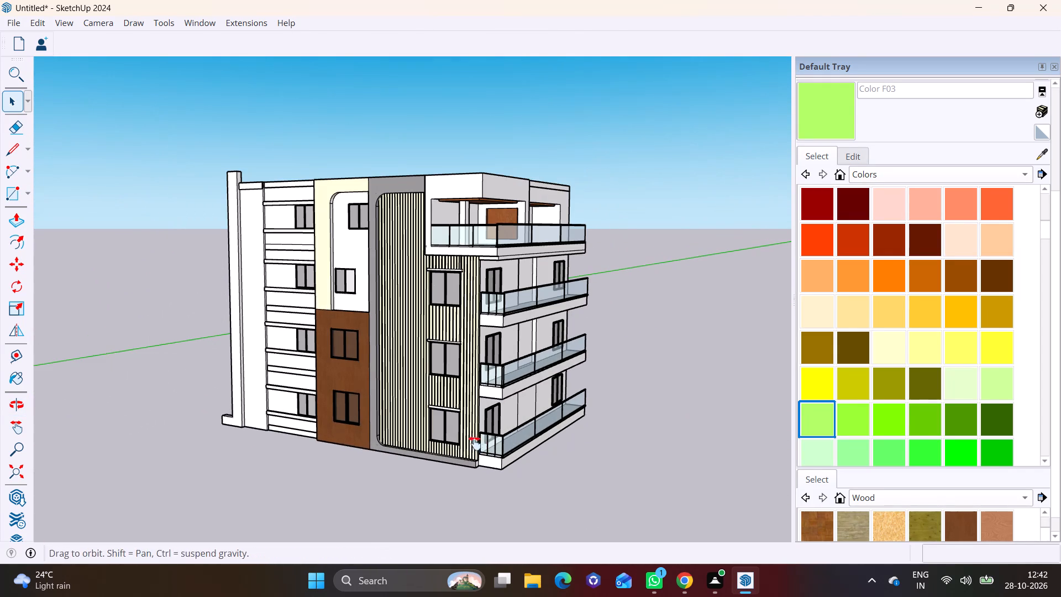
middle_click_drag(475, 443, 444, 462, "shift")
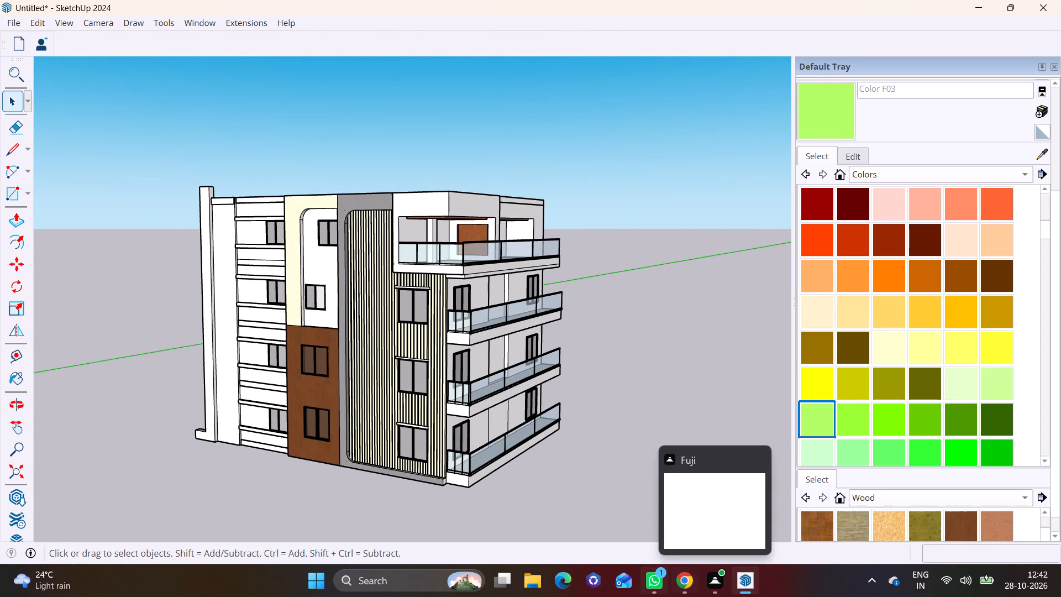
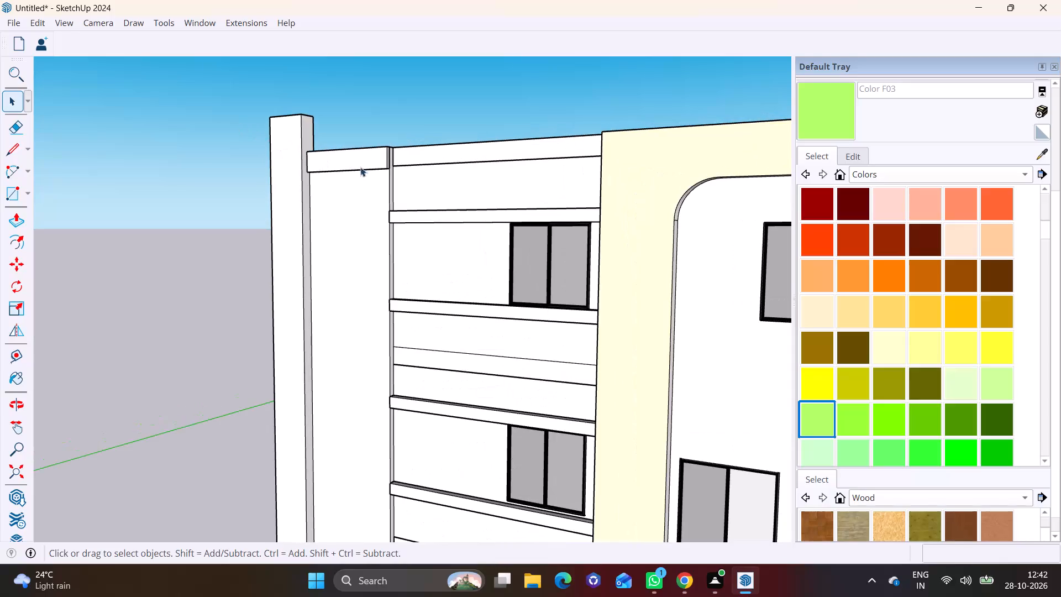
Copy the top horizontal slat beside the corner column downward about 1' 3 11/16" and array it as 40 copies (*40).
middle_click_drag(411, 181, 262, 224)
scroll(319, 165, "up", 6)
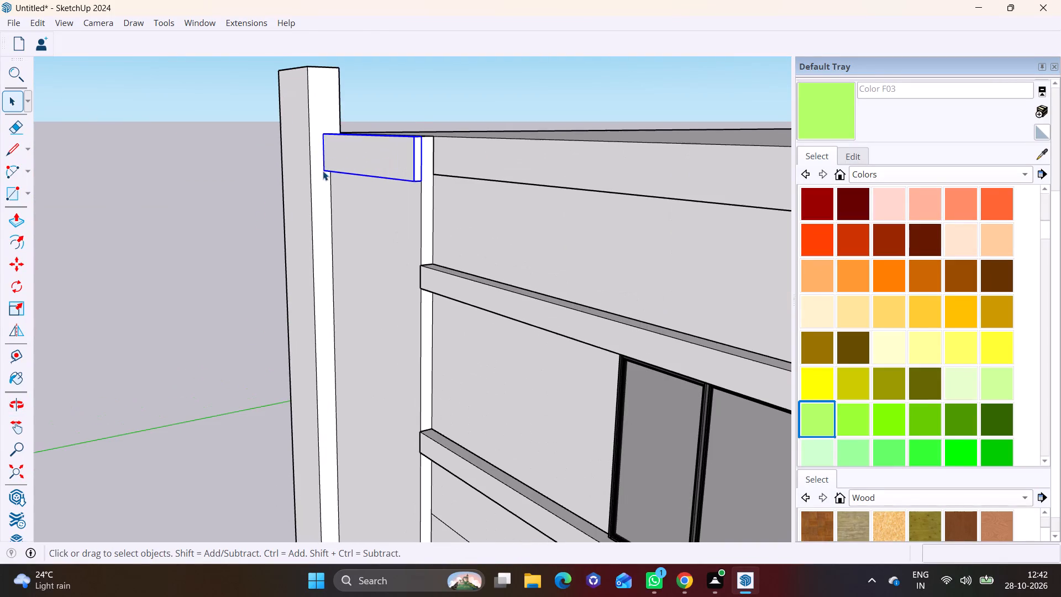
key("m")
left_click(426, 134)
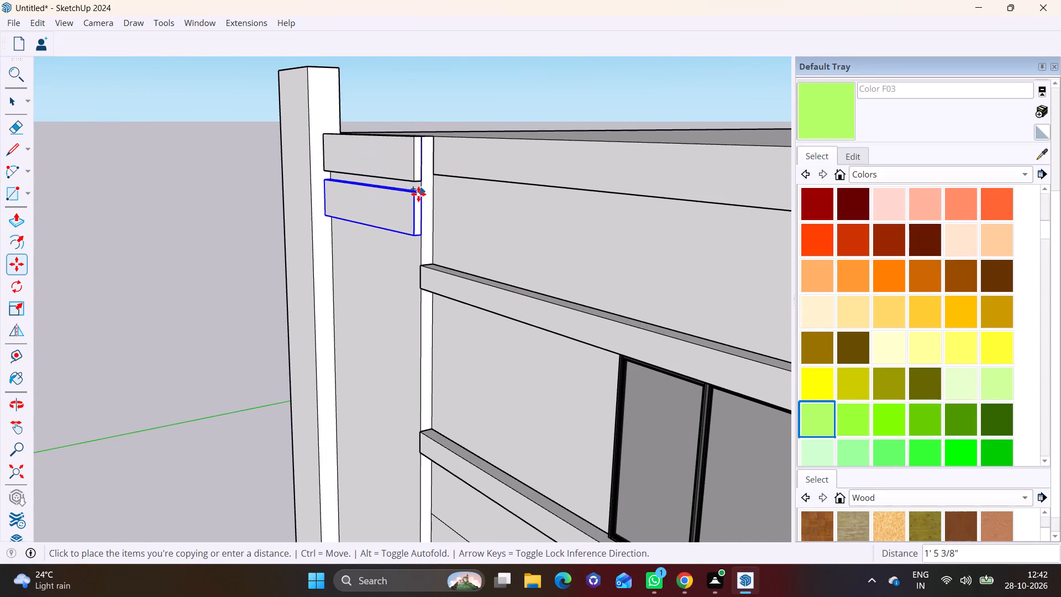
scroll(421, 192, "up", 4)
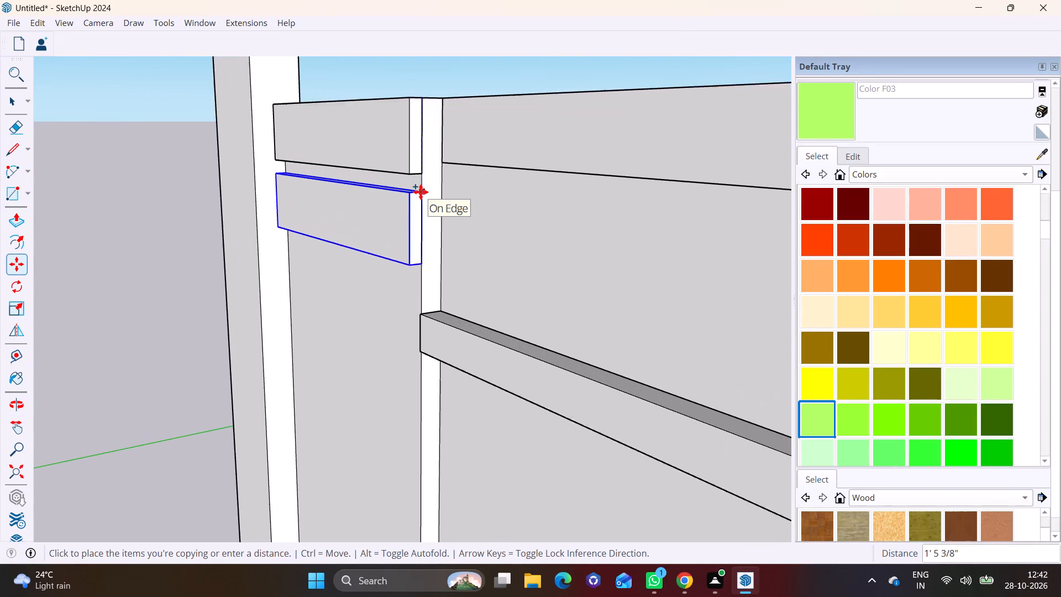
scroll(421, 192, "up", 2)
left_click(422, 182)
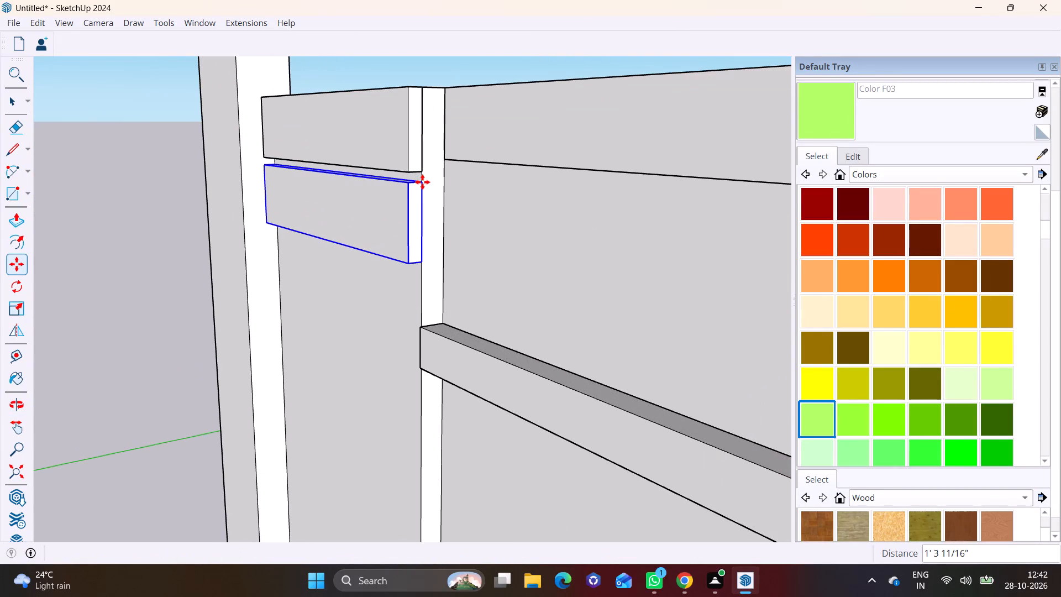
type("*40")
key("Return")
scroll(423, 182, "down", 4)
key("space")
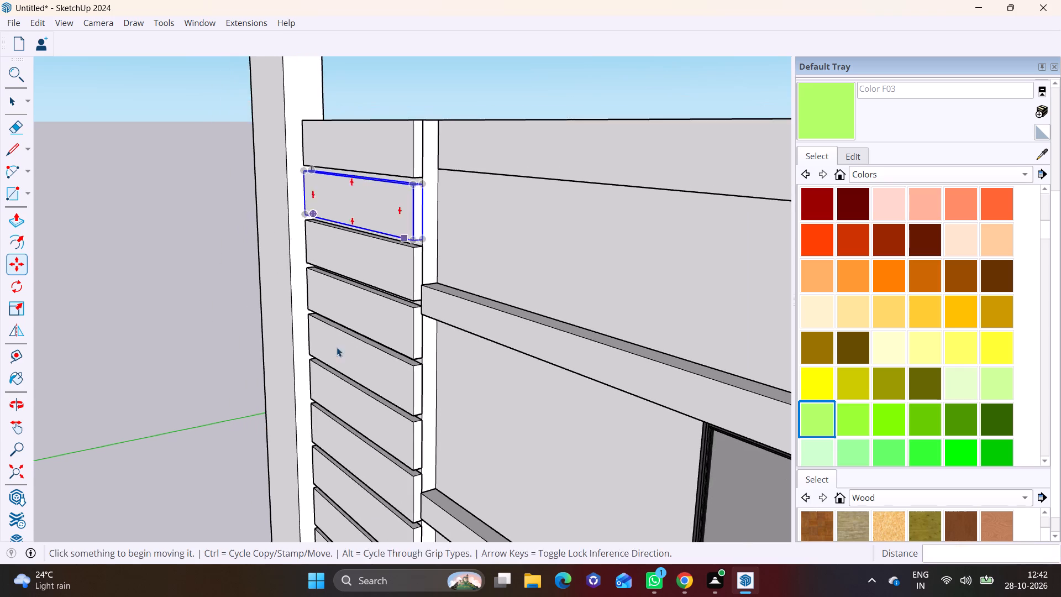
Delete the surplus slat copies at the bottom of the array that extend below the building's base.
scroll(329, 354, "down", 10)
middle_click_drag(356, 428, 352, 71, "shift")
middle_click_drag(362, 379, 413, 149, "shift")
scroll(382, 373, "up", 3)
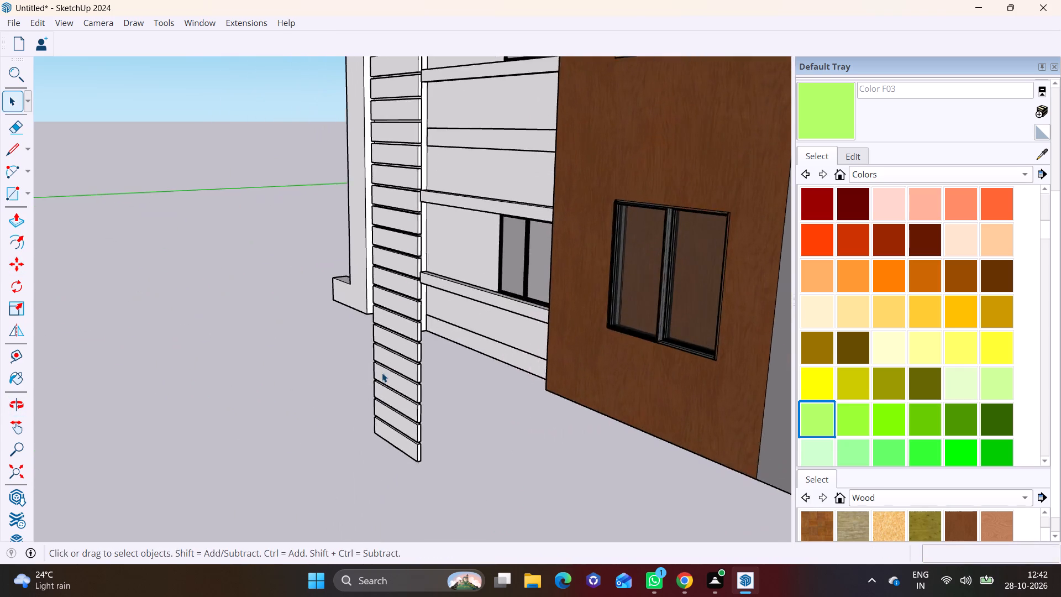
scroll(382, 373, "up", 3)
middle_click_drag(391, 383, 447, 331)
left_click_drag(286, 331, 491, 499)
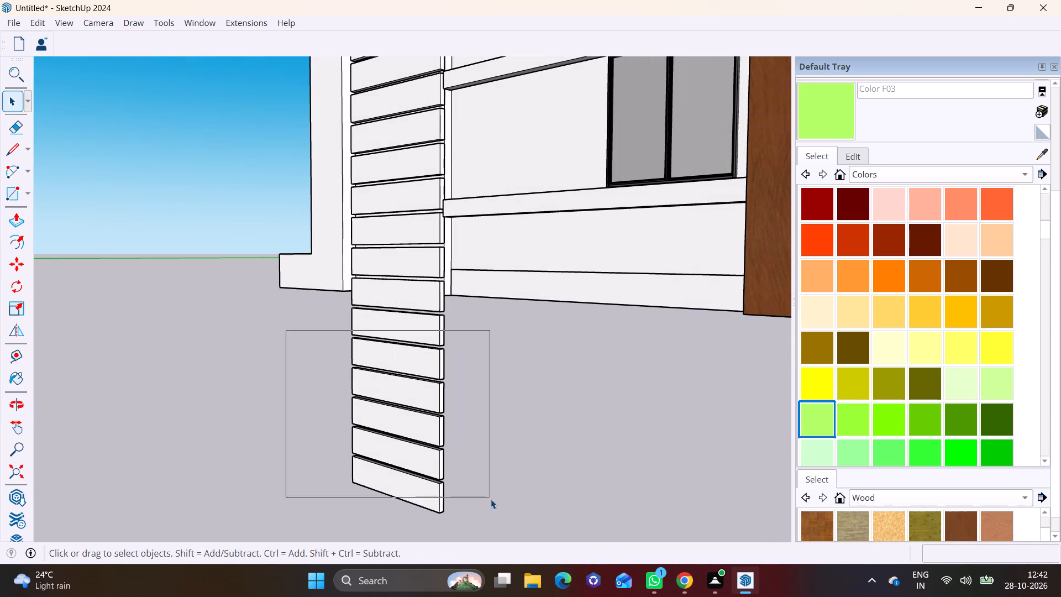
left_click_drag(491, 499, 499, 525)
key("Delete")
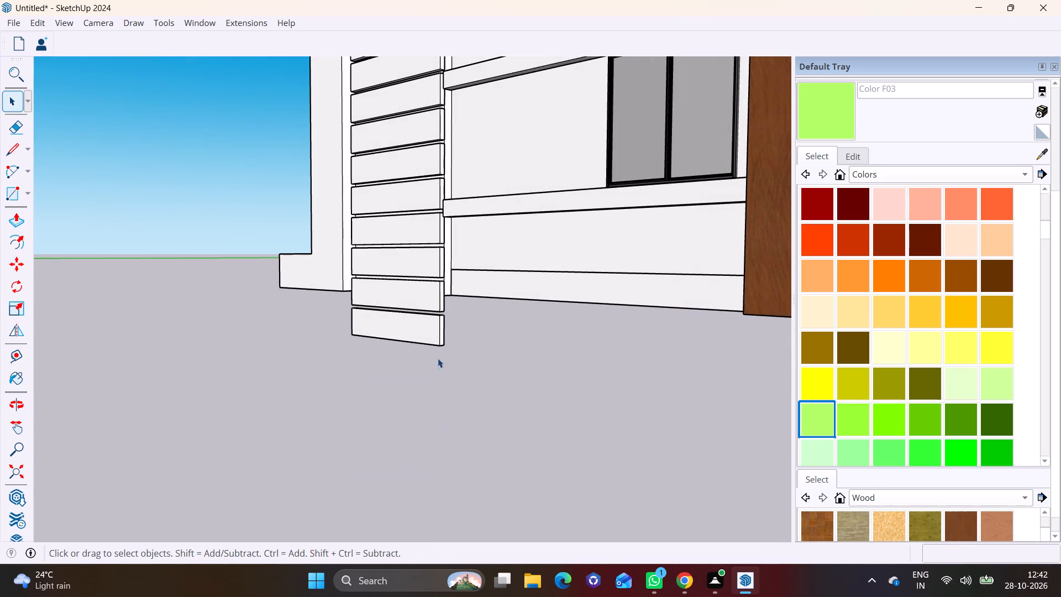
left_click(416, 326)
key("Delete")
left_click(427, 289)
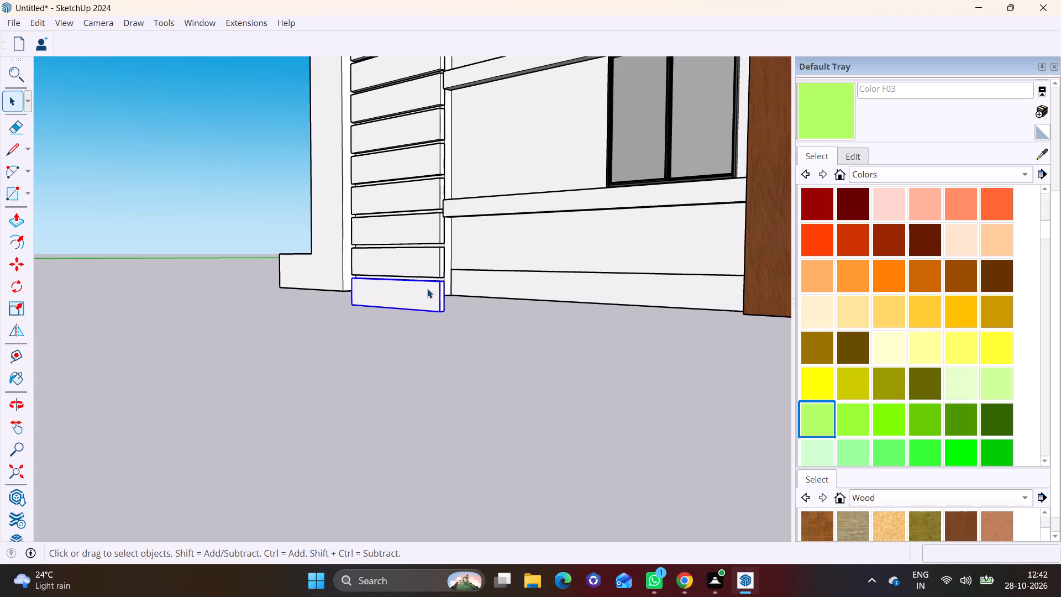
key("Delete")
left_click(440, 352)
scroll(441, 361, "down", 19)
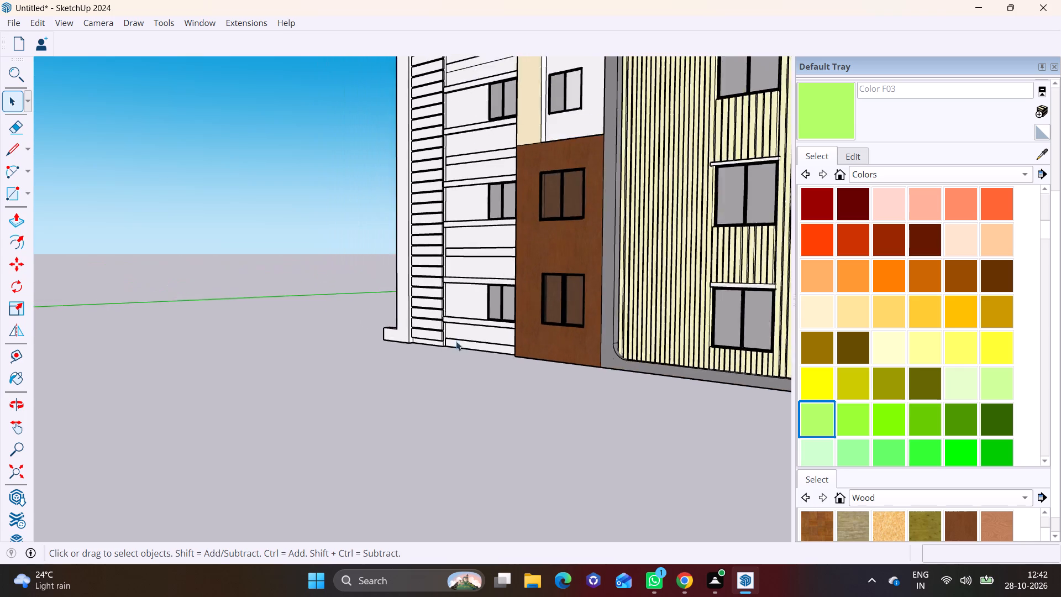
middle_click_drag(456, 341, 434, 467, "shift")
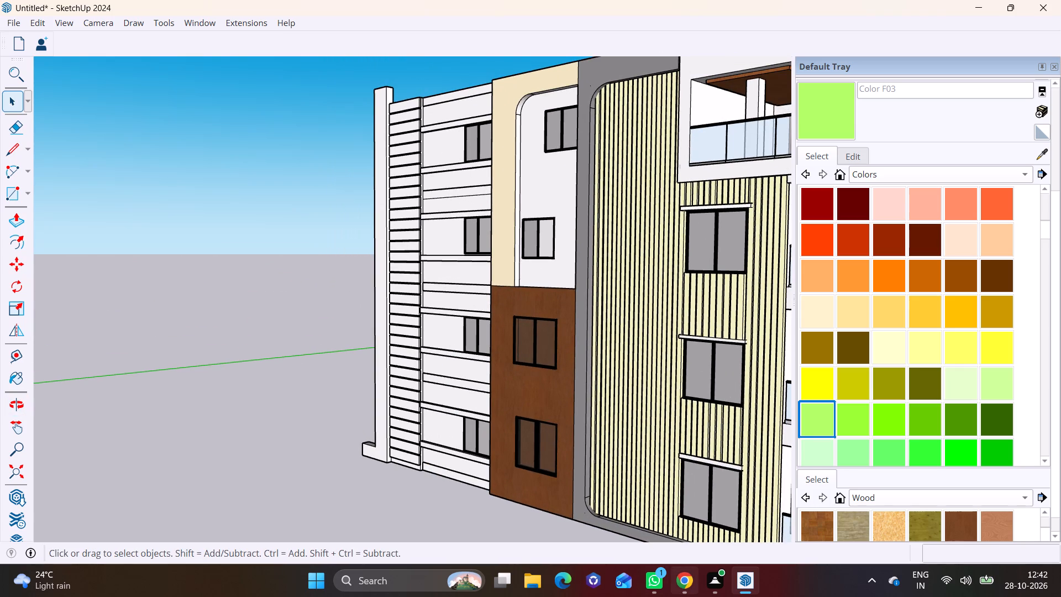
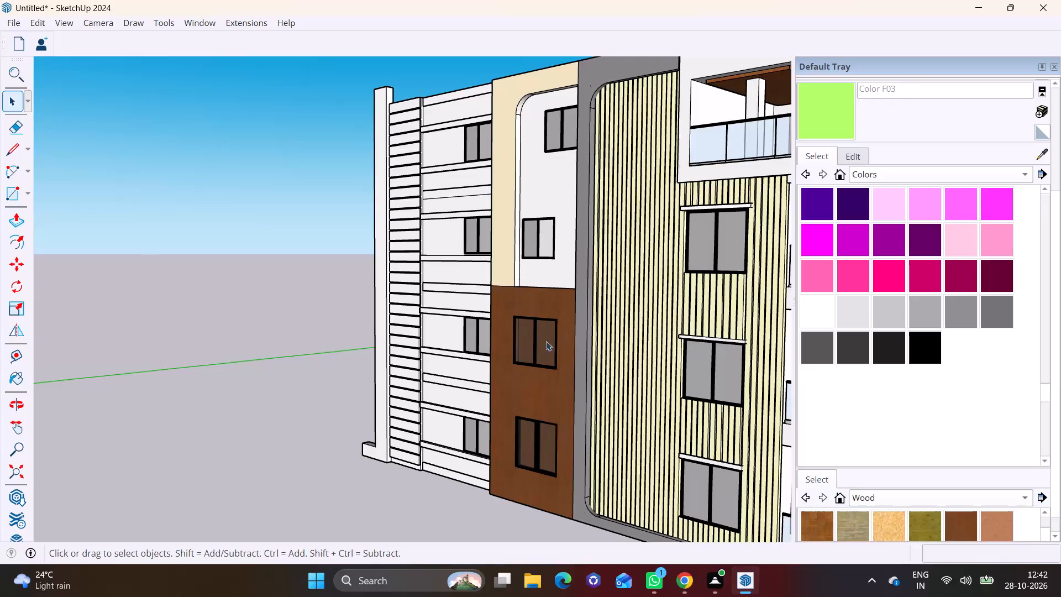
Paint the uppermost horizontal slats beside the corner column with Color M05, from the top down to the second window row.
scroll(456, 117, "up", 6)
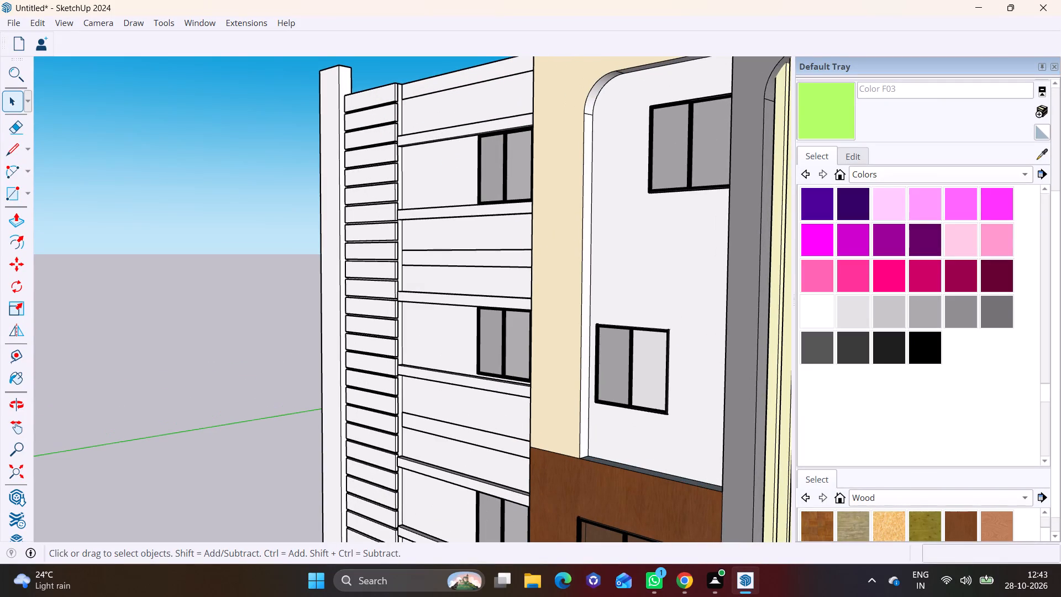
left_click(992, 310)
left_click(377, 97)
left_click(381, 112)
left_click(387, 130)
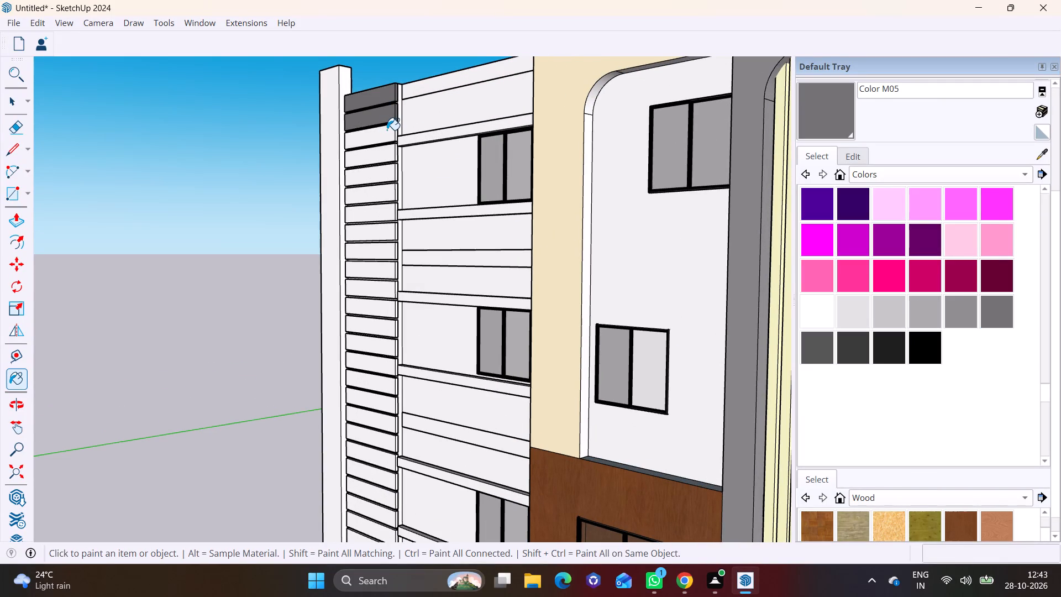
left_click(383, 154)
left_click(383, 175)
left_click(383, 191)
left_click(383, 210)
left_click_drag(380, 227, 377, 234)
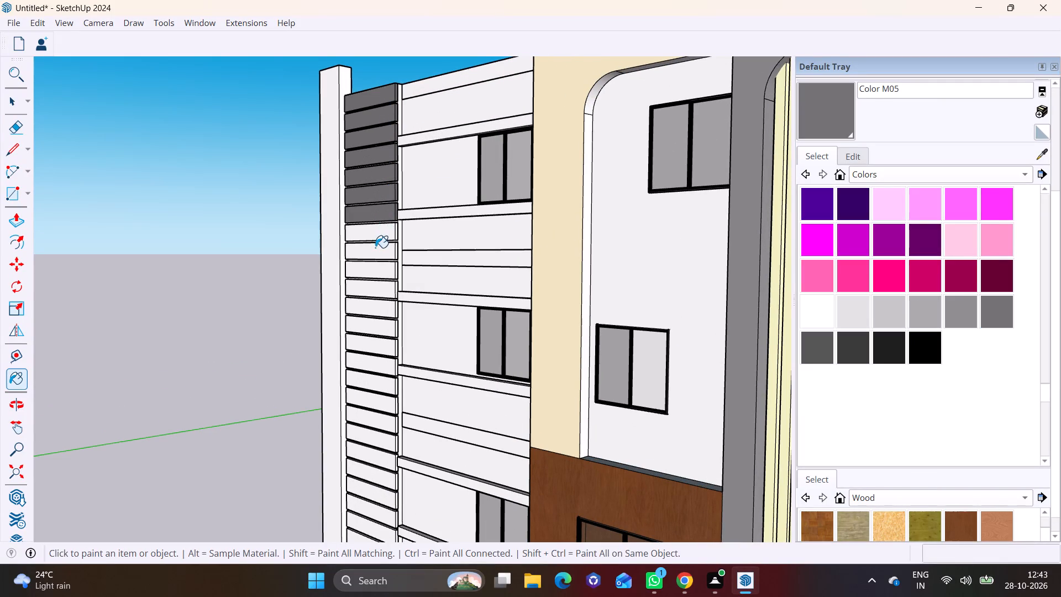
left_click(375, 248)
left_click(373, 278)
Paint the following slats in Color M05, down past the second window row from the top.
middle_click_drag(376, 327, 389, 243)
left_click(400, 212)
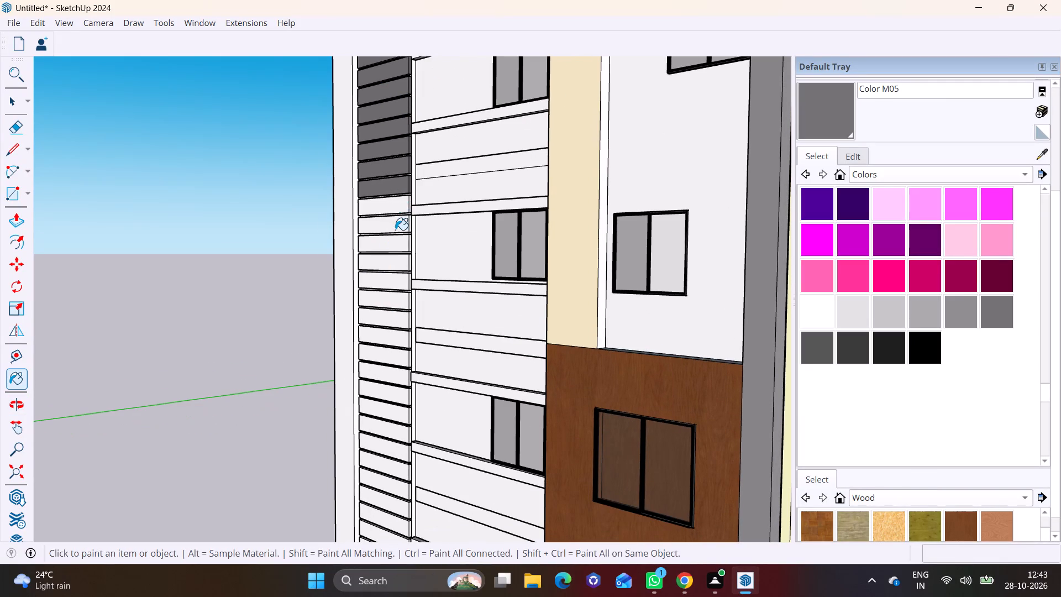
left_click(395, 230)
left_click(391, 249)
scroll(397, 260, "up", 5)
left_click(397, 263)
left_click(401, 291)
left_click(400, 325)
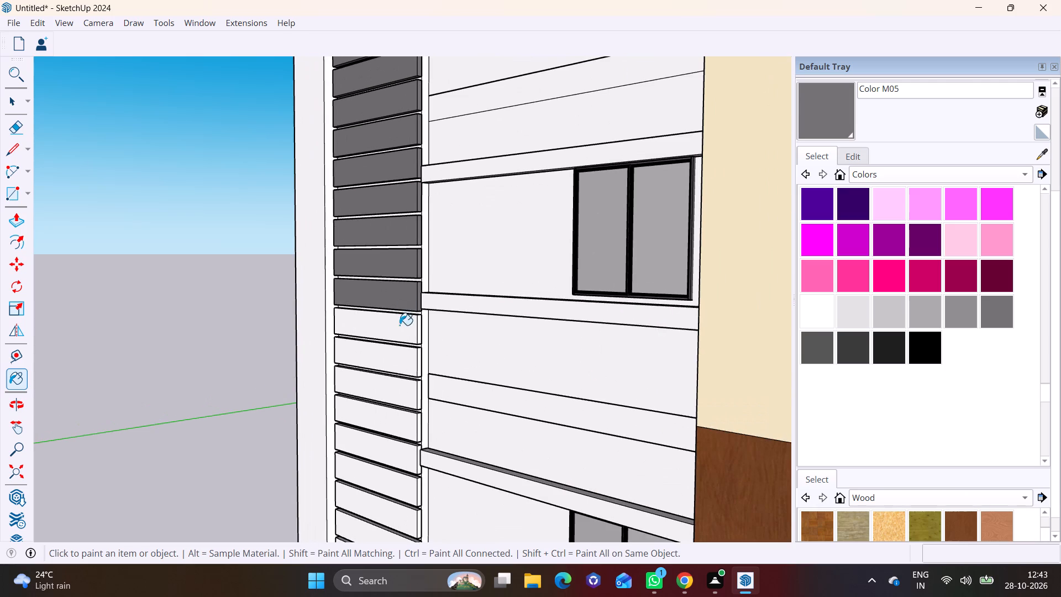
left_click(387, 370)
Continue painting the slats in Color M05 down past the third window row from the top.
middle_click_drag(392, 371, 377, 260, "shift")
left_click(384, 279)
left_click(372, 308)
left_click(370, 342)
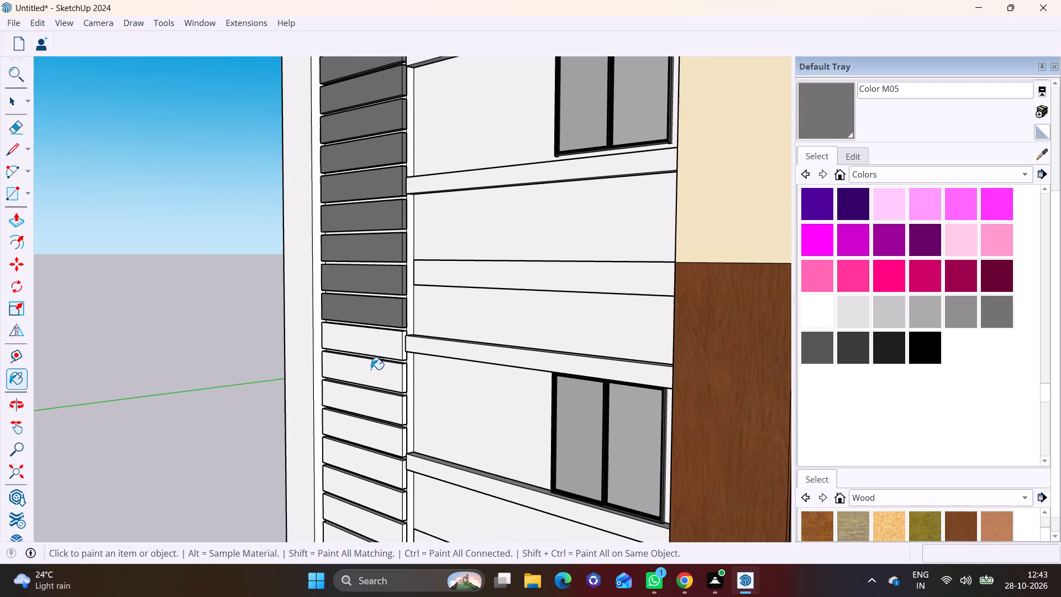
left_click(371, 371)
middle_click_drag(379, 373, 370, 205, "shift")
left_click(374, 235)
left_click(374, 275)
left_click(370, 298)
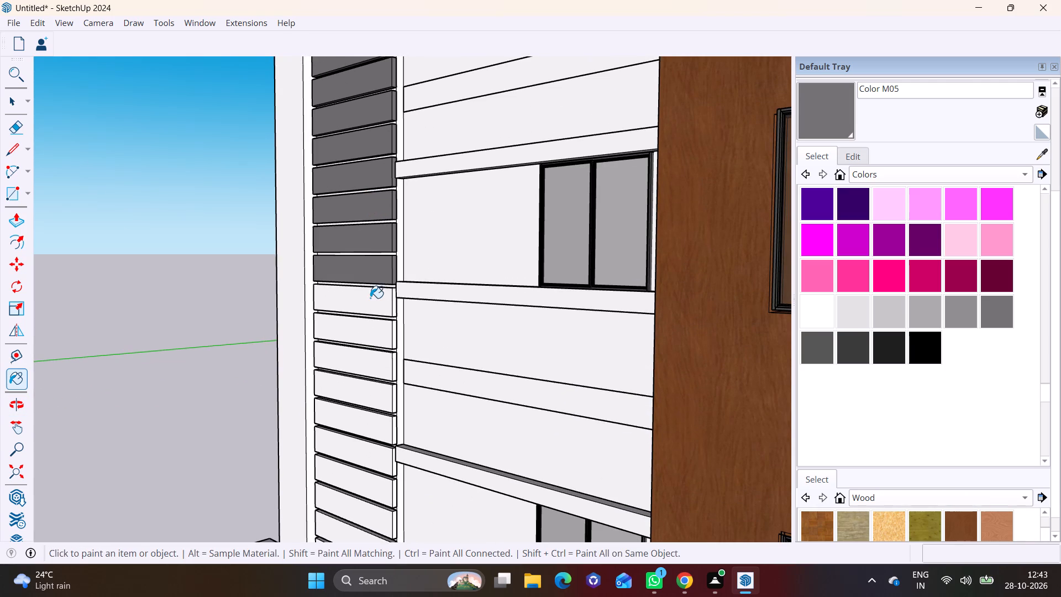
left_click(369, 329)
left_click(369, 357)
Paint the remaining slats alongside the lowest window row in Color M05, ending with the bottom slat at the base.
middle_click_drag(372, 365, 346, 188, "shift")
left_click(354, 219)
left_click(354, 251)
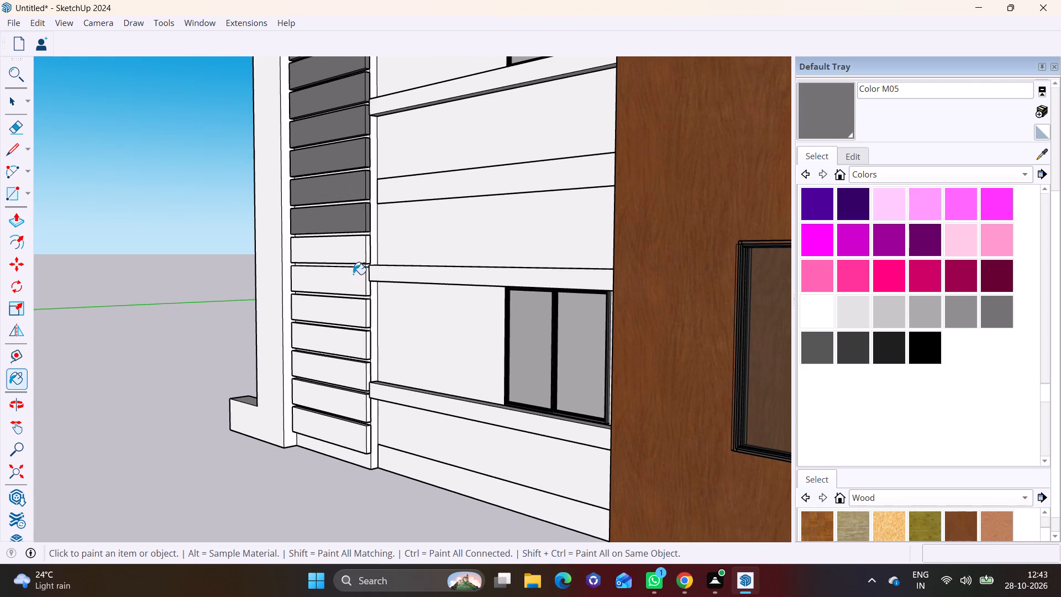
left_click(353, 277)
left_click(351, 307)
left_click(360, 339)
left_click(348, 378)
left_click(346, 401)
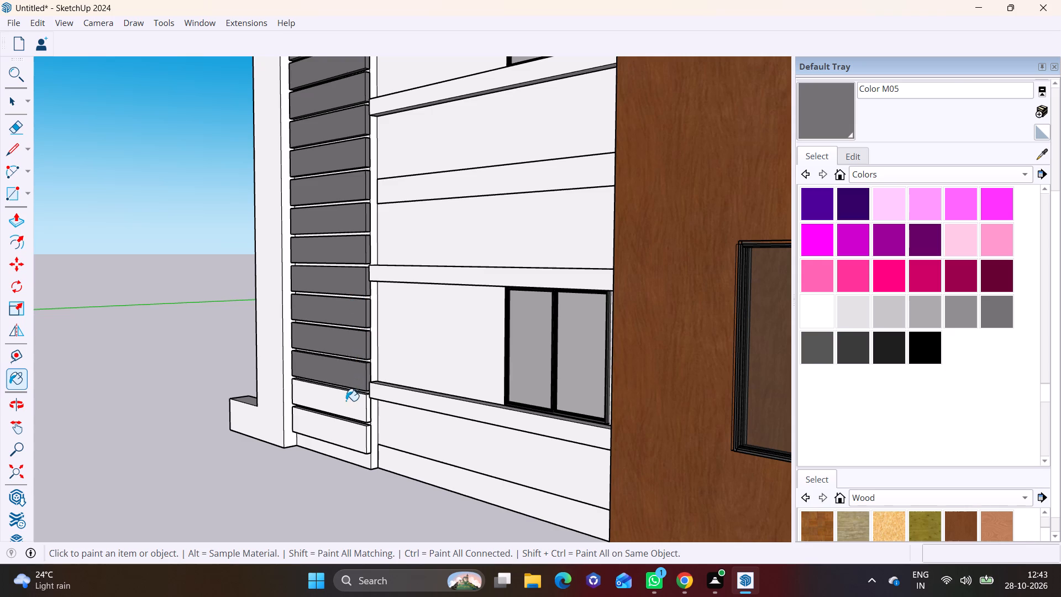
middle_click_drag(348, 399, 381, 283, "shift")
scroll(400, 315, "up", 4)
left_click(392, 327)
Paint the wall face behind the slats and the narrow vertical strip along their edge in Color M05.
left_click(390, 357)
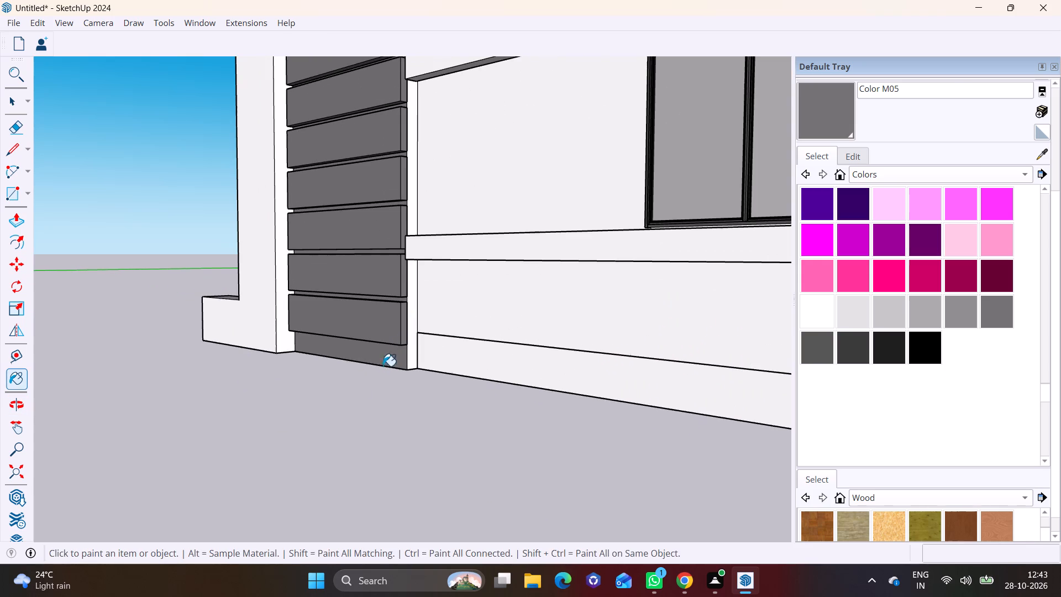
left_click(412, 315)
key("space")
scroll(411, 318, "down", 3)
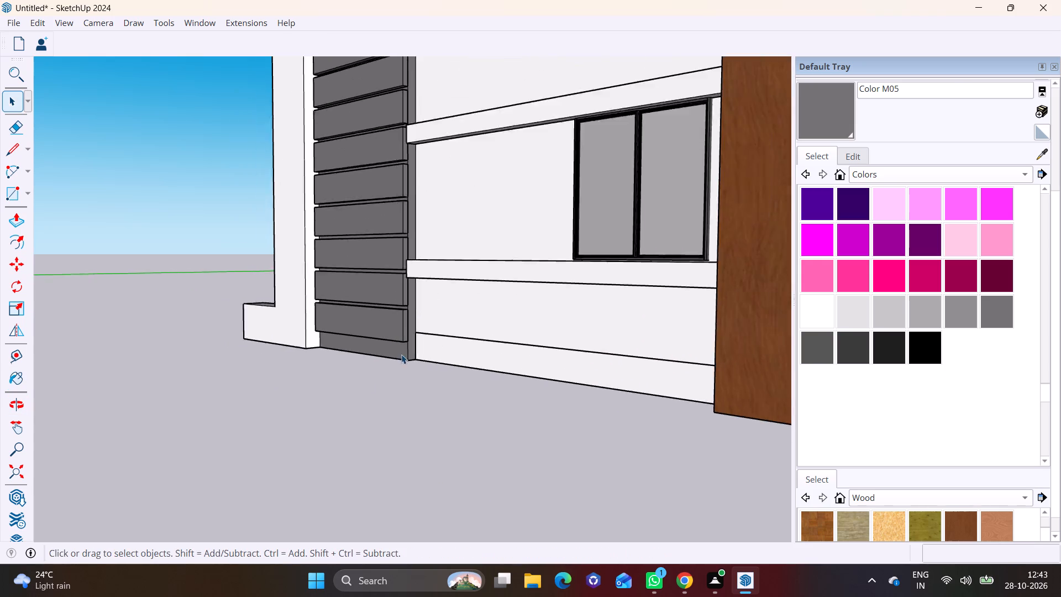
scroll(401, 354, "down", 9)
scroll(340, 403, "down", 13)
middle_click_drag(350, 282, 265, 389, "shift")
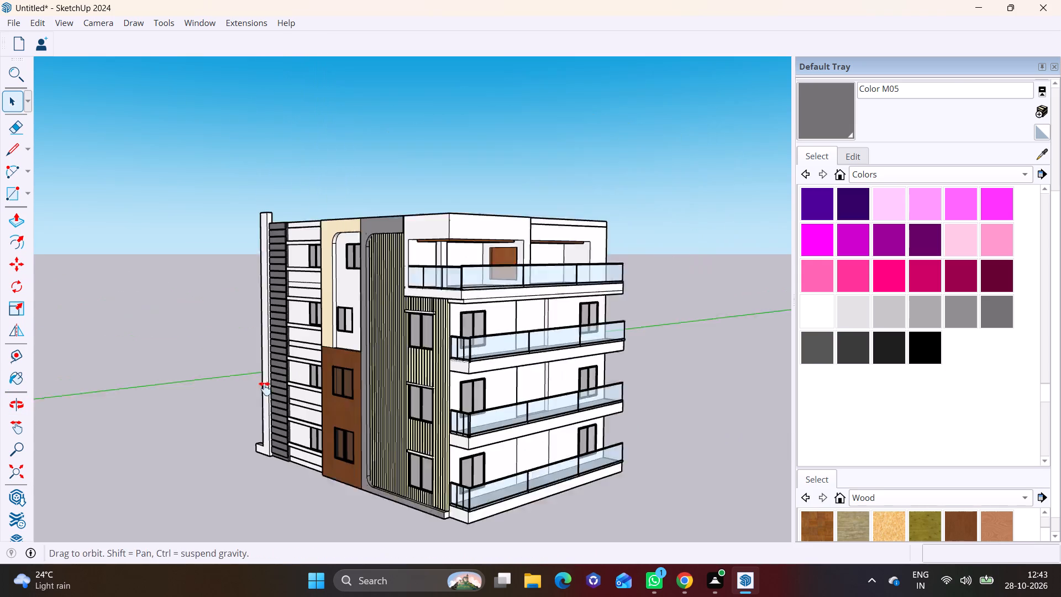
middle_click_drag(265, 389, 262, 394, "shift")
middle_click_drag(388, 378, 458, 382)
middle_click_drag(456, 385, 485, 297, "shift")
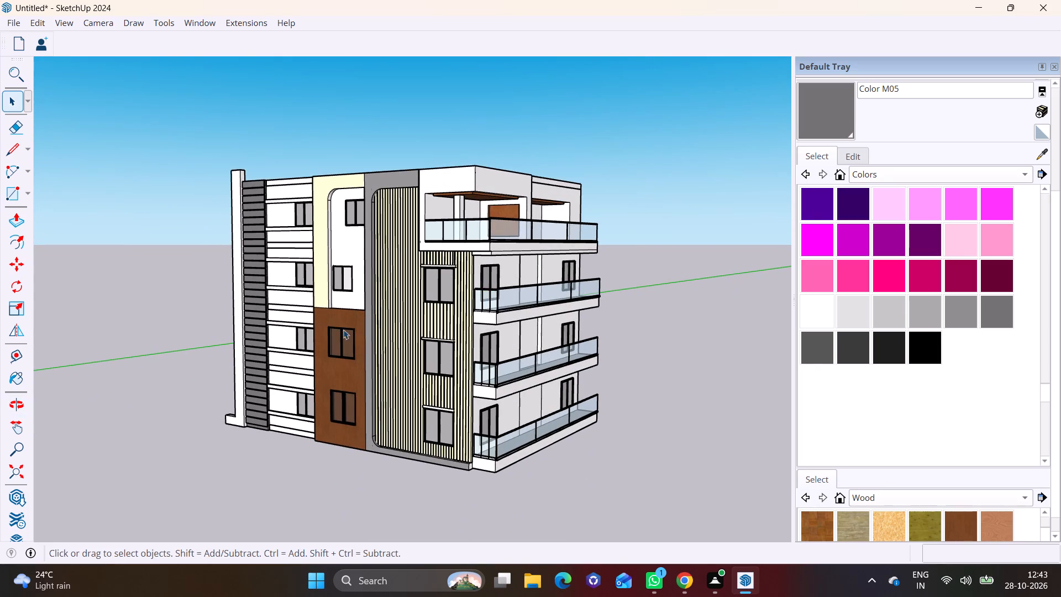
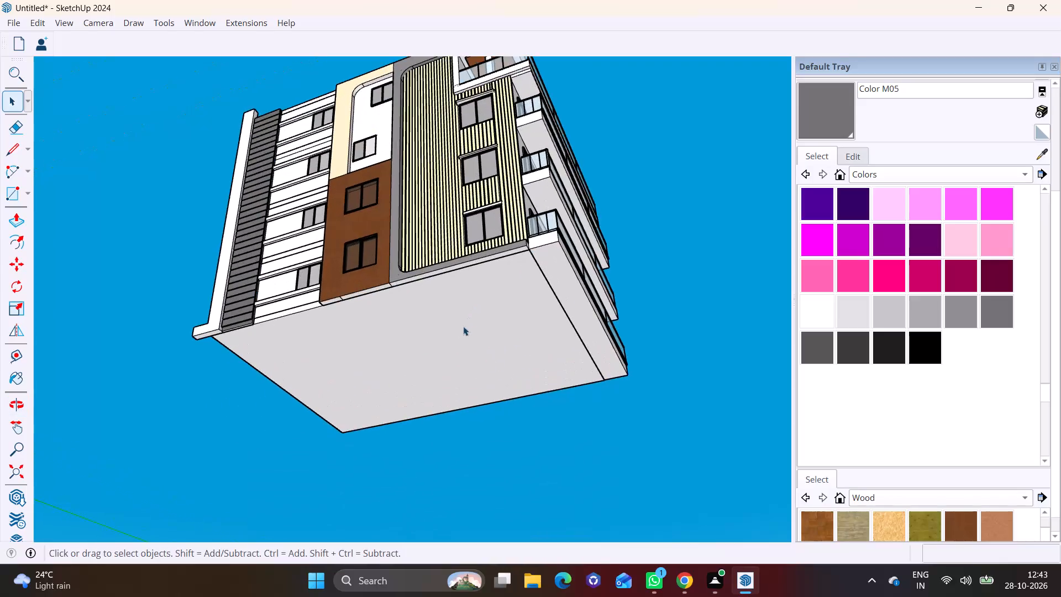
Draw a rectangle about 3' 7" by 2' 5" on the building's underside, near the corner below the grey slat strip.
middle_click_drag(476, 321, 498, 240)
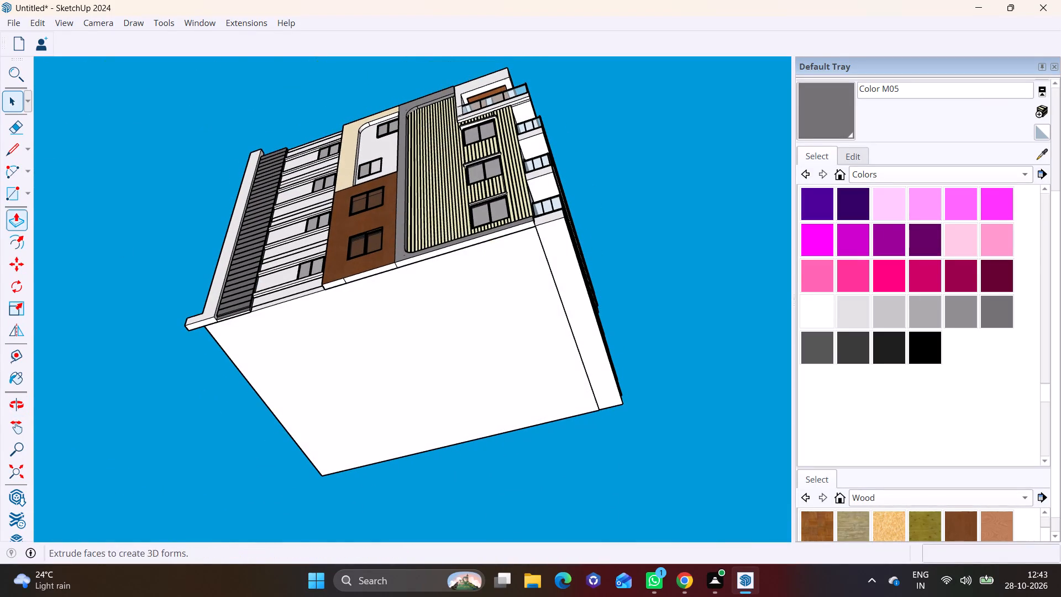
left_click(30, 188)
left_click(28, 206)
middle_click_drag(209, 326, 294, 268)
scroll(264, 308, "up", 3)
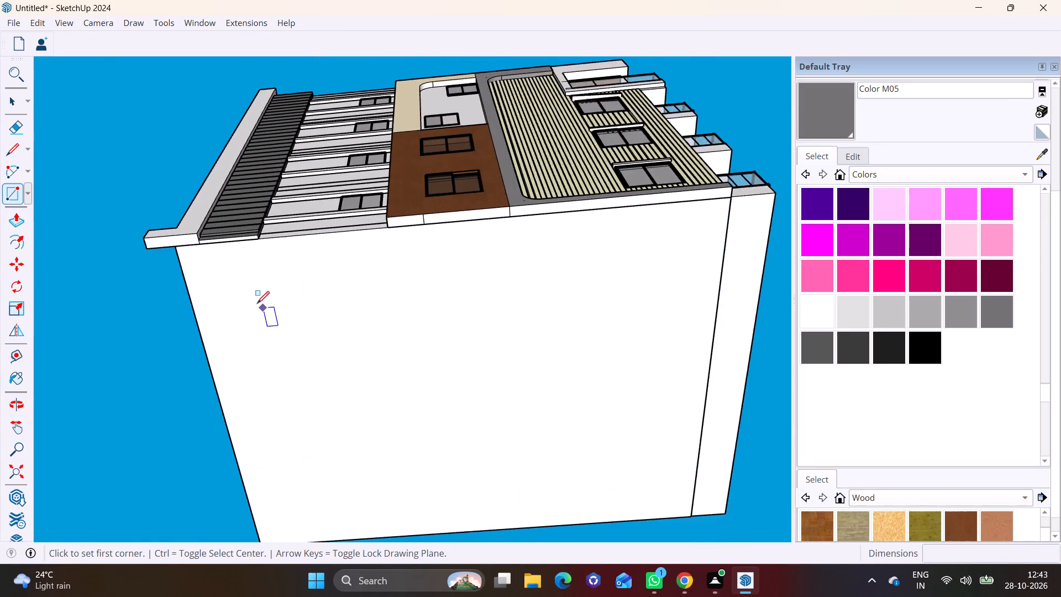
scroll(257, 303, "up", 3)
left_click(211, 252)
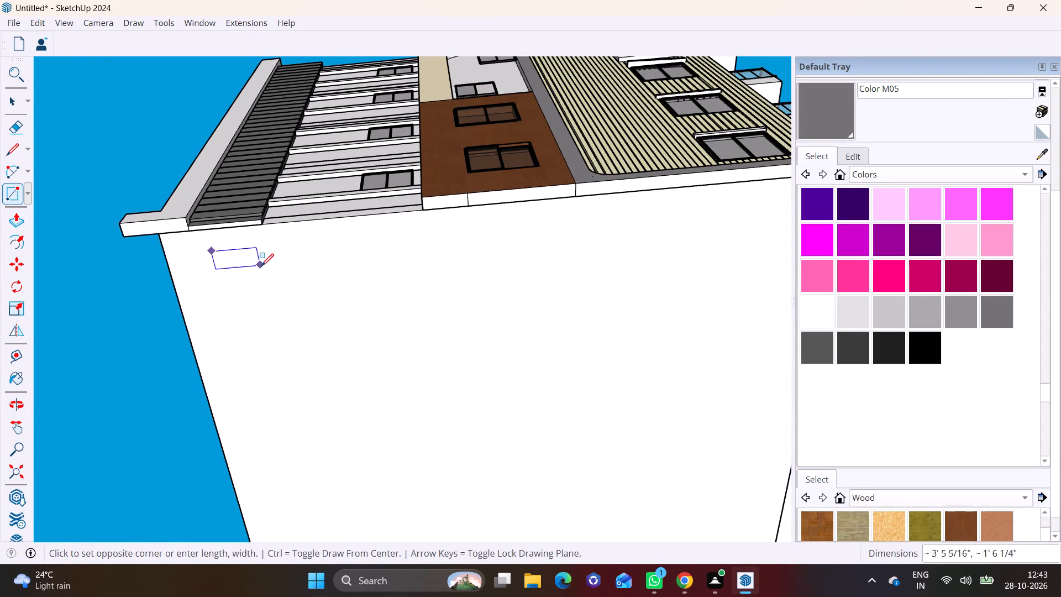
left_click(265, 276)
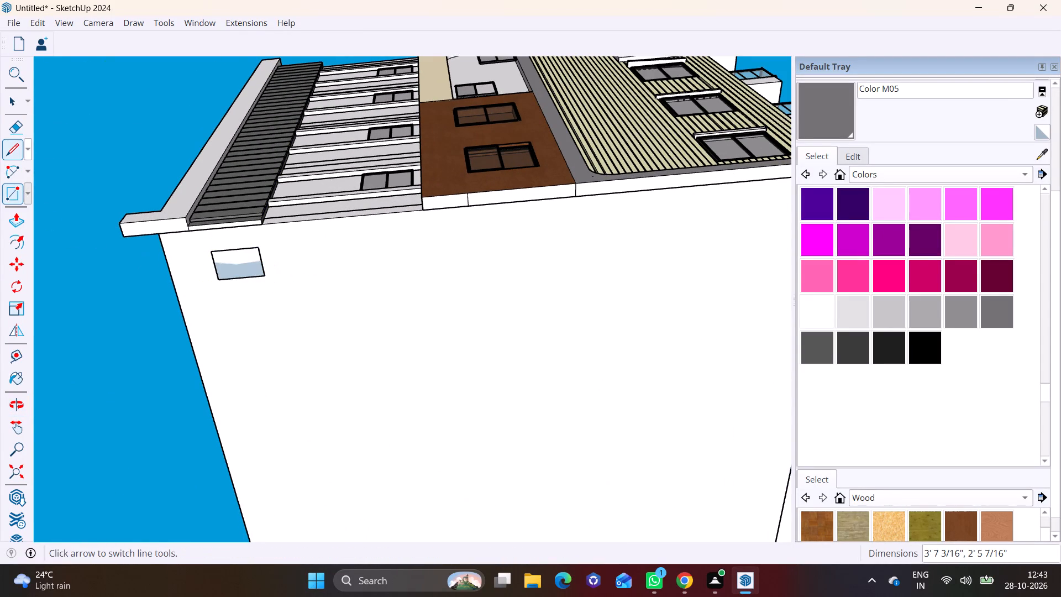
Extrude the rectangle 10' downward to form a supporting column.
left_click(19, 219)
left_click(233, 255)
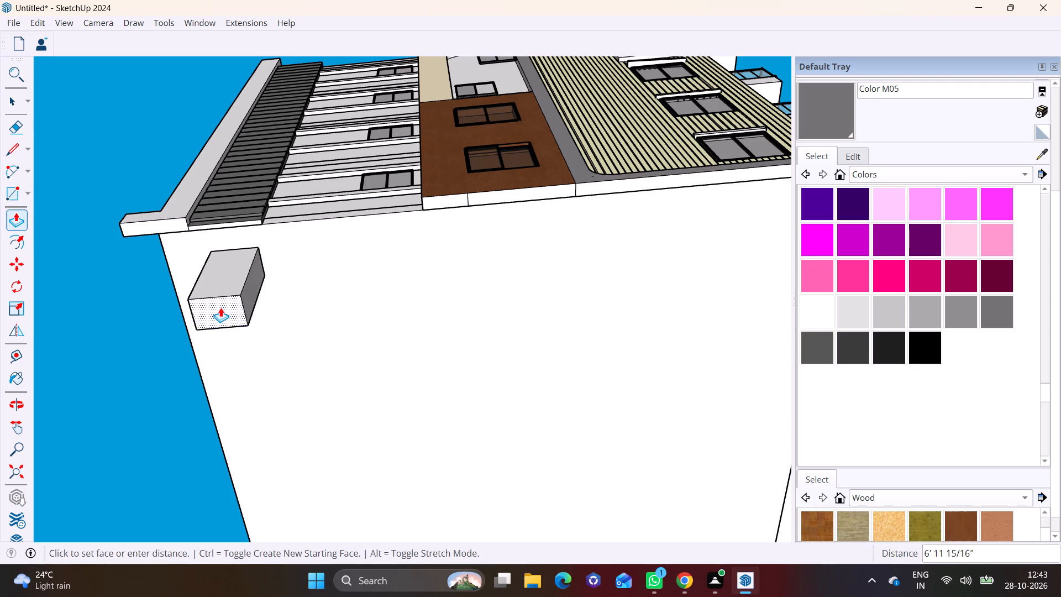
type("10'")
key("Return")
key("space")
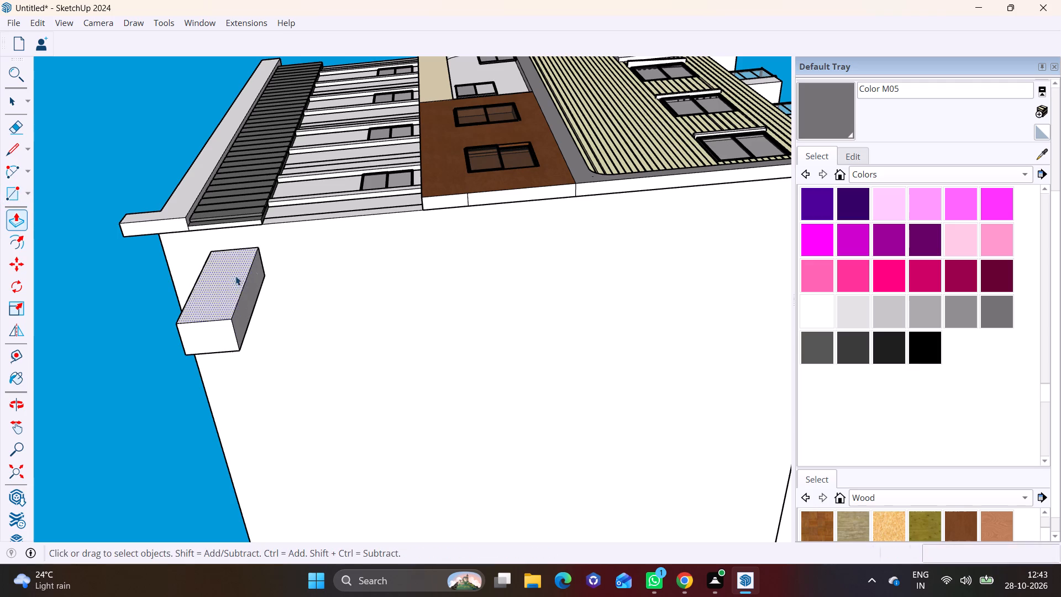
Select all exposed faces of the column and copy it along the green axis to the rear edge of the underside.
scroll(264, 280, "down", 7)
middle_click_drag(360, 290, 341, 385)
scroll(274, 357, "up", 3)
middle_click_drag(268, 343, 324, 340)
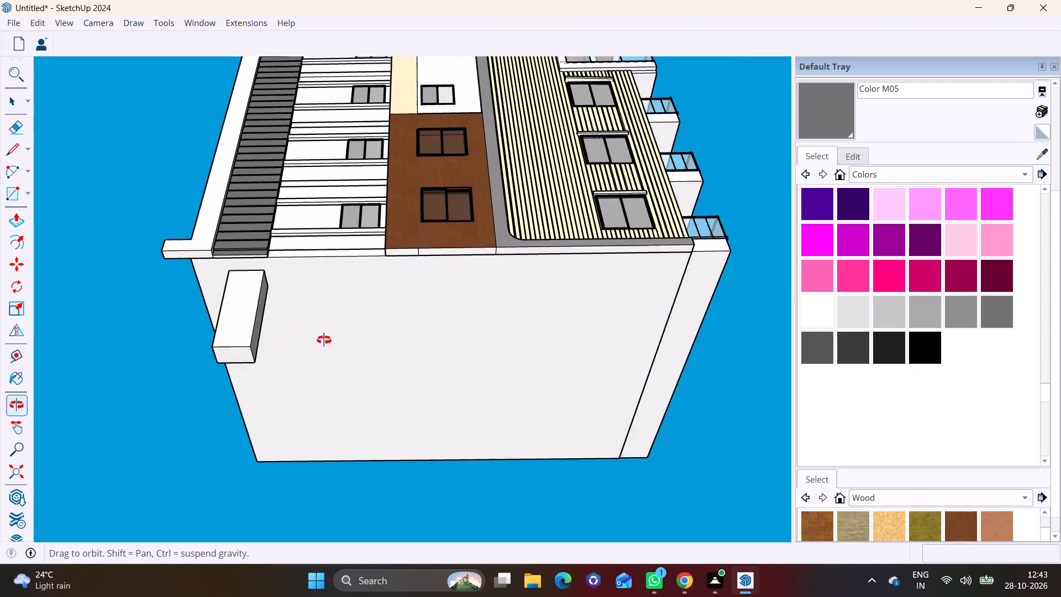
middle_click_drag(324, 340, 373, 347)
double_click(249, 315)
middle_click_drag(272, 317, 292, 268)
double_click(249, 292, "ctrl")
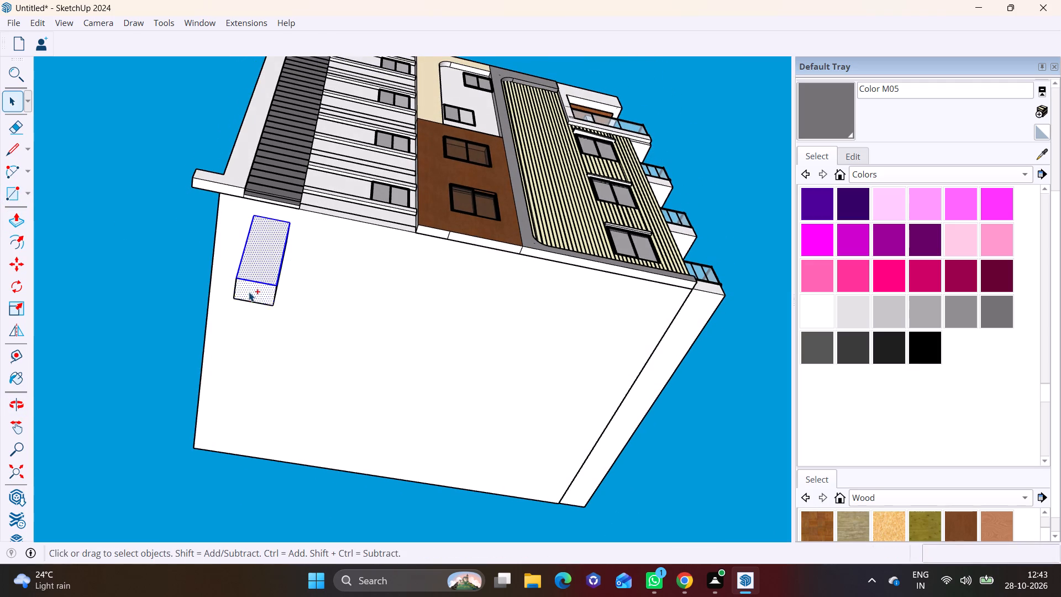
middle_click_drag(254, 292, 262, 198)
scroll(259, 203, "up", 1)
middle_click_drag(291, 185, 93, 274)
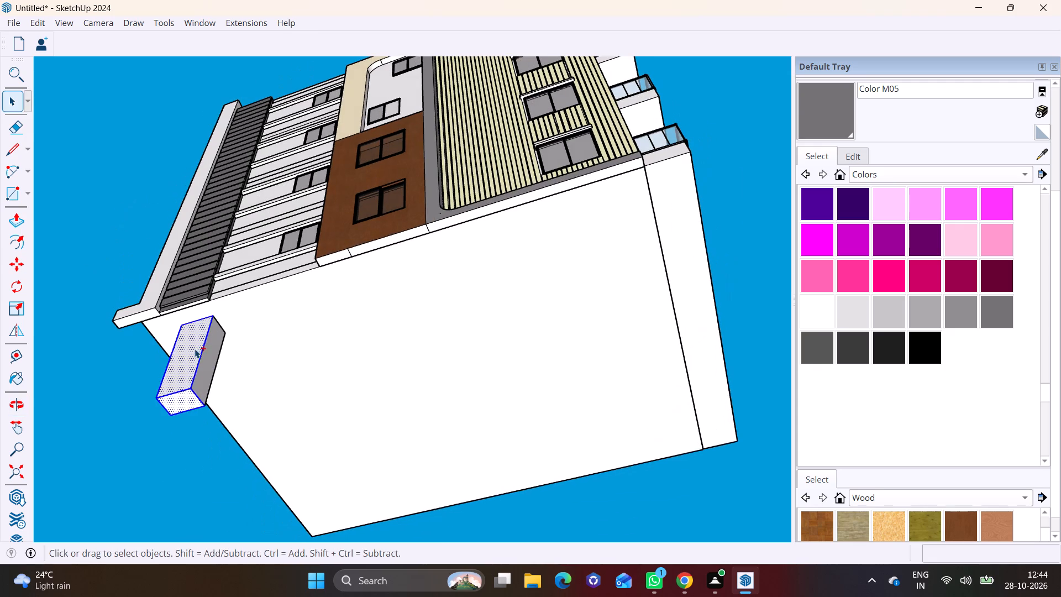
double_click(209, 355, "ctrl")
middle_click_drag(183, 326, 566, 428)
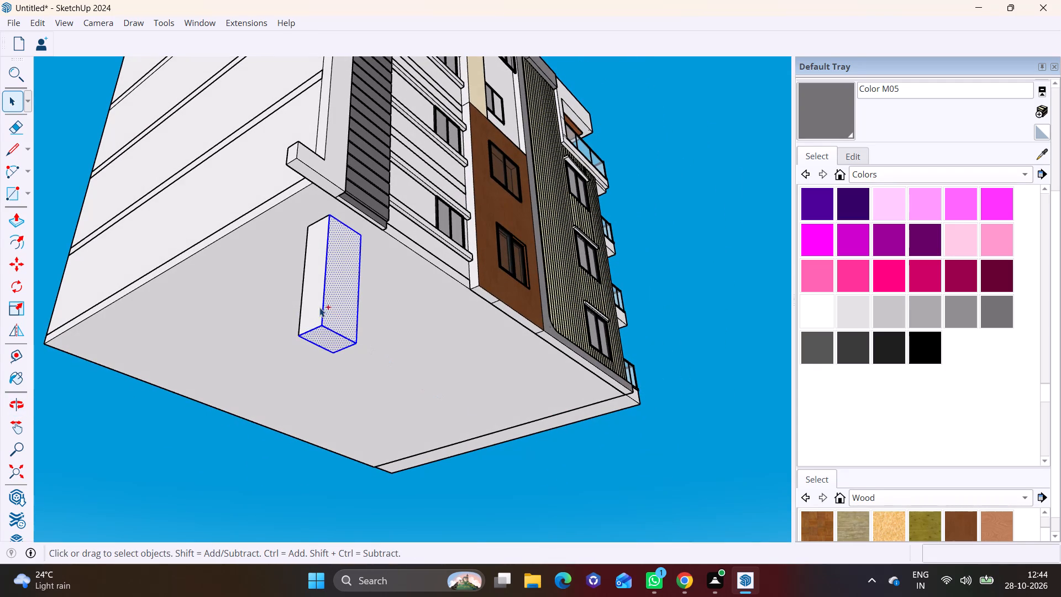
double_click(316, 305, "ctrl")
middle_click_drag(419, 285, 721, 333)
double_click(637, 371, "ctrl")
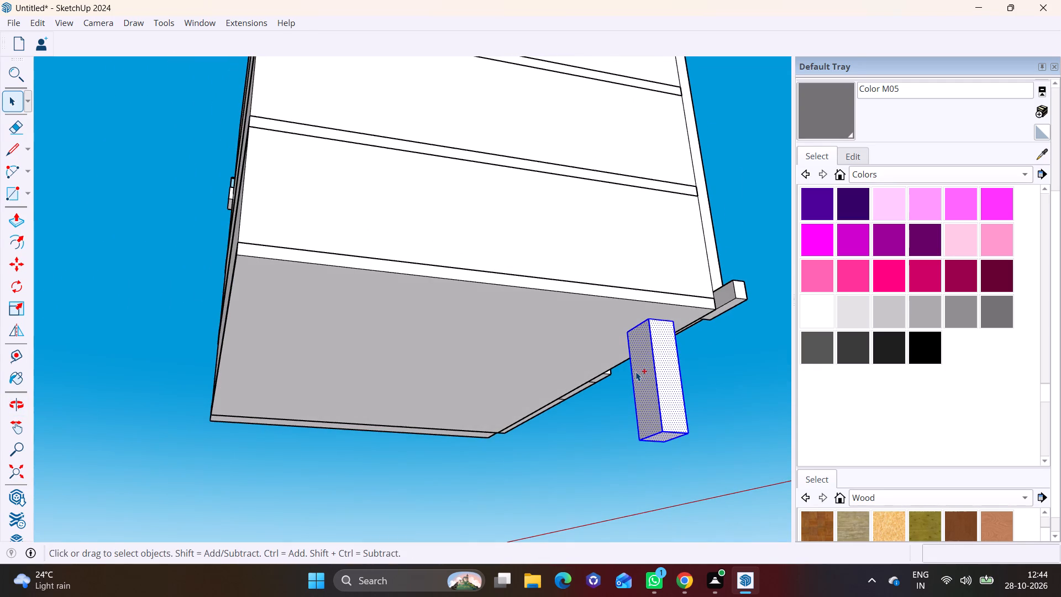
scroll(640, 368, "down", 4)
middle_click_drag(638, 367, 589, 368)
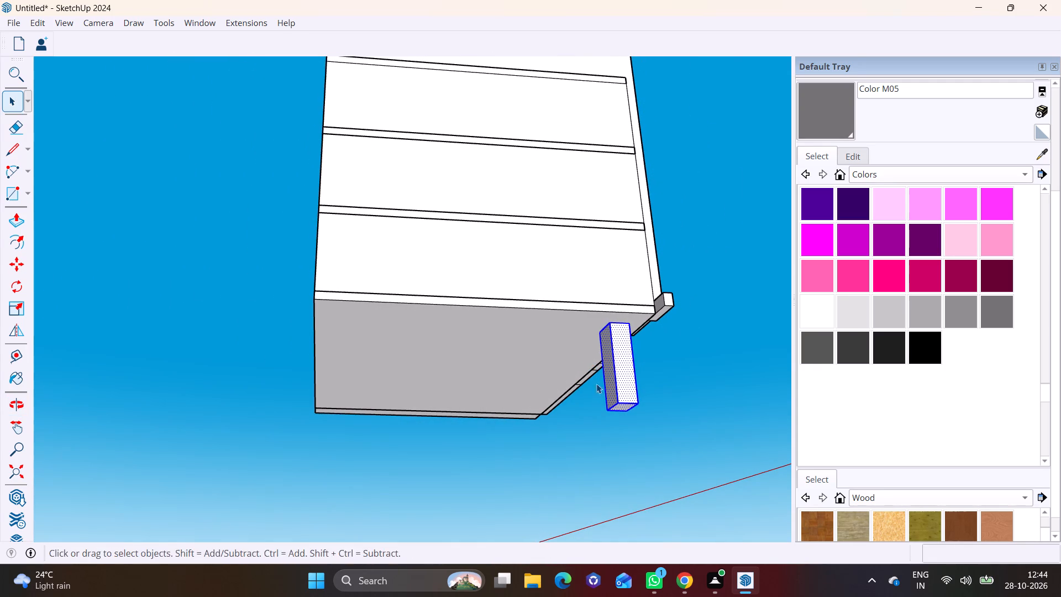
key("m")
left_click(626, 326)
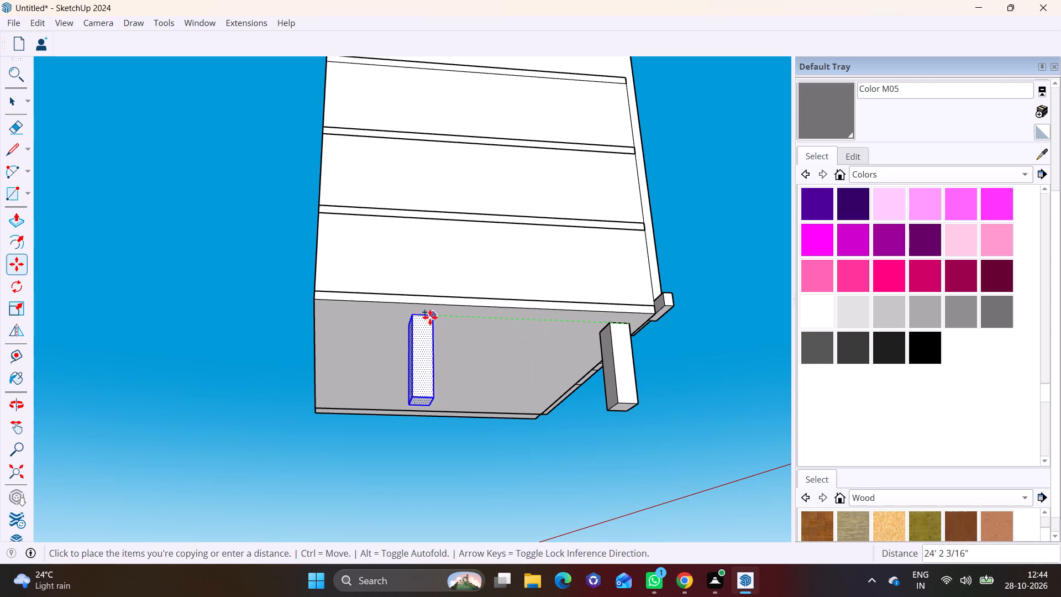
left_click(358, 317)
Copy the rear column twice along the back edge, once to the balcony-side corner and once to the middle.
middle_click_drag(380, 349, 747, 345)
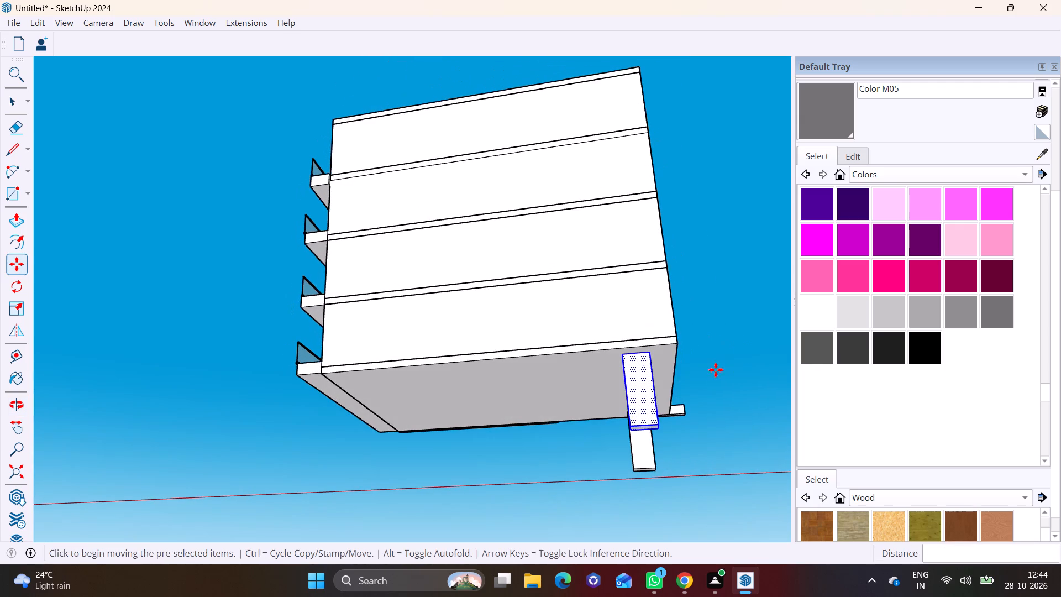
scroll(650, 348, "down", 1)
middle_click_drag(650, 348, 701, 344)
scroll(693, 355, "up", 6)
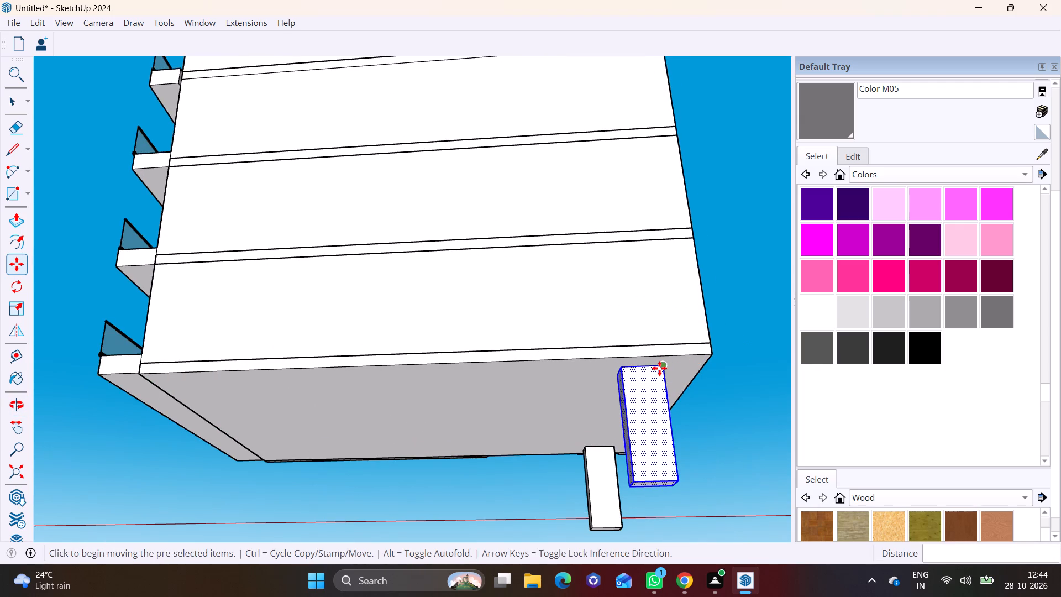
left_click(659, 368)
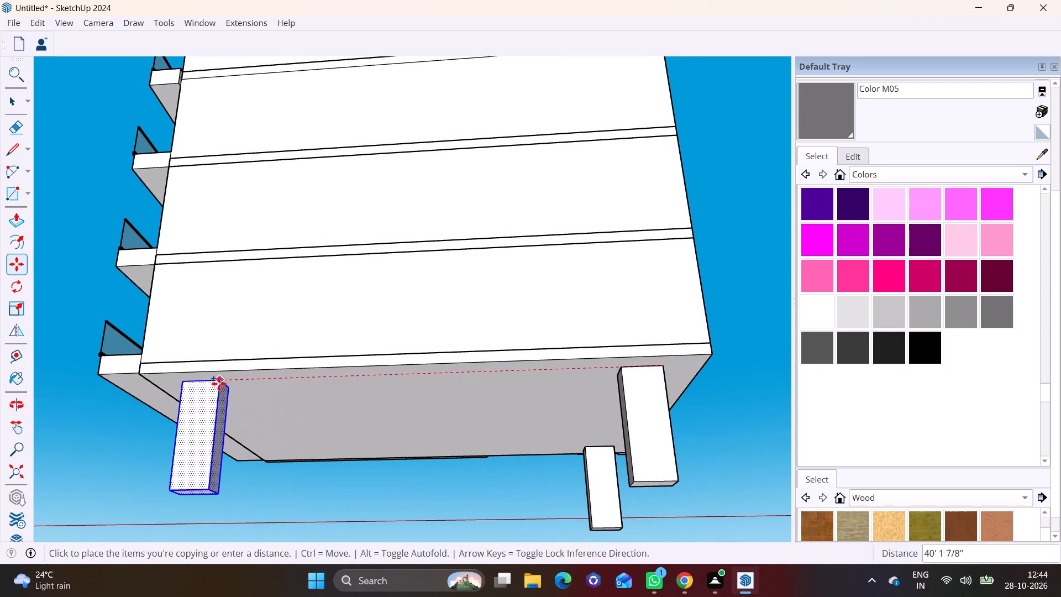
left_click(211, 384)
left_click(209, 385)
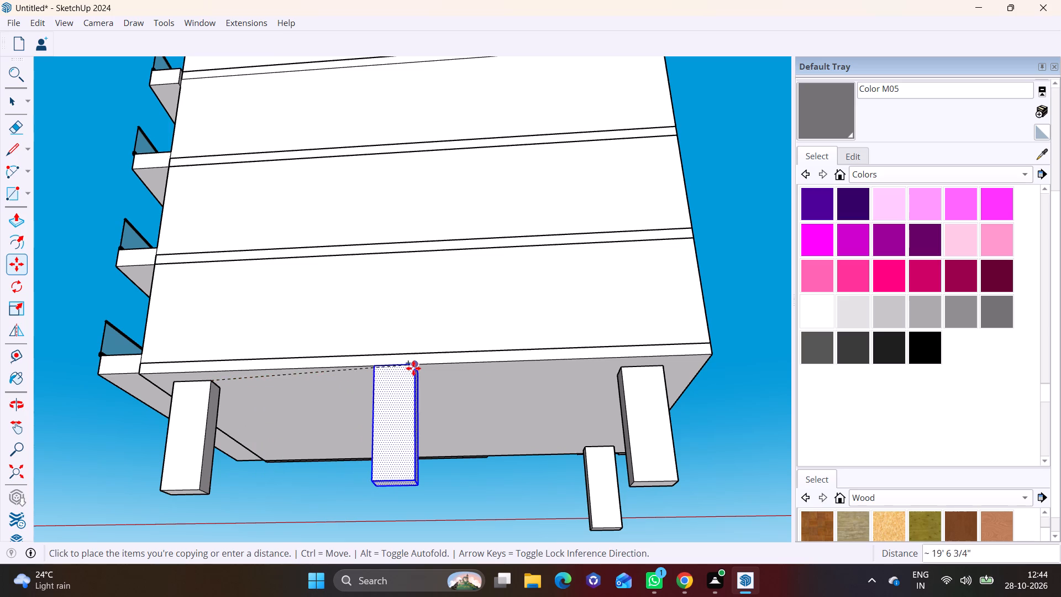
left_click(417, 376)
Copy the rear middle column about 34' 5" along the green axis to the front facade side of the underside.
middle_click_drag(432, 383, 654, 370)
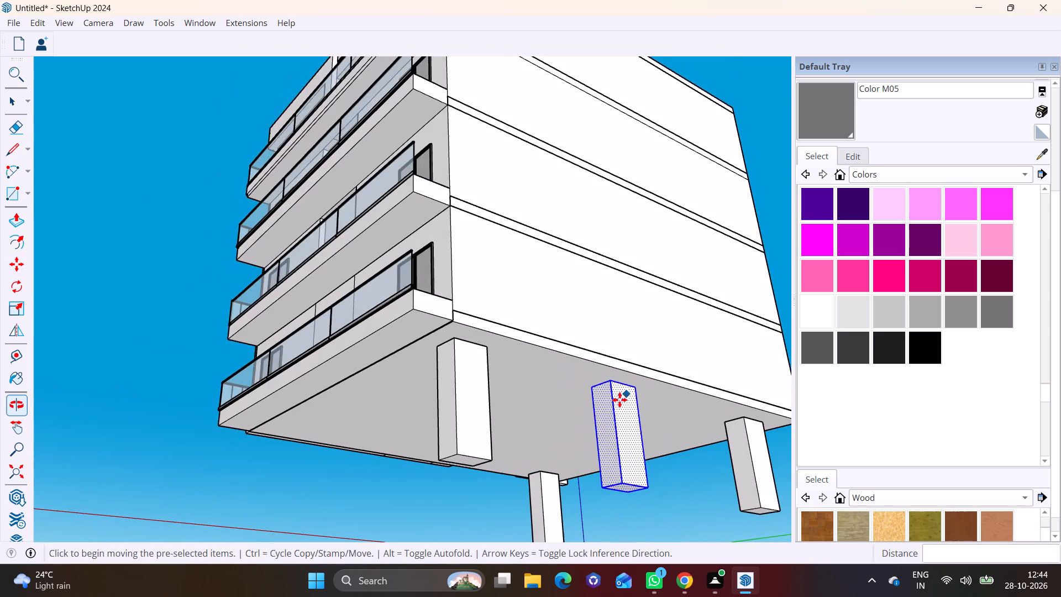
scroll(613, 404, "down", 3)
middle_click_drag(503, 361, 837, 360)
scroll(594, 416, "up", 3)
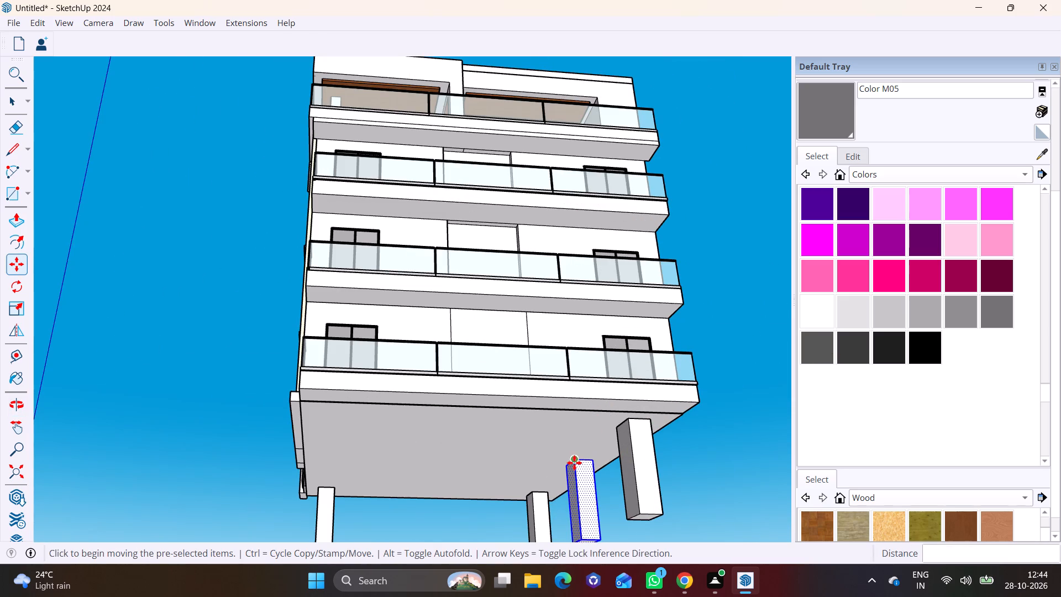
left_click(574, 463)
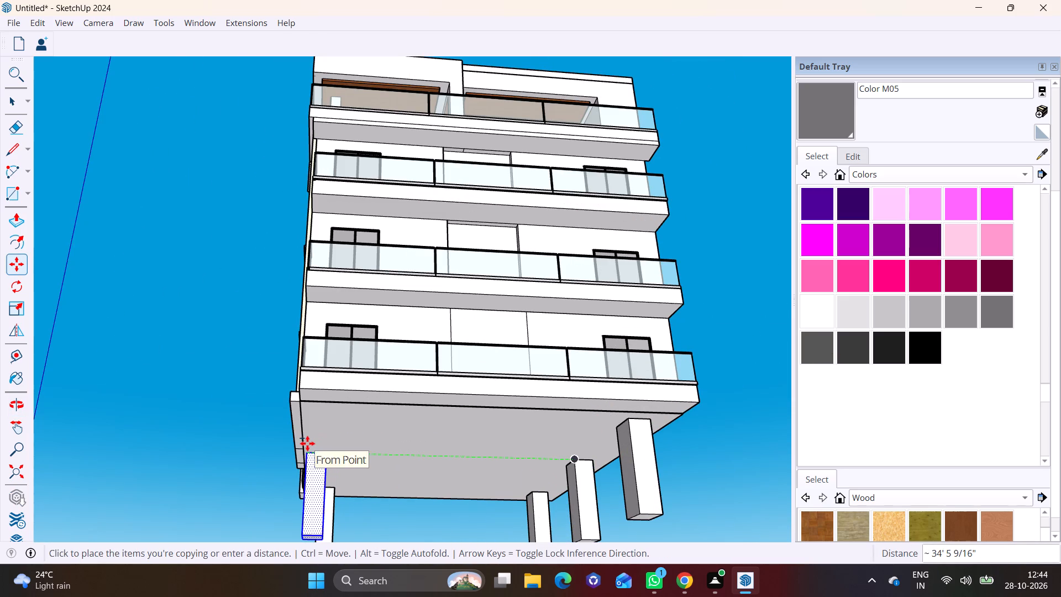
left_click(307, 443)
Copy the front middle column along the red axis to the balcony-side front corner, and clear the selection.
middle_click_drag(323, 432, 704, 432)
middle_click_drag(289, 443, 217, 448)
scroll(298, 434, "up", 3)
middle_click_drag(302, 434, 181, 366)
scroll(240, 380, "up", 2)
left_click(358, 445)
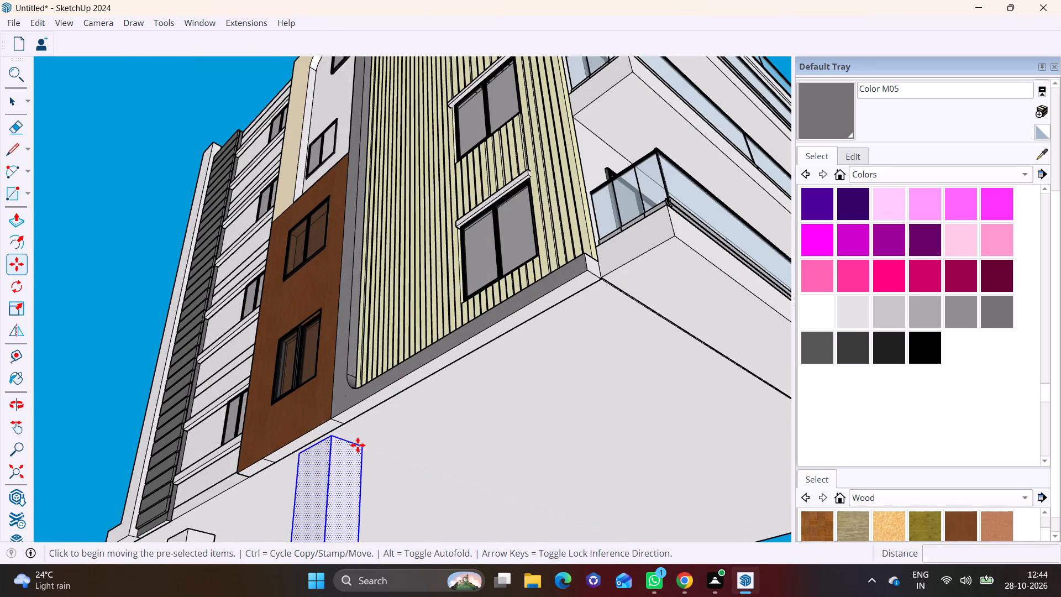
middle_click_drag(361, 458, 354, 401)
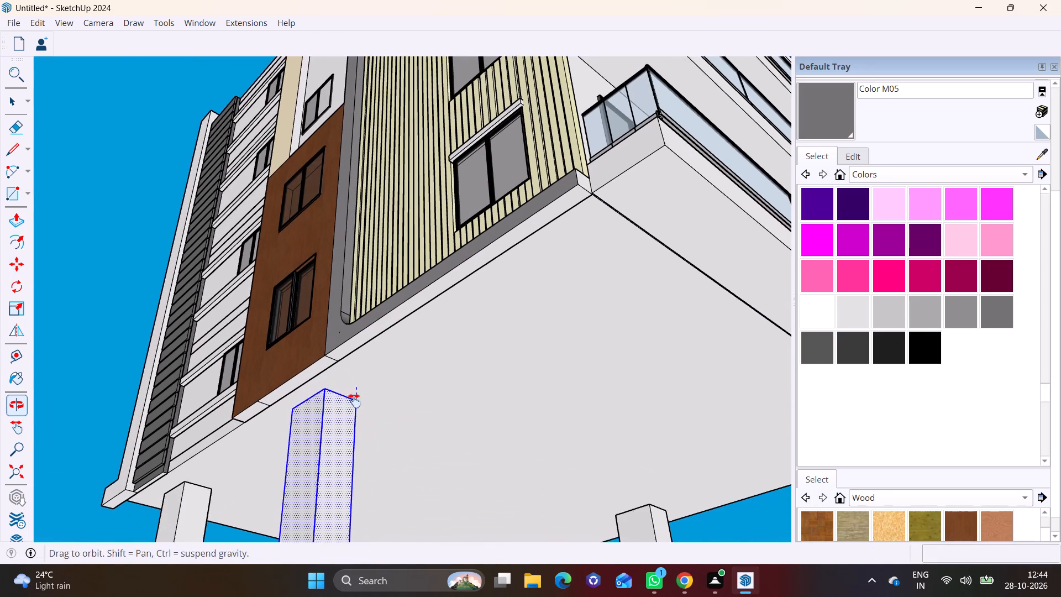
middle_click_drag(354, 401, 354, 399)
left_click(374, 402)
middle_click_drag(349, 376, 623, 412)
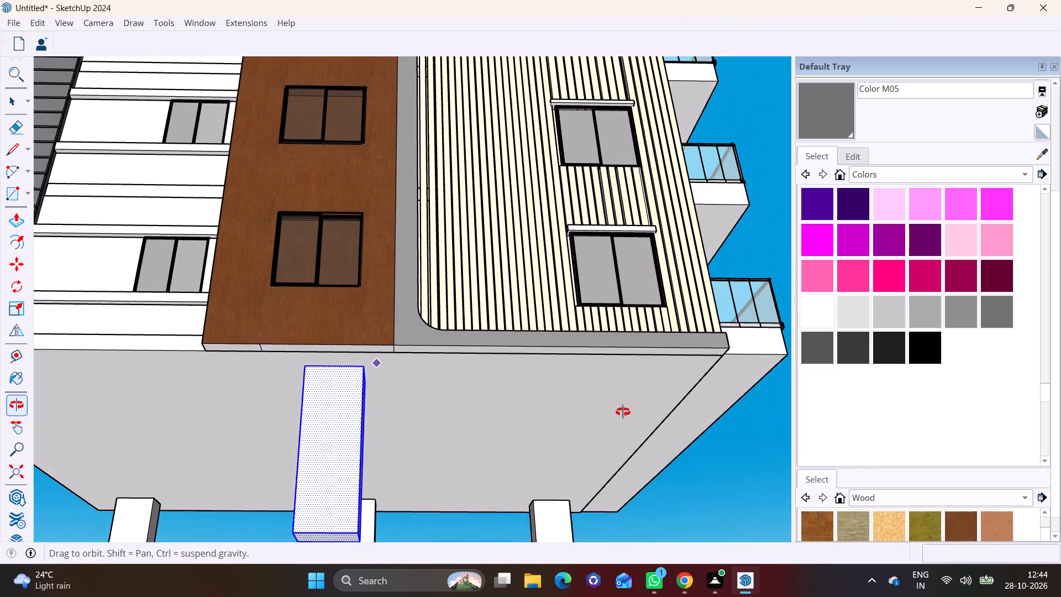
middle_click_drag(623, 412, 623, 417)
left_click(364, 371)
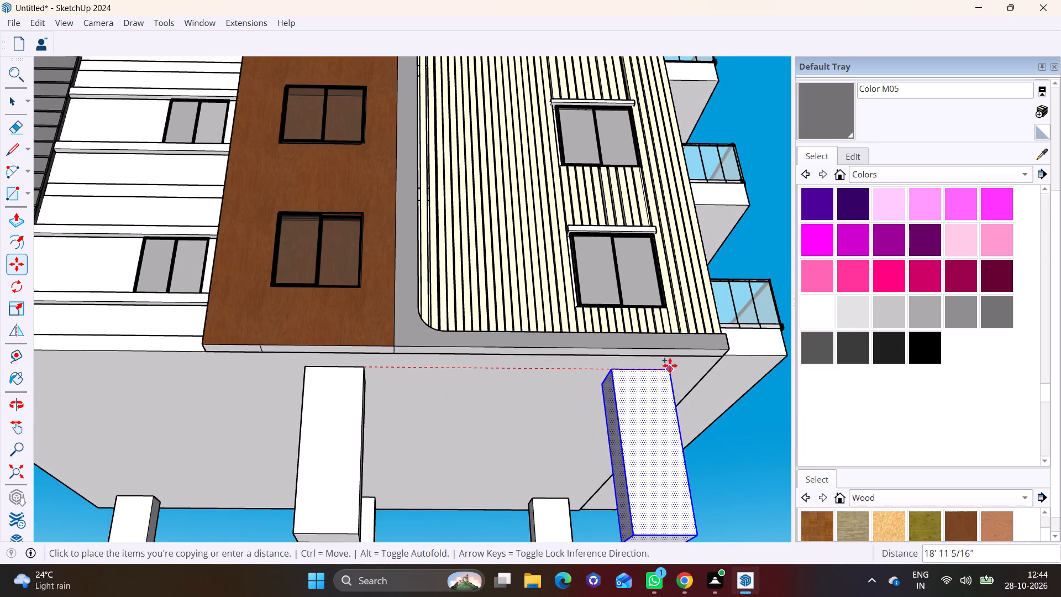
left_click(683, 365)
scroll(463, 375, "down", 6)
key("space")
left_click(665, 405)
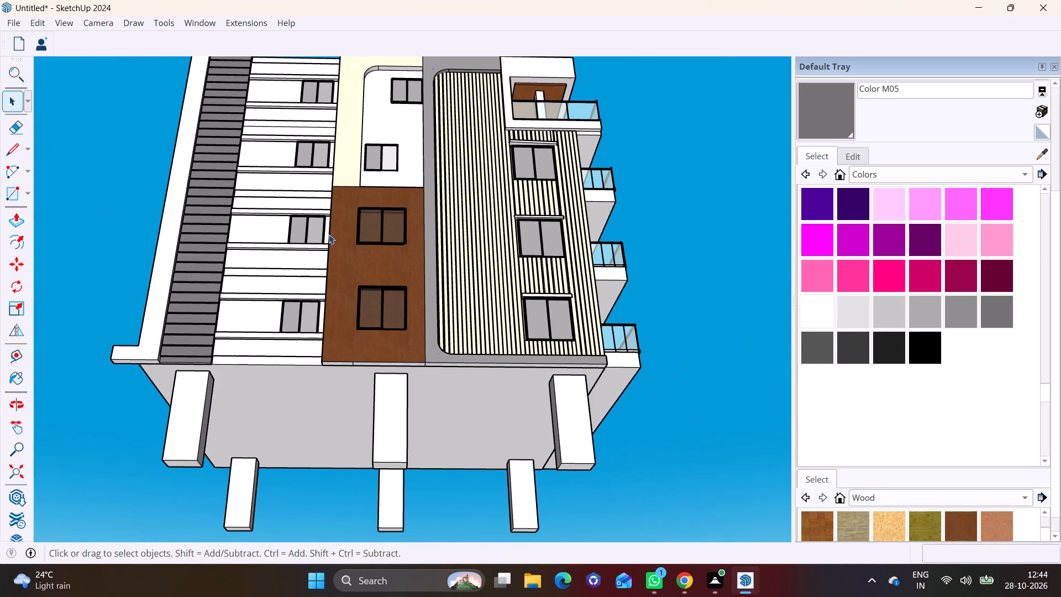
Draw a smaller inset rectangle on the bottom face of the front corner column below the grey slat strip.
middle_click_drag(224, 139, 292, 359)
middle_click_drag(295, 362, 298, 176)
scroll(284, 379, "up", 1)
middle_click_drag(287, 373, 300, 202)
scroll(86, 278, "up", 3)
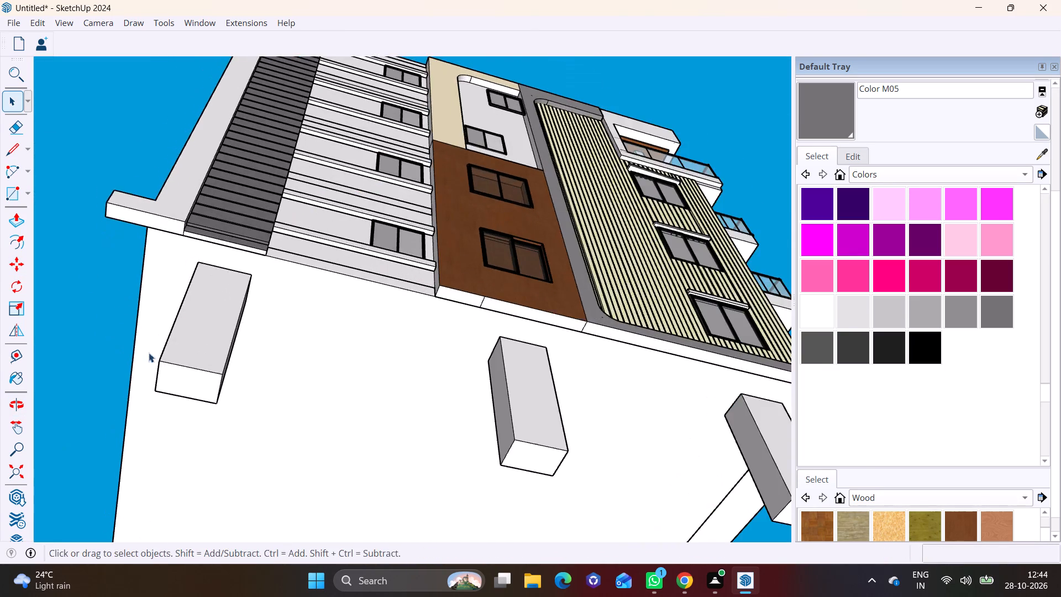
scroll(149, 353, "up", 1)
middle_click_drag(167, 352, 193, 190)
scroll(202, 163, "down", 2)
middle_click_drag(206, 171, 288, 306)
scroll(292, 273, "up", 8)
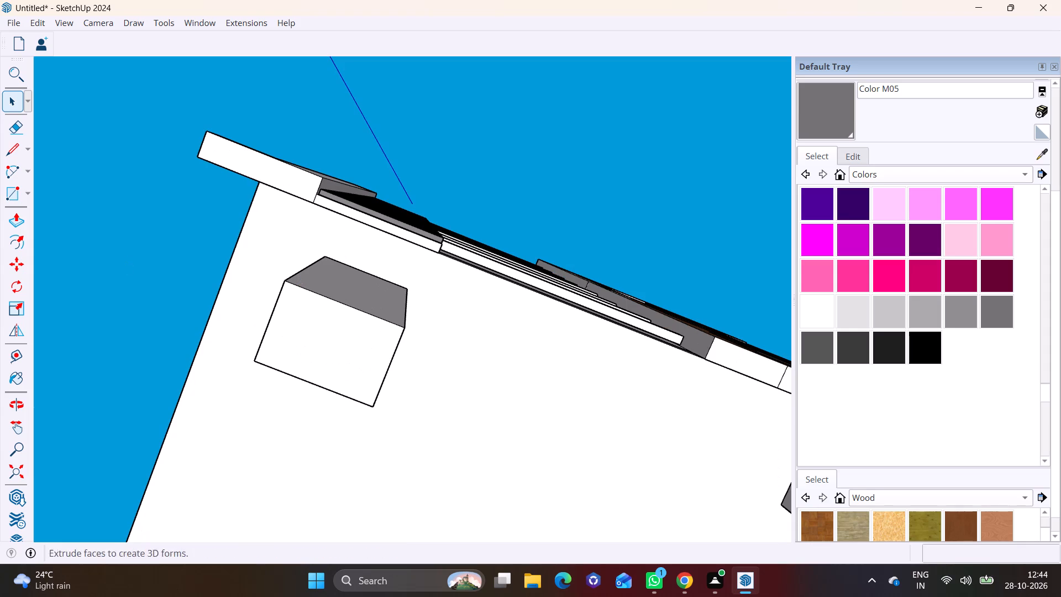
left_click(29, 192)
left_click(34, 210)
middle_click_drag(375, 298, 360, 234)
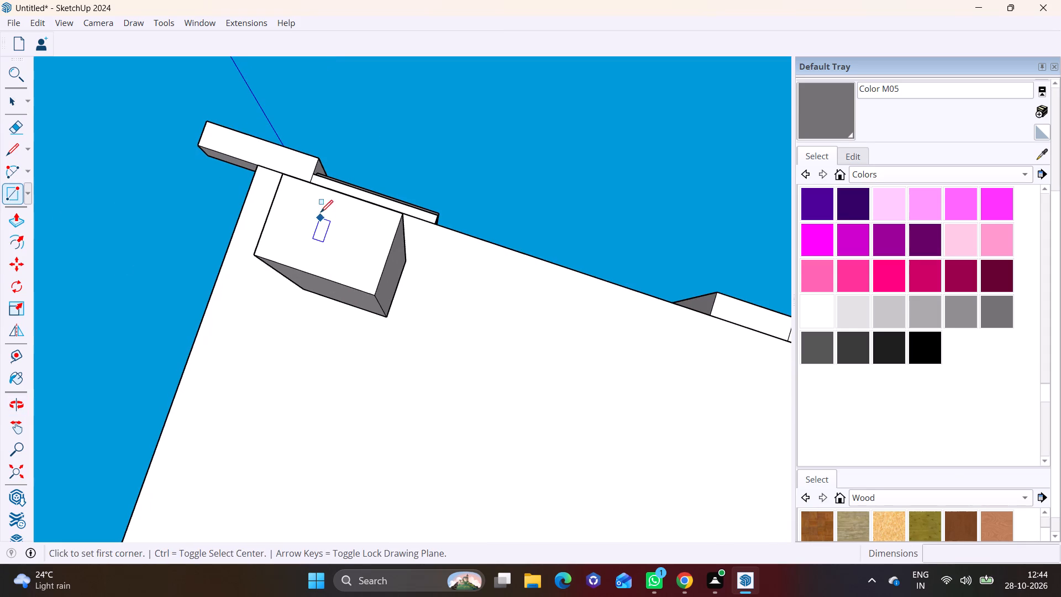
left_click(297, 200)
left_click(374, 264)
key("space")
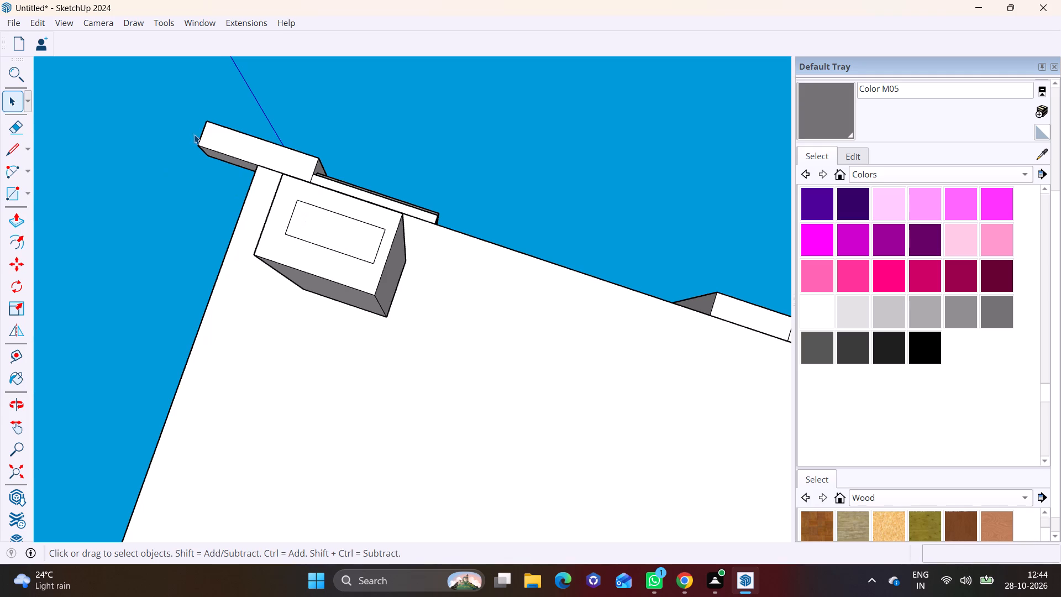
Extrude the inset rectangle about 2' downward from the column's bottom face.
middle_click_drag(277, 146, 271, 233)
middle_click_drag(321, 276, 301, 205, "shift")
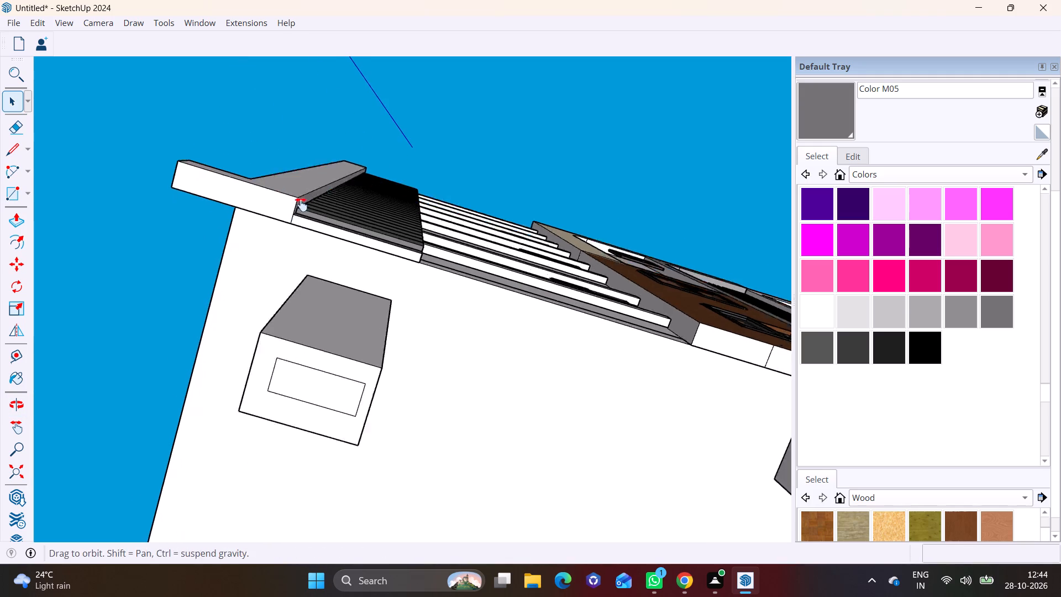
middle_click_drag(301, 205, 292, 138, "shift")
scroll(347, 266, "up", 2)
left_click(296, 276)
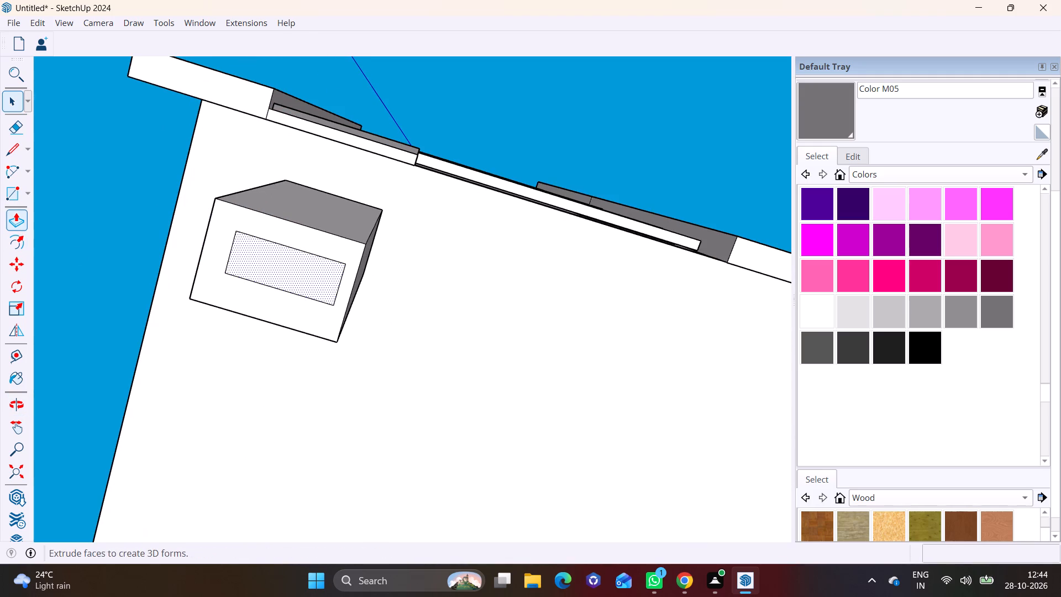
left_click(9, 218)
left_click(256, 255)
left_click(233, 264)
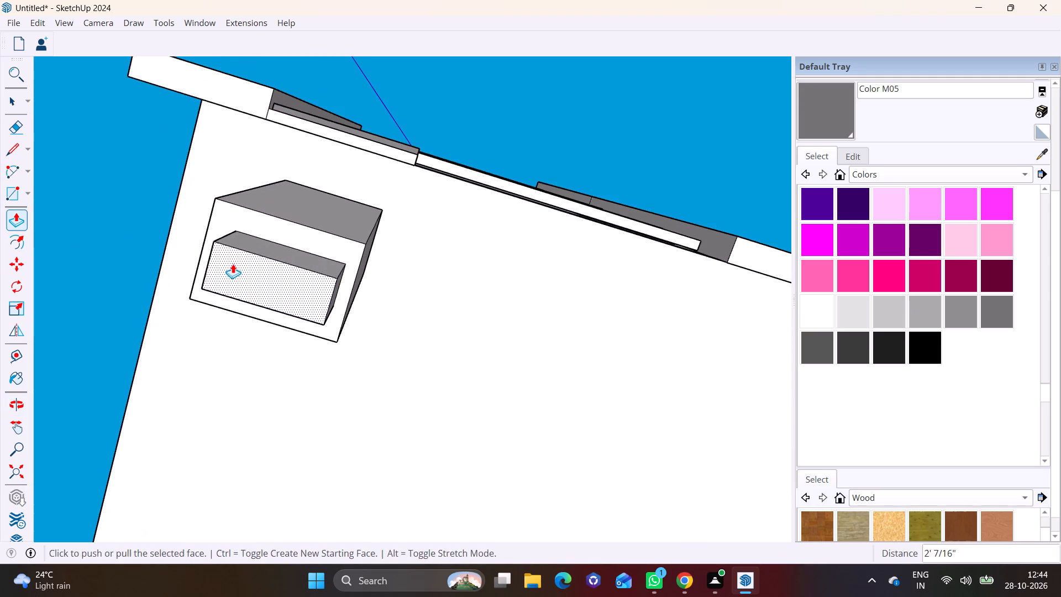
Shorten the small block under the column by pushing its bottom face back about 3" and a further 10 1/4".
middle_click_drag(251, 265, 454, 409)
left_click_drag(354, 415, 359, 400)
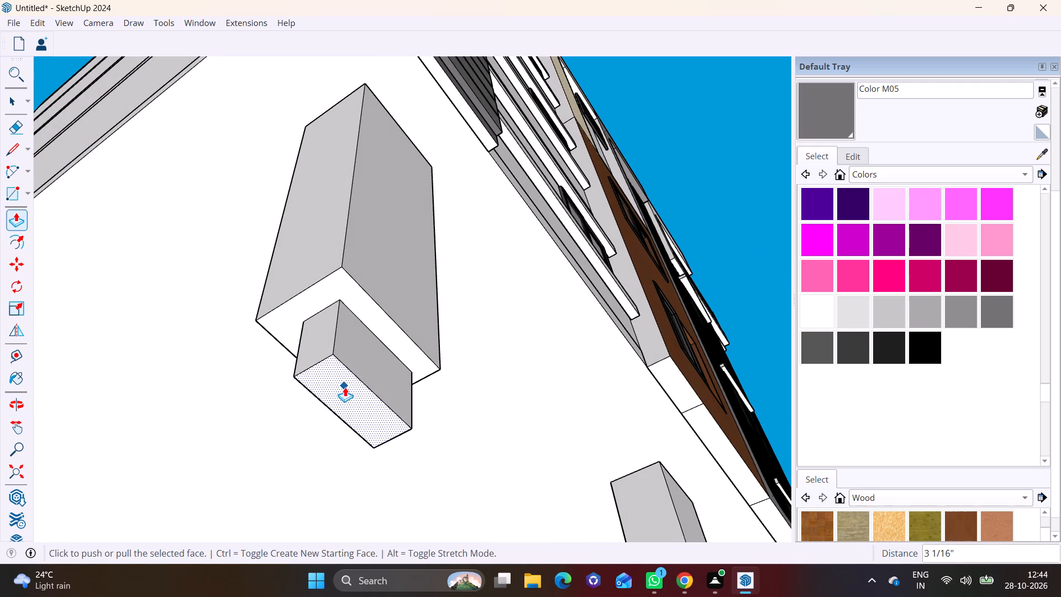
left_click(345, 387)
left_click(344, 358)
middle_click_drag(364, 333, 334, 424)
scroll(341, 422, "down", 1)
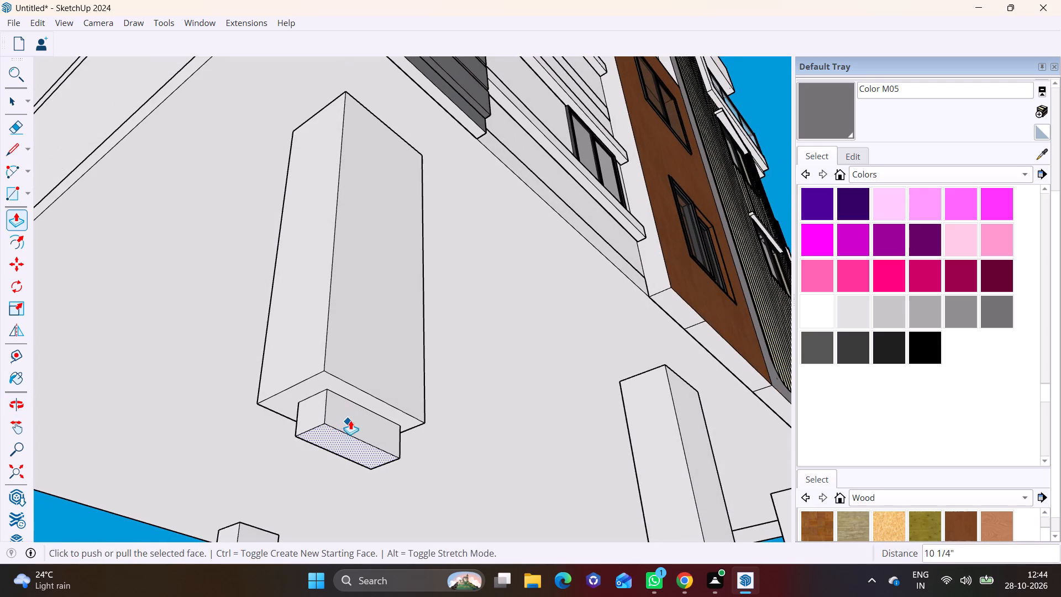
middle_click_drag(356, 418, 333, 323)
scroll(334, 323, "up", 6)
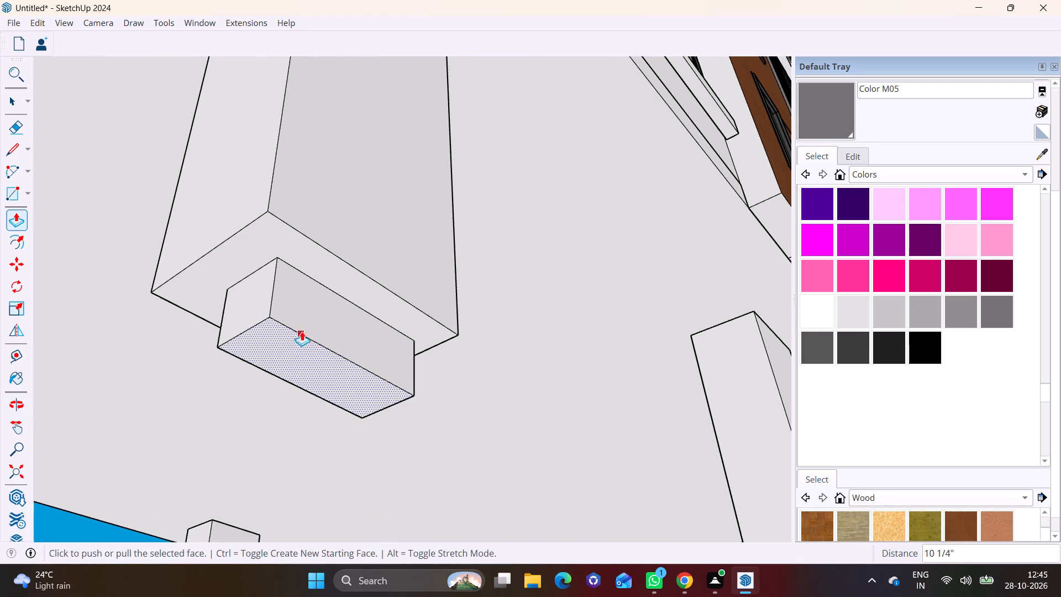
Push the bottom face of the small block under the front corner column slightly upward to thin it.
left_click(292, 339)
left_click(291, 320)
Pull the thin block's front-facing side outward in stages until it projects well beyond the column.
key("space")
left_click(310, 306)
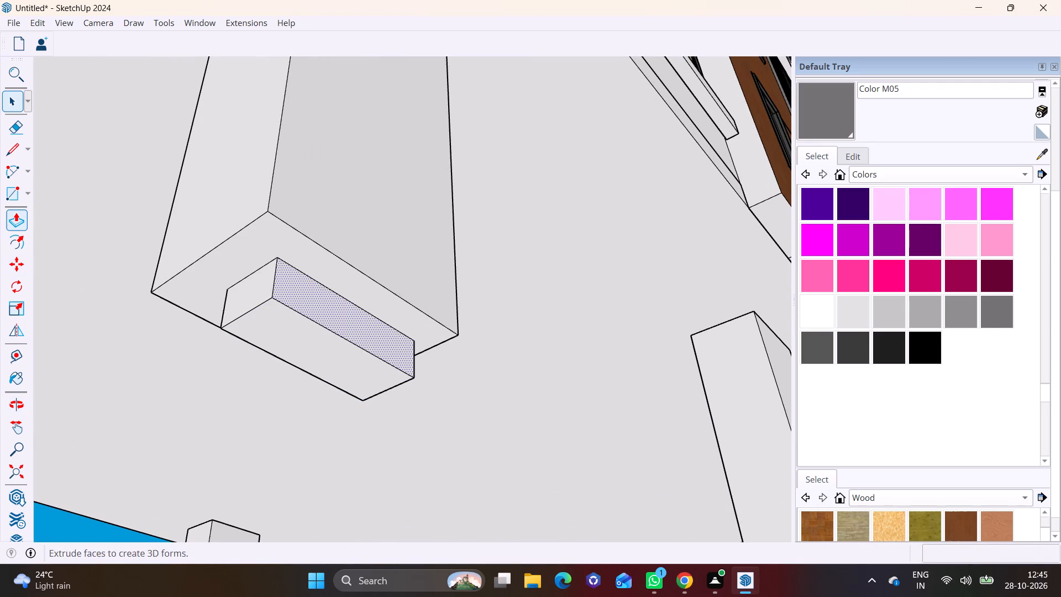
left_click(17, 213)
left_click(288, 299)
left_click(517, 274)
left_click(381, 305)
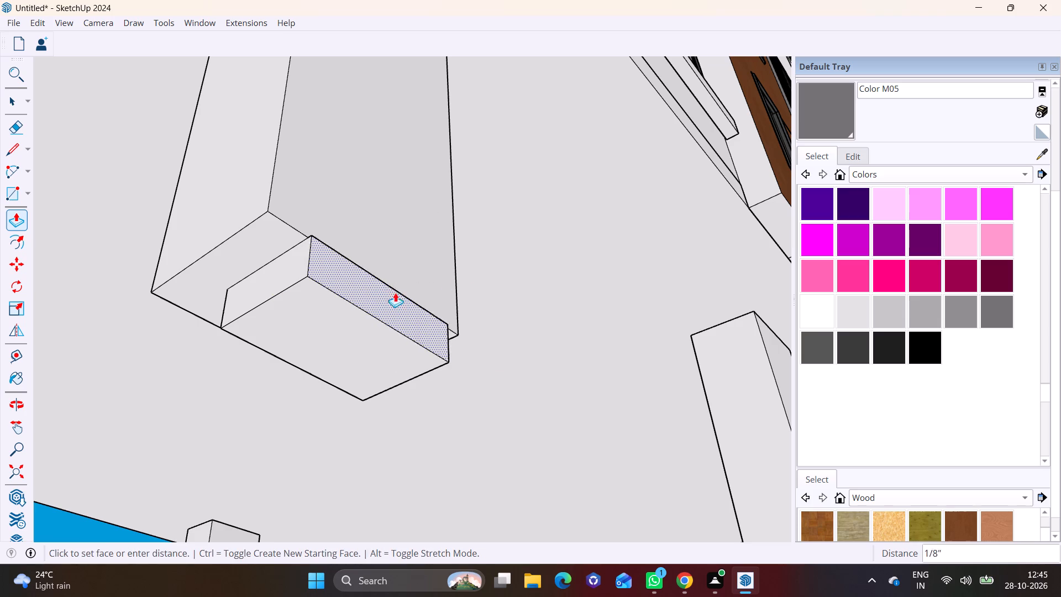
left_click(598, 197)
left_click(594, 203)
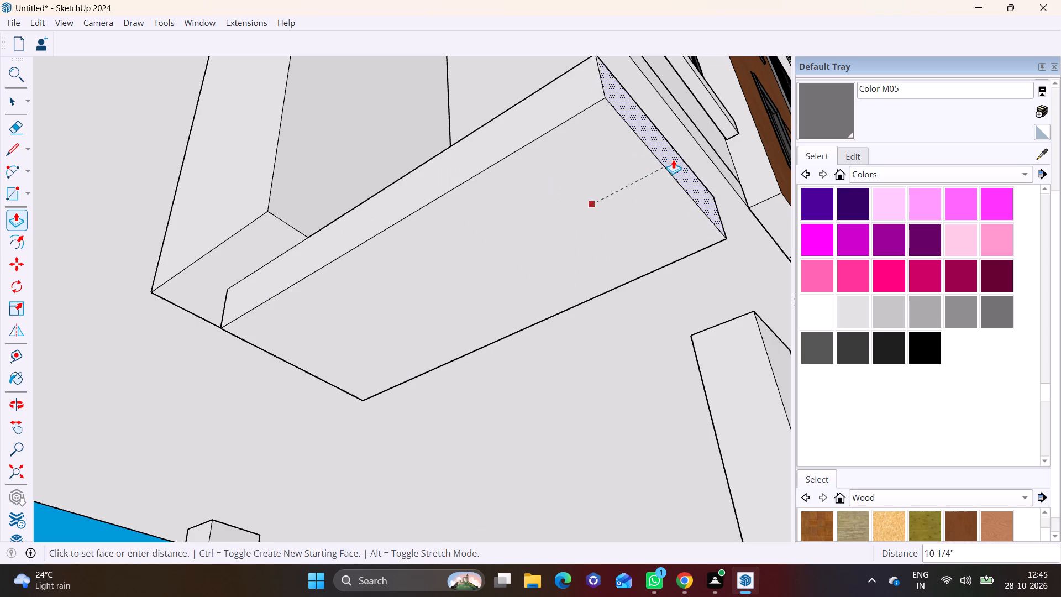
left_click(673, 159)
Pull the block's long side below the blank wall outward about 7 3/4", and a little further, beyond the column.
middle_click_drag(517, 167, 685, 269)
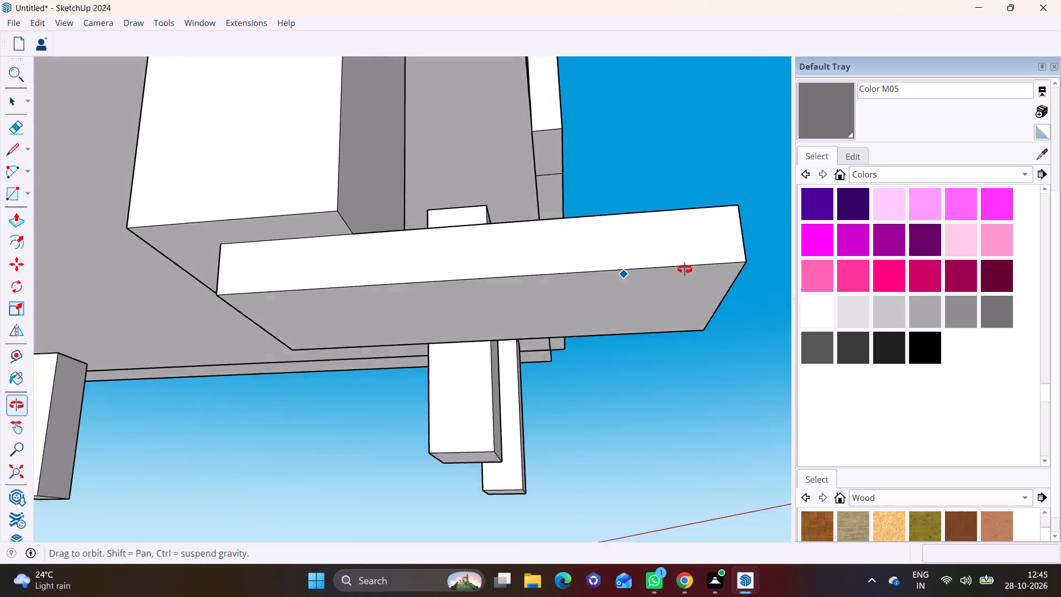
middle_click_drag(685, 269, 684, 281)
middle_click_drag(471, 254, 486, 207)
key("space")
left_click(423, 218)
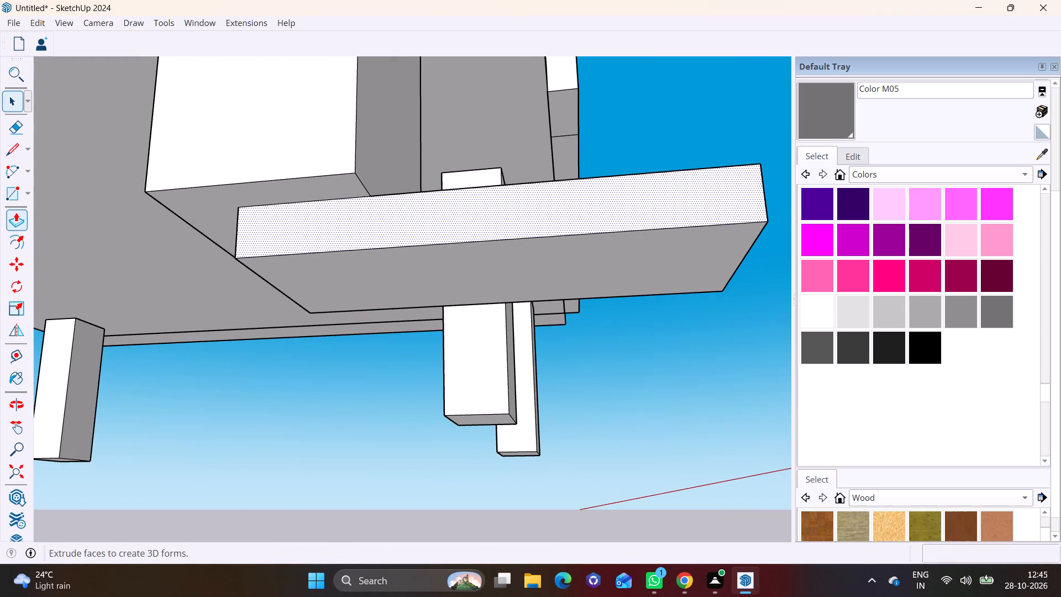
left_click(15, 214)
left_click(328, 223)
left_click(270, 145)
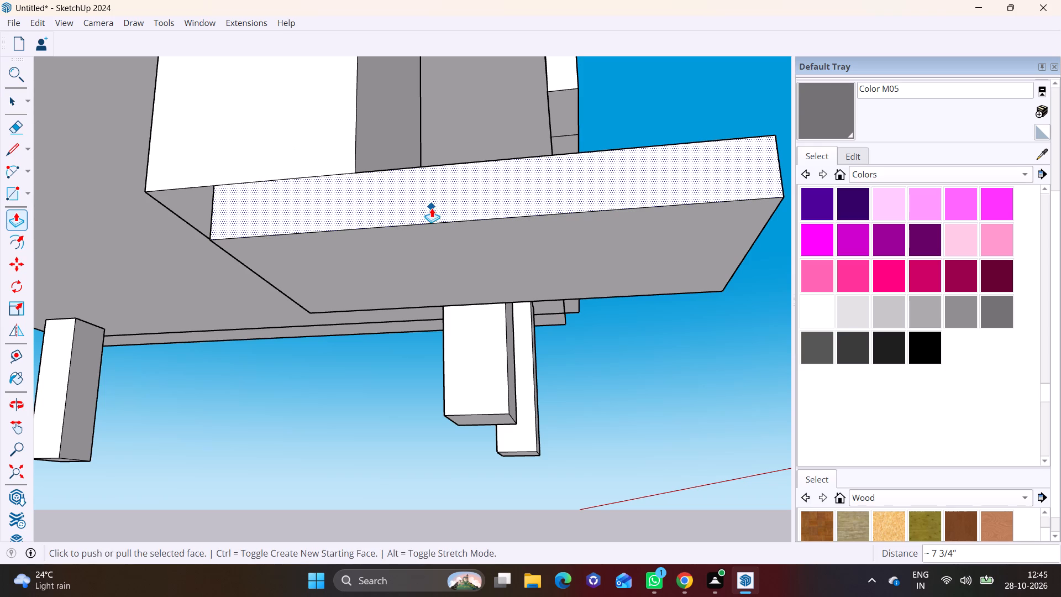
left_click(432, 208)
left_click(375, 134)
Extend the block's rear-facing side past the corner column and a further 38' 1" beyond the rear corner column.
scroll(411, 212, "down", 12)
middle_click_drag(423, 224, 633, 389)
middle_click_drag(576, 328, 651, 295)
key("space")
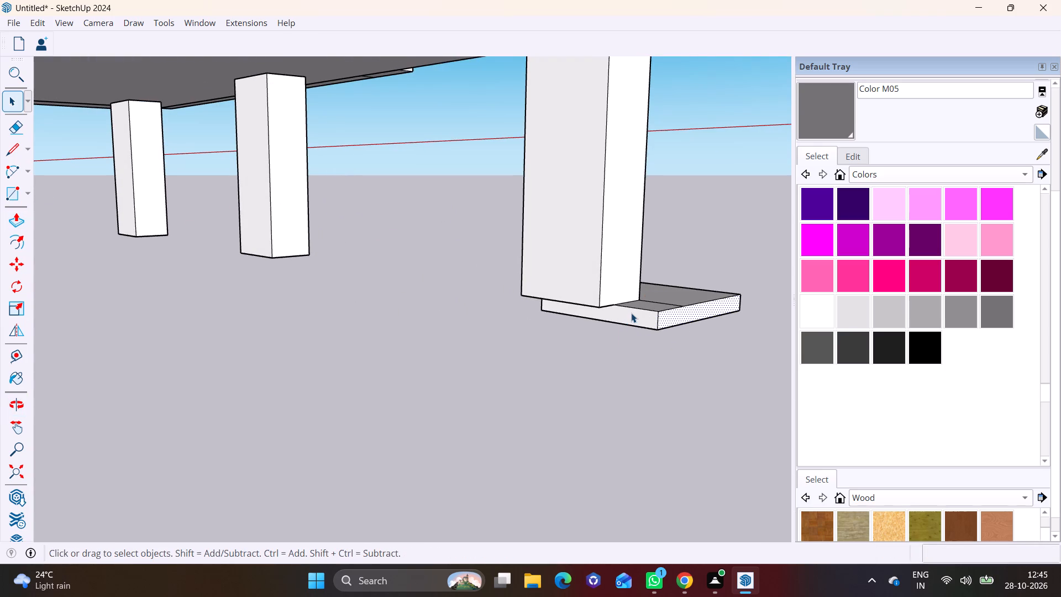
left_click(631, 313)
left_click(22, 216)
left_click(622, 307)
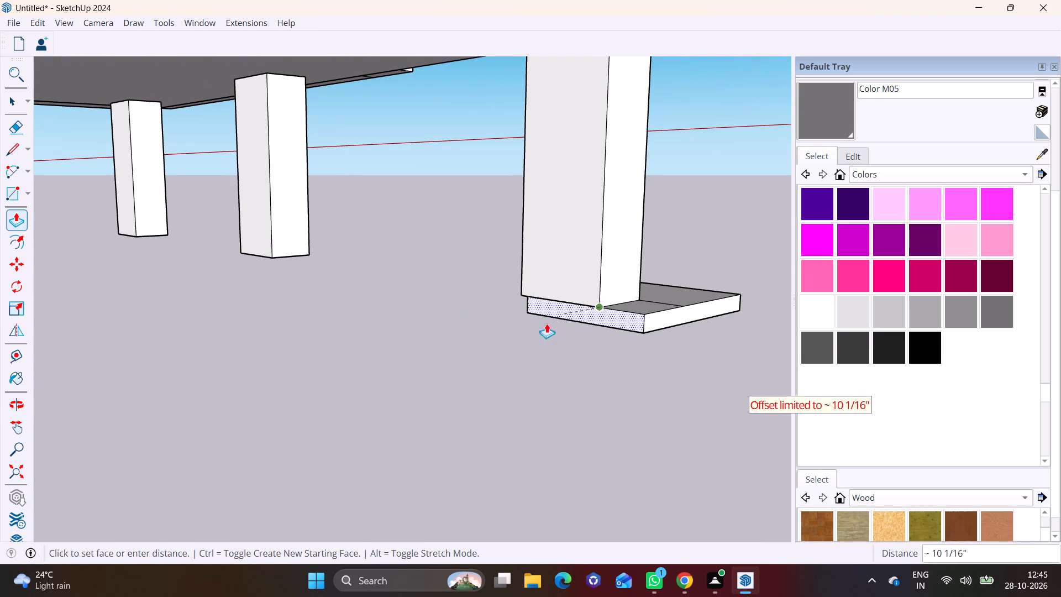
left_click(397, 336)
left_click(626, 318)
scroll(338, 353, "down", 13)
middle_click_drag(337, 354, 645, 265, "shift")
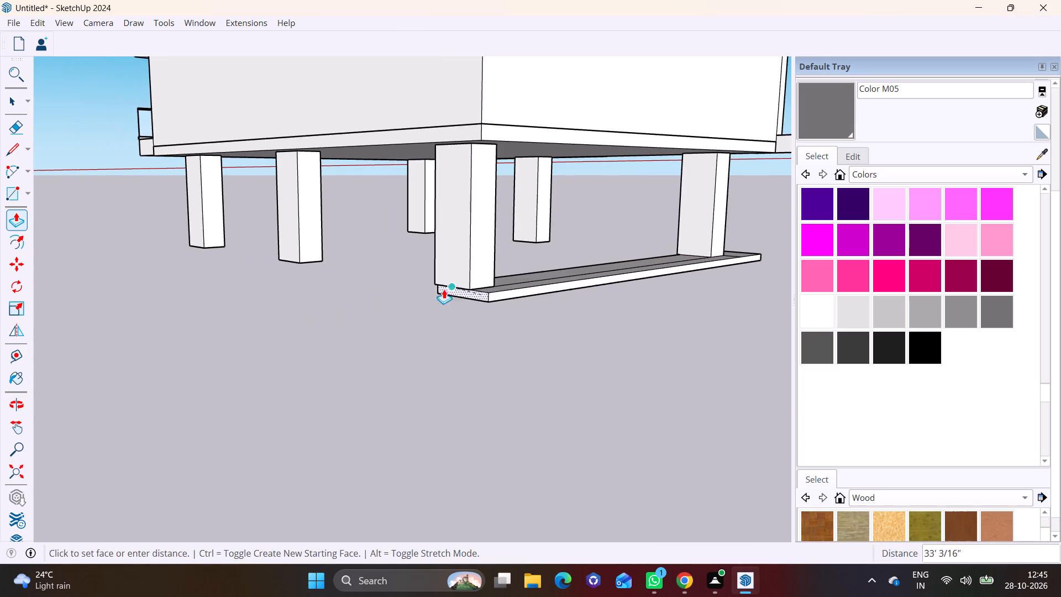
left_click(424, 291)
Extend the strip's inner long side about 44' 4 5/16" beneath all the columns, and slightly further on the balcony side.
middle_click_drag(579, 300, 241, 382)
middle_click_drag(510, 400, 358, 397)
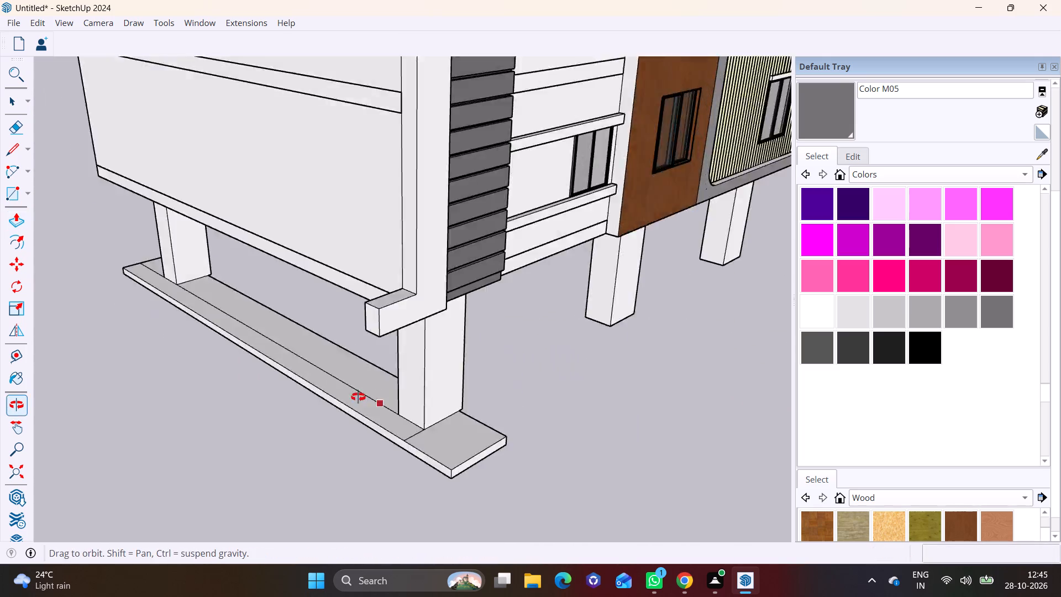
middle_click_drag(358, 397, 106, 348)
scroll(248, 343, "up", 5)
middle_click_drag(169, 308, 148, 250)
middle_click_drag(177, 254, 298, 260, "shift")
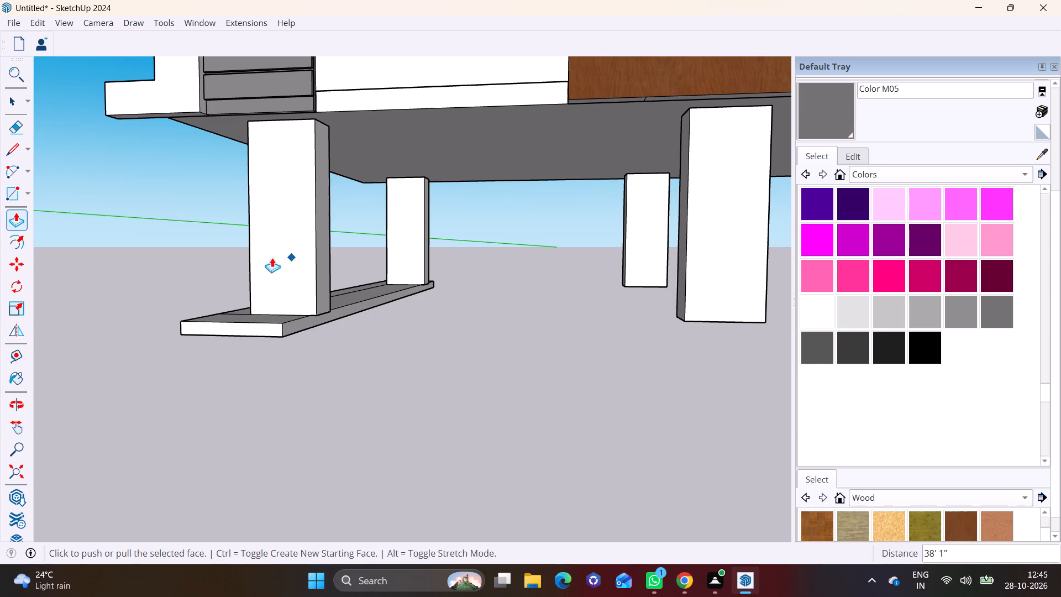
left_click(11, 100)
left_click(297, 323)
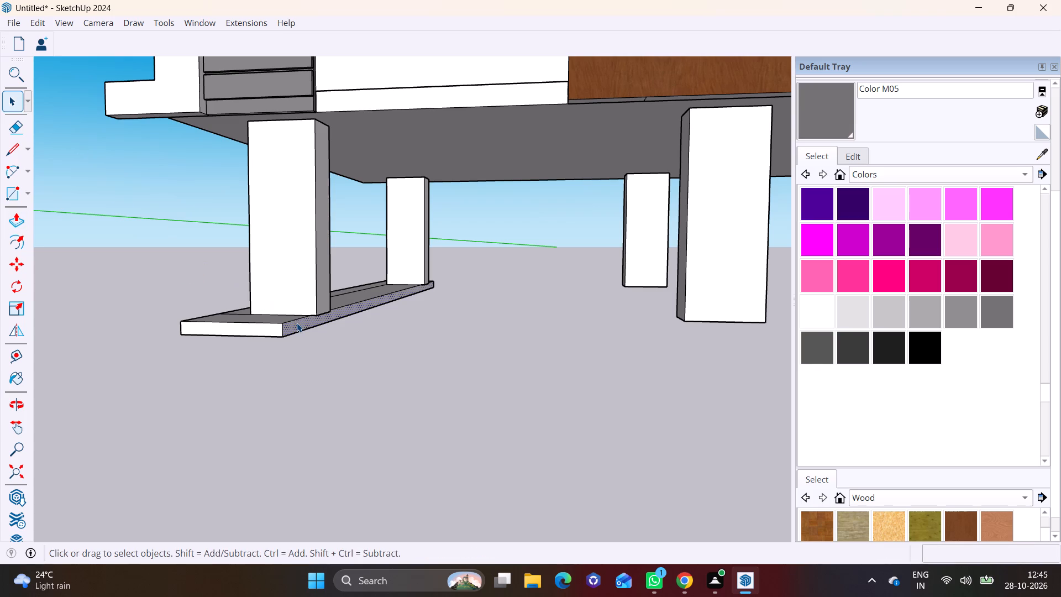
middle_click_drag(300, 324, 271, 354)
scroll(311, 317, "up", 5)
left_click(12, 221)
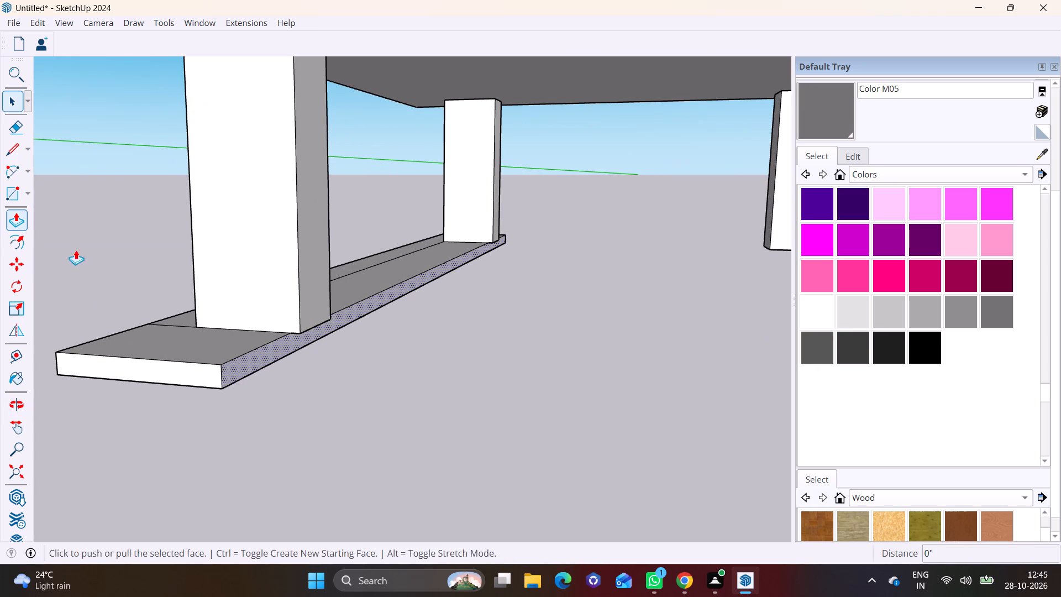
left_click(268, 354)
scroll(568, 372, "down", 12)
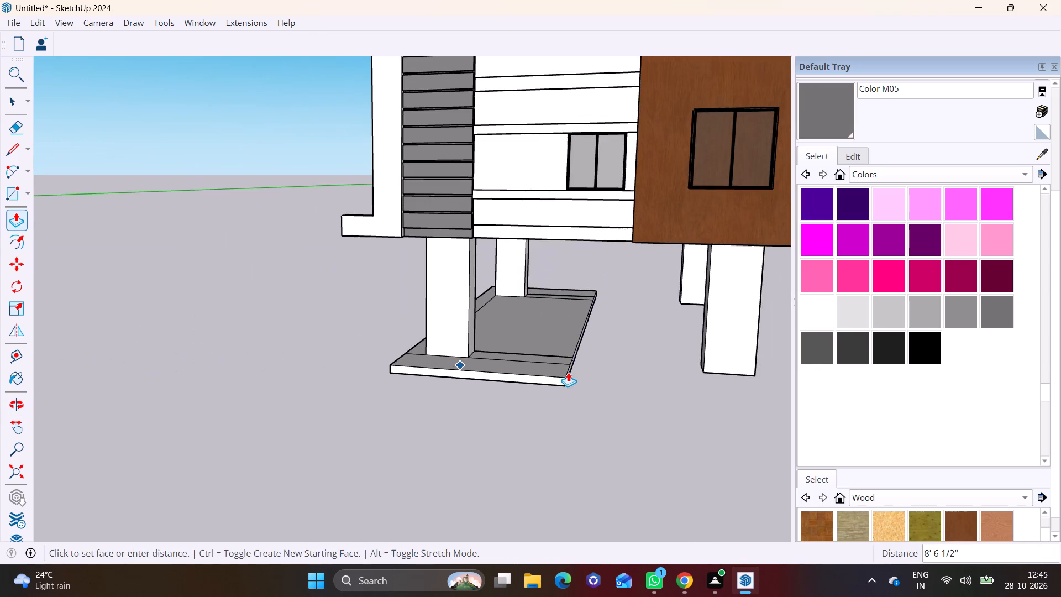
middle_click_drag(568, 372, 261, 371)
left_click(781, 386)
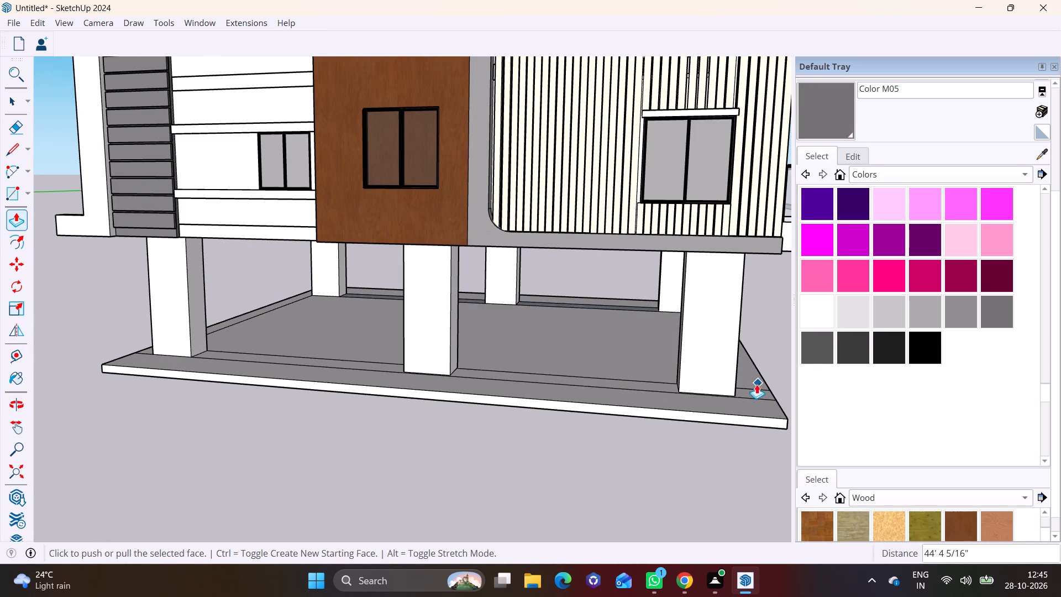
middle_click_drag(754, 383, 414, 413)
left_click(430, 417)
left_click(469, 413)
Delete the two seam lines beside the balcony-side front column and the one between it and the middle column from the slab top.
middle_click_drag(512, 340, 510, 473)
scroll(475, 460, "up", 7)
key("space")
left_click_drag(396, 355, 414, 444)
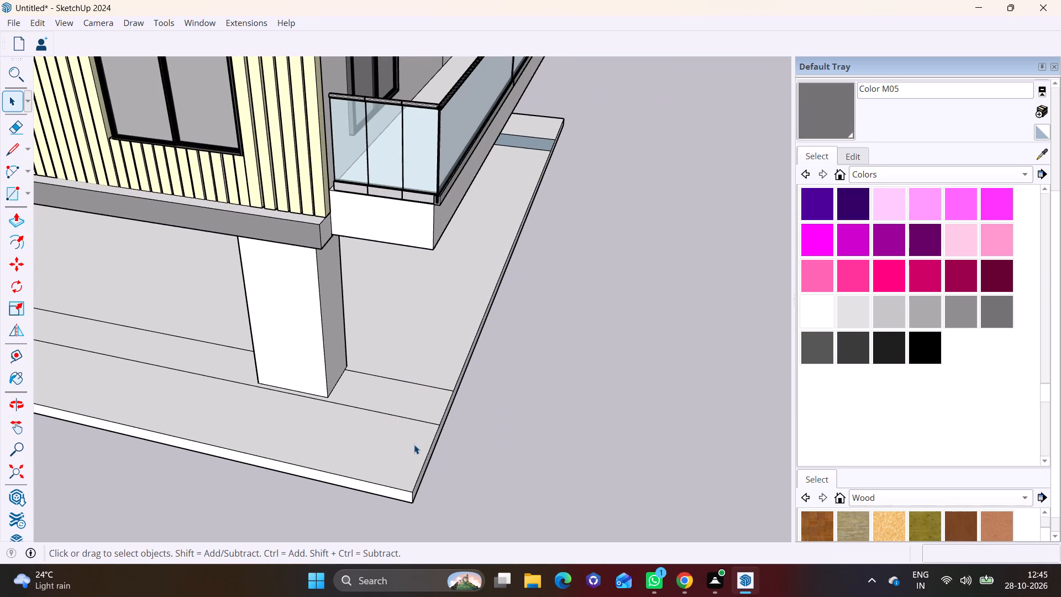
left_click(412, 384)
key("Delete")
left_click(415, 421)
key("Delete")
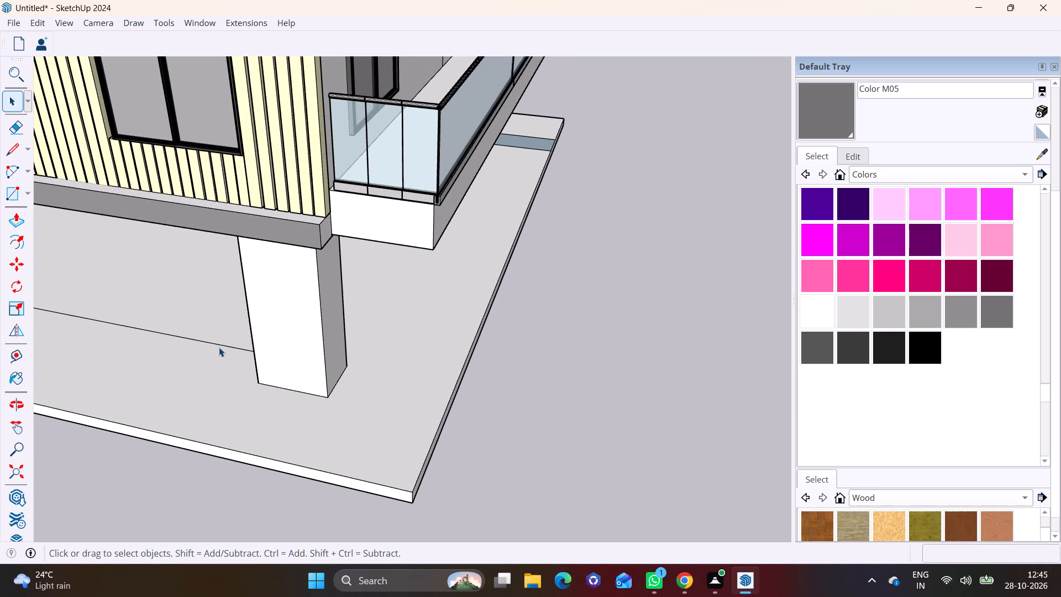
left_click(219, 347)
key("Delete")
Delete the slab-top seam line between the front middle column and the column below the grey slat strip.
scroll(224, 358, "down", 7)
middle_click_drag(243, 370, 477, 358, "shift")
scroll(192, 320, "up", 3)
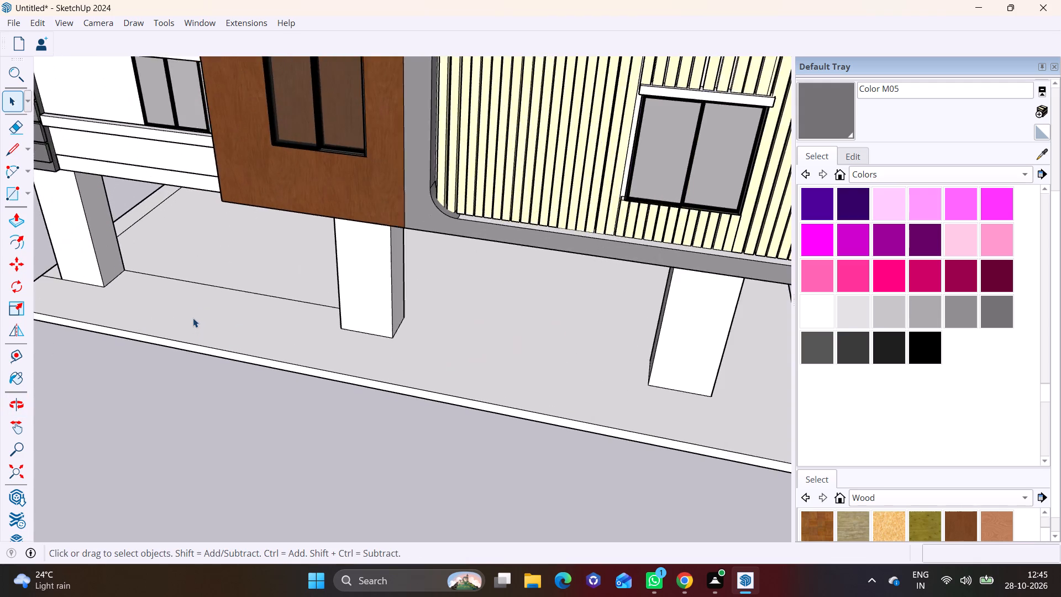
scroll(193, 318, "up", 4)
left_click(206, 278)
left_click(218, 274)
left_click(218, 277)
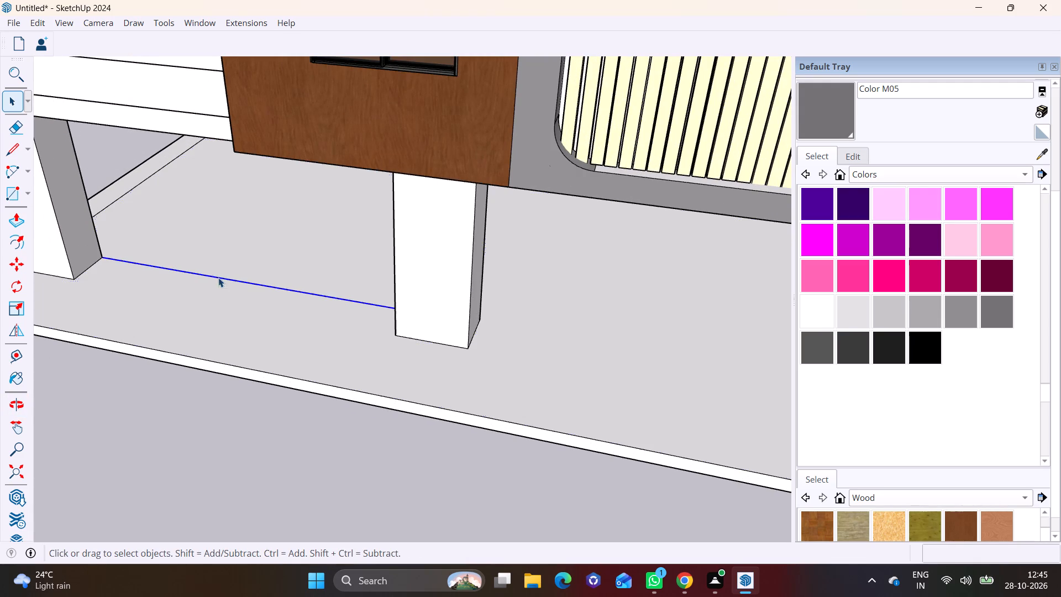
key("Delete")
Delete the slab-top seam line along the blank wall and the short one at the foot of the grey-slat corner column.
scroll(193, 398, "down", 8)
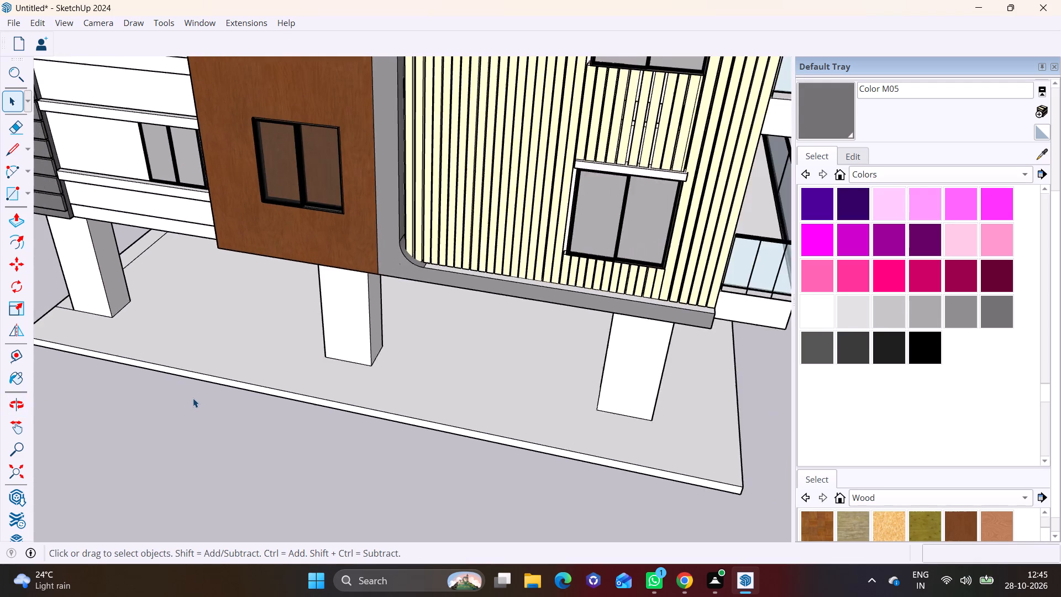
middle_click_drag(197, 386, 448, 389)
scroll(212, 417, "down", 3)
middle_click_drag(203, 402, 569, 303, "shift")
middle_click_drag(358, 415, 534, 371)
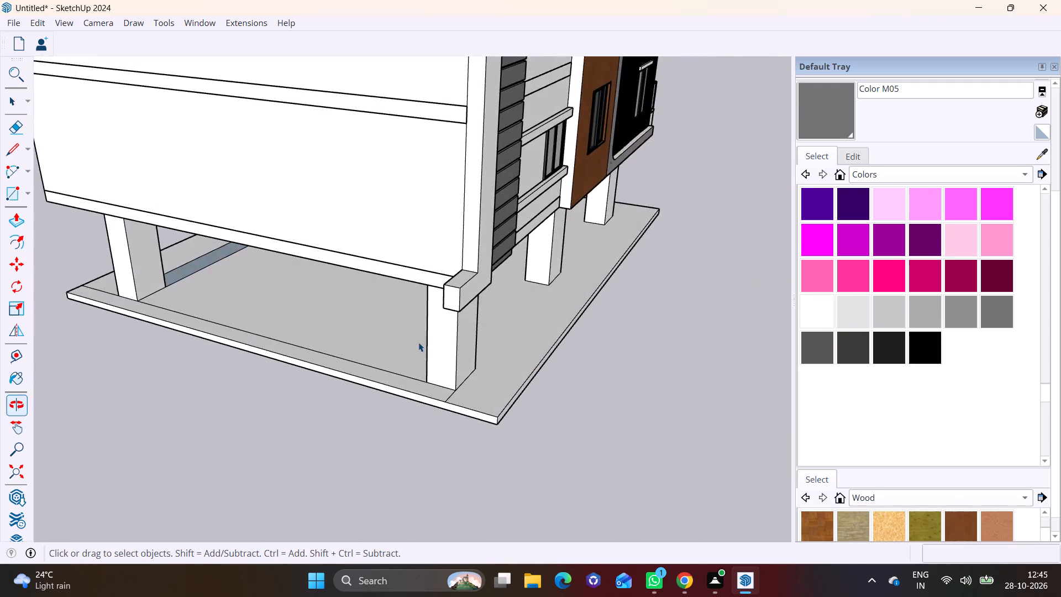
scroll(418, 342, "up", 7)
left_click(380, 411)
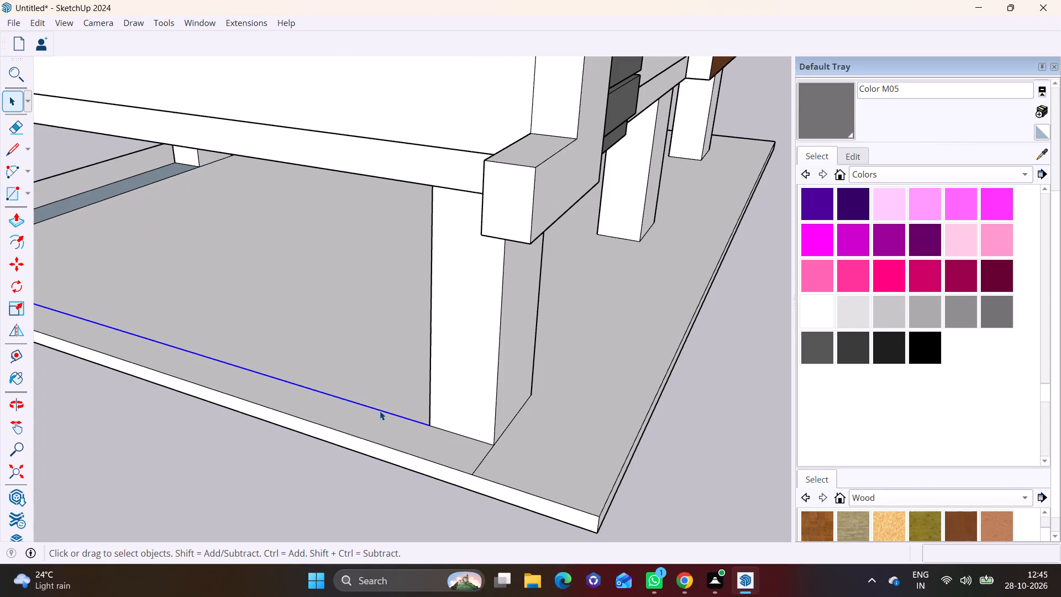
key("Delete")
left_click(487, 454)
key("Delete")
scroll(333, 419, "down", 5)
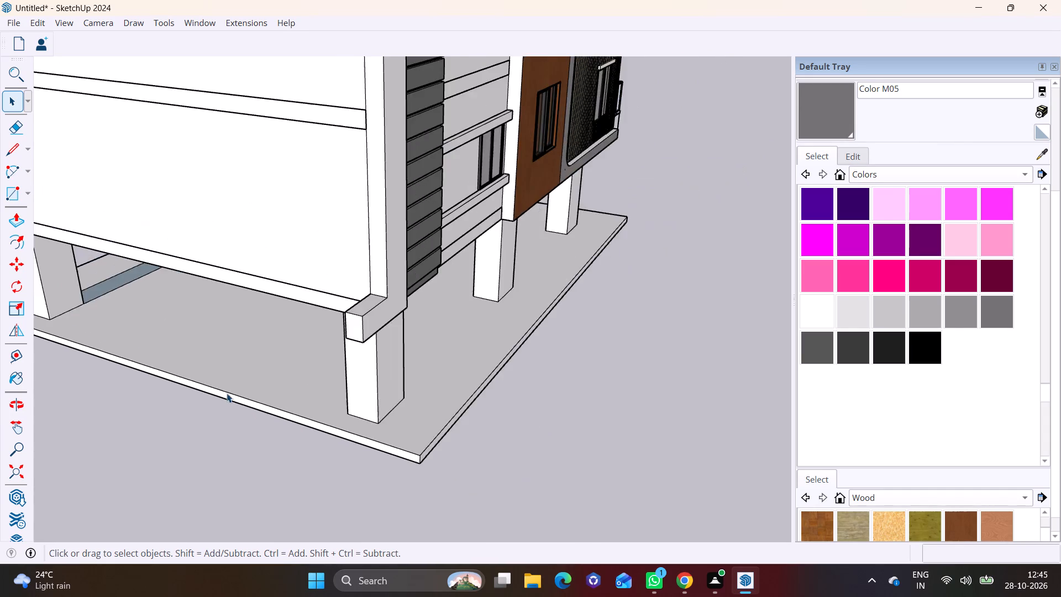
Remove the short seam line on the slab top at the foot of the rear corner column.
scroll(227, 393, "down", 4)
middle_click_drag(231, 379, 508, 393, "shift")
scroll(351, 324, "up", 7)
middle_click_drag(339, 338, 690, 375)
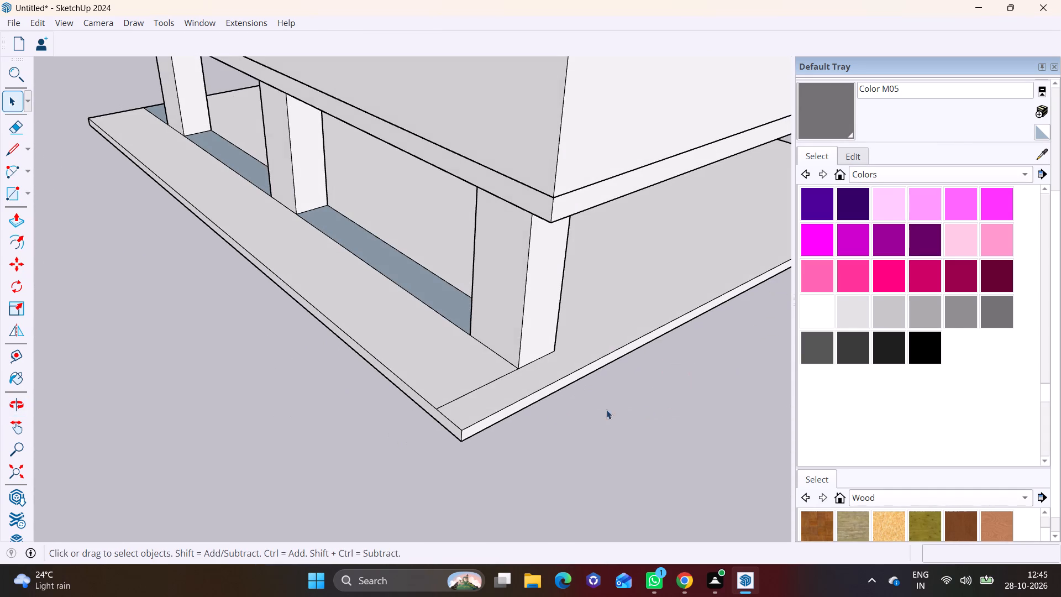
left_click(480, 387)
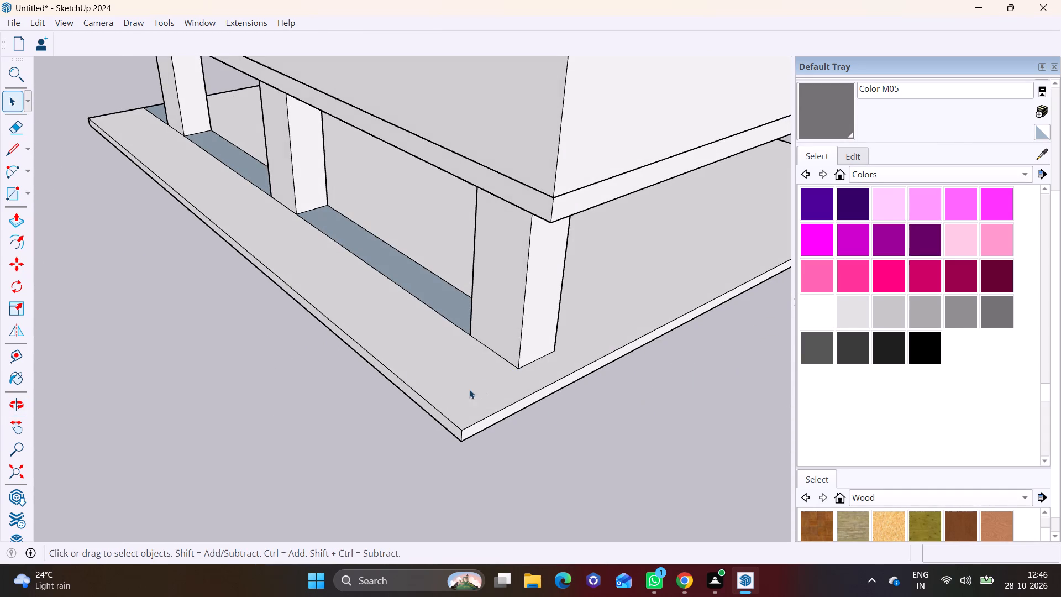
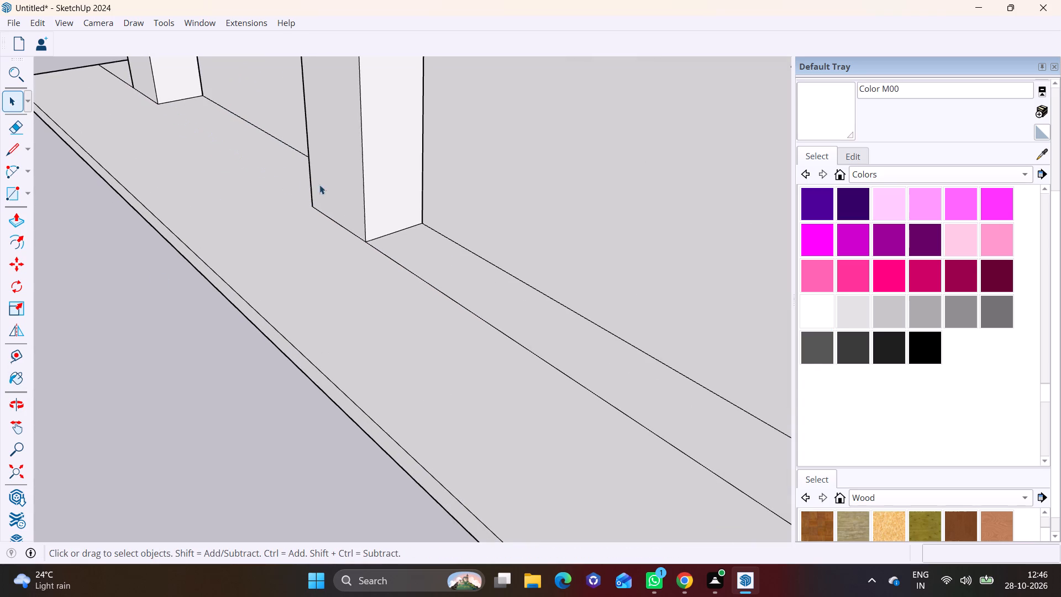
Delete the three long seam lines running along the slab top beside the middle column on the blank-wall side.
left_click(405, 270)
key("Delete")
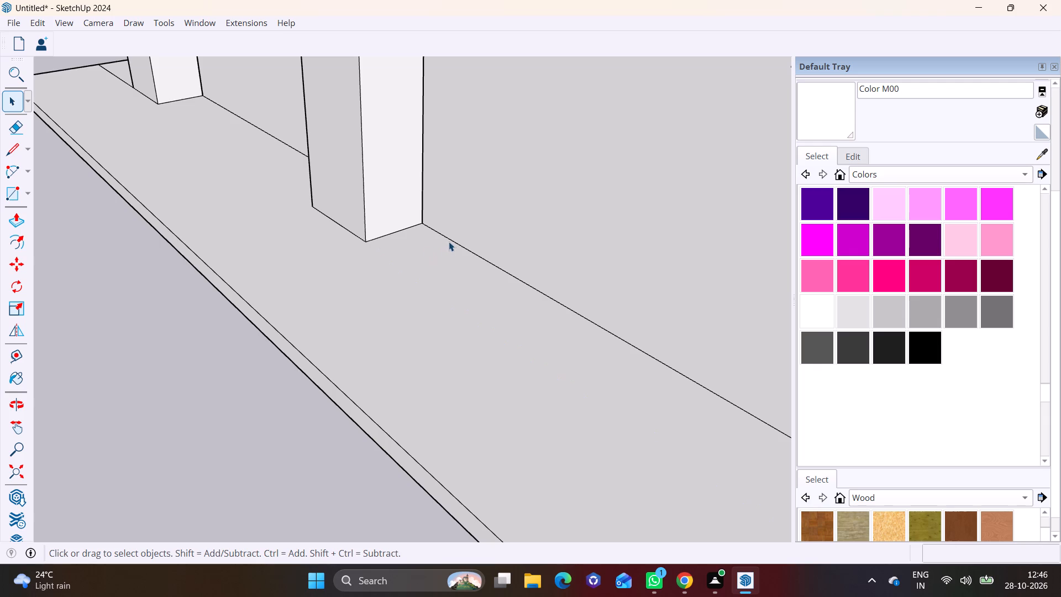
left_click(449, 242)
key("Delete")
left_click(293, 149)
key("Delete")
Delete the two short seam lines between the balcony-side corner column and the slab edge on the blank-wall side.
scroll(255, 140, "down", 3)
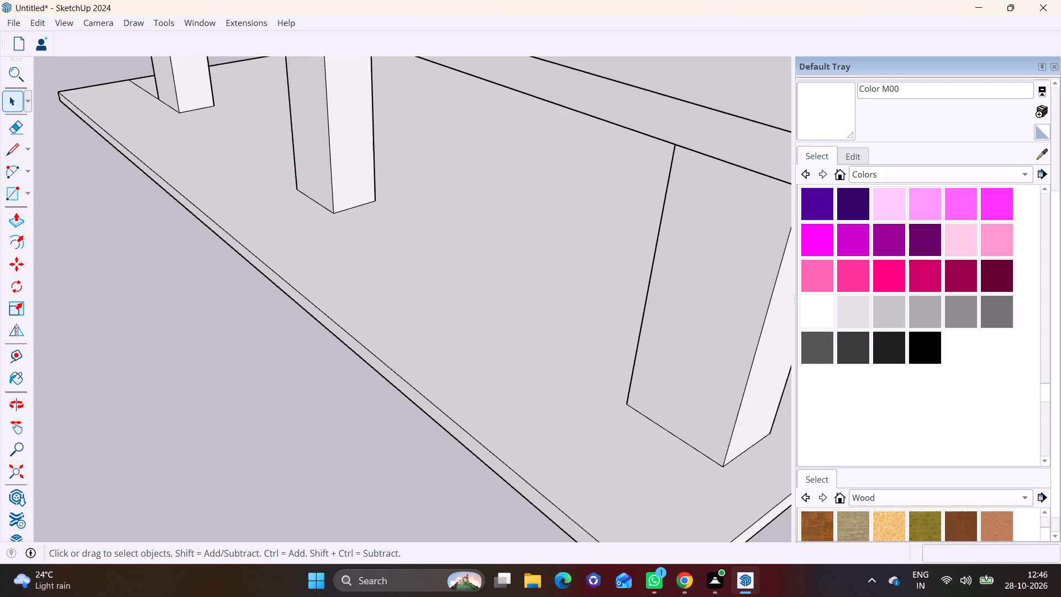
middle_click_drag(222, 149, 507, 233)
middle_click_drag(182, 239, 548, 237, "shift")
scroll(300, 208, "up", 3)
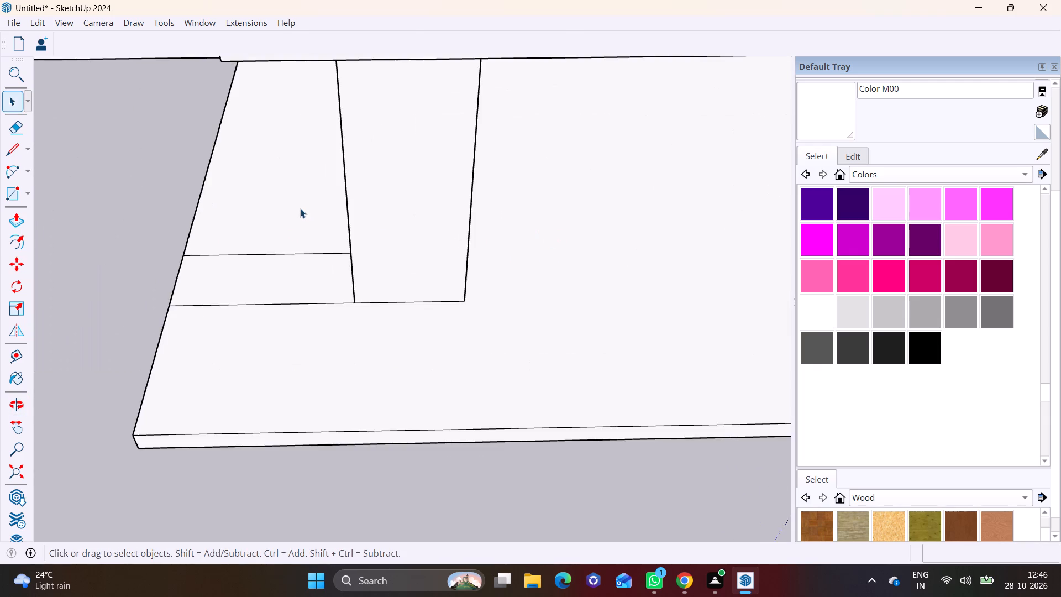
scroll(300, 208, "up", 2)
left_click(292, 264)
key("Delete")
left_click(304, 326)
key("Delete")
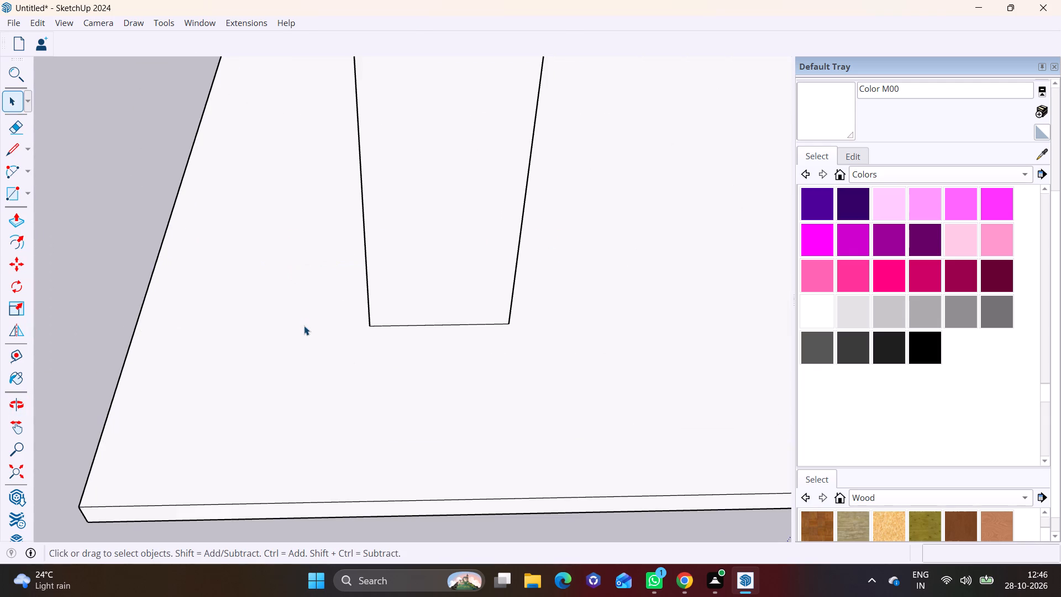
Thicken the ground slab by pushing/pulling its underside face slightly downward.
scroll(304, 326, "down", 14)
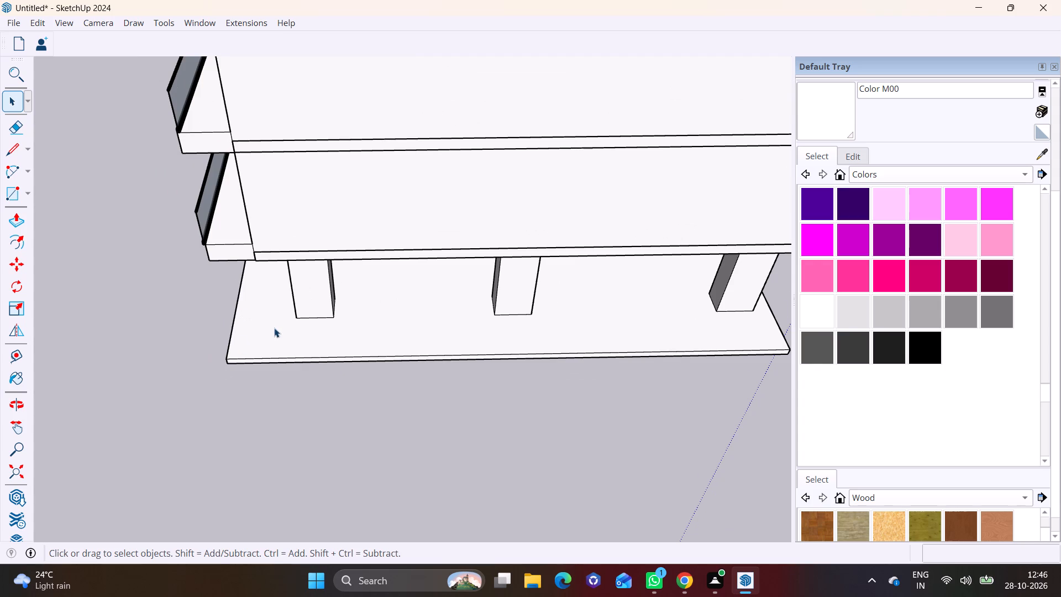
scroll(274, 327, "down", 2)
middle_click_drag(300, 329, 423, 173)
middle_click_drag(313, 313, 733, 232)
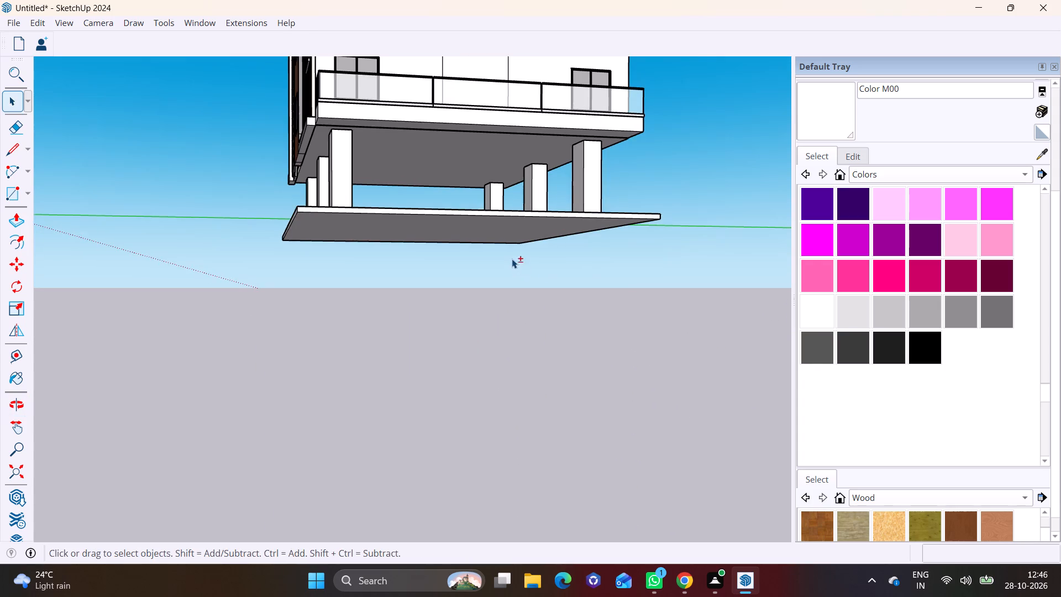
middle_click_drag(502, 271, 437, 436, "shift")
middle_click_drag(434, 418, 430, 502)
middle_click_drag(418, 474, 429, 386, "shift")
middle_click_drag(574, 474, 436, 489)
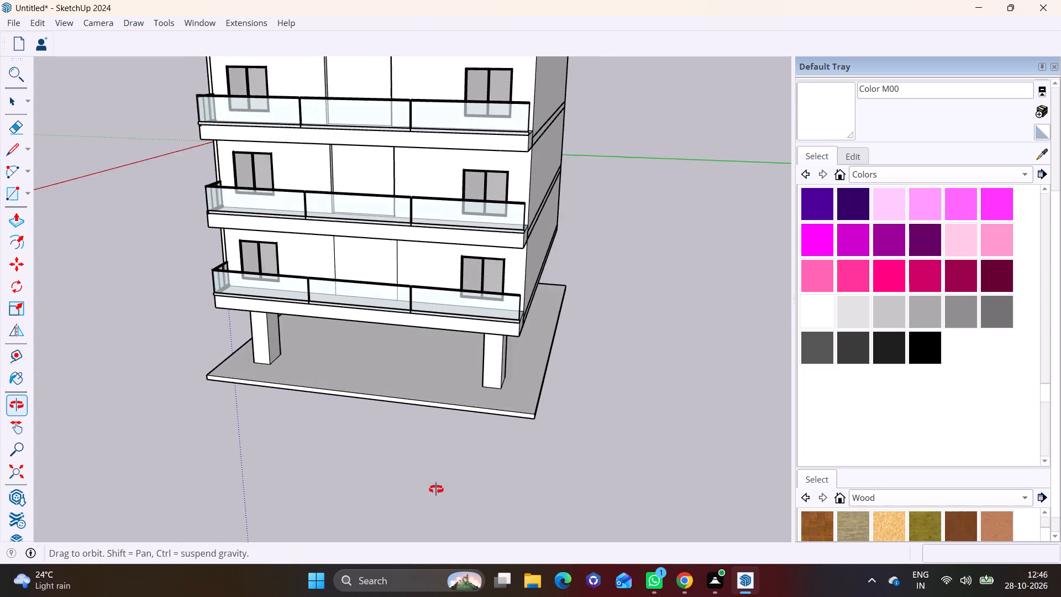
middle_click_drag(436, 489, 438, 479)
scroll(540, 400, "up", 6)
middle_click_drag(460, 415, 465, 133)
key("space")
left_click(422, 254)
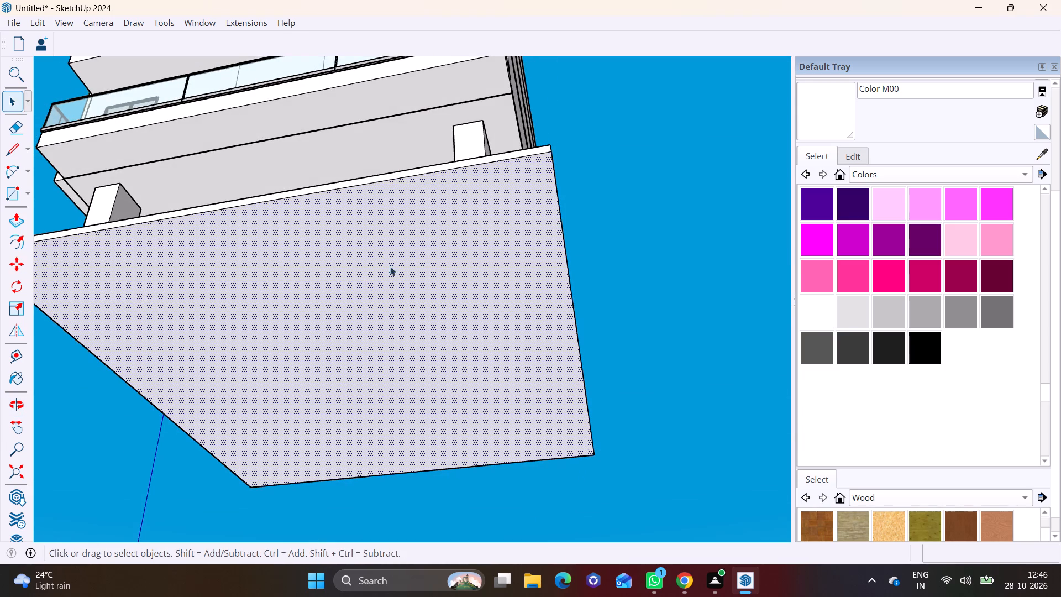
left_click(8, 219)
left_click(403, 360)
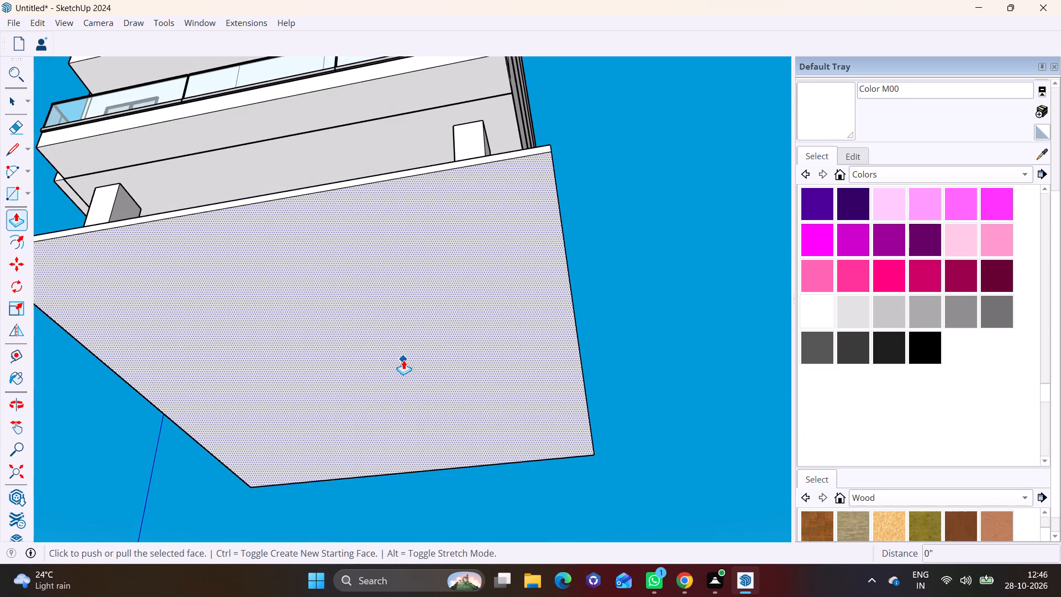
key("ctrl+z")
left_click(325, 267)
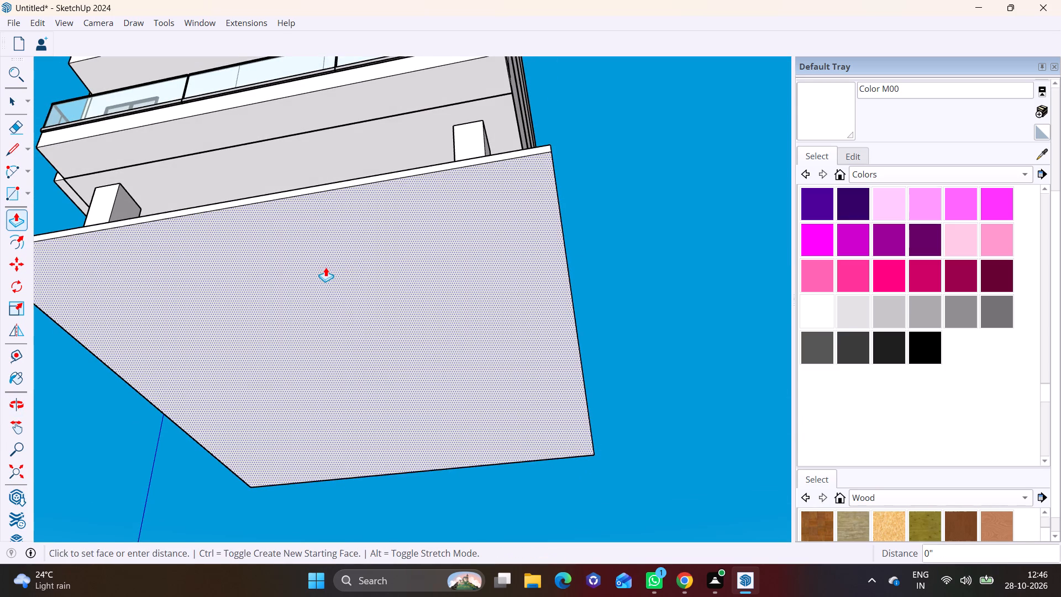
left_click(319, 275)
key("space")
left_click(622, 287)
Pull the slab's rear side face, opposite the balconies, outward by about 5' 1/8".
middle_click_drag(617, 226, 521, 587)
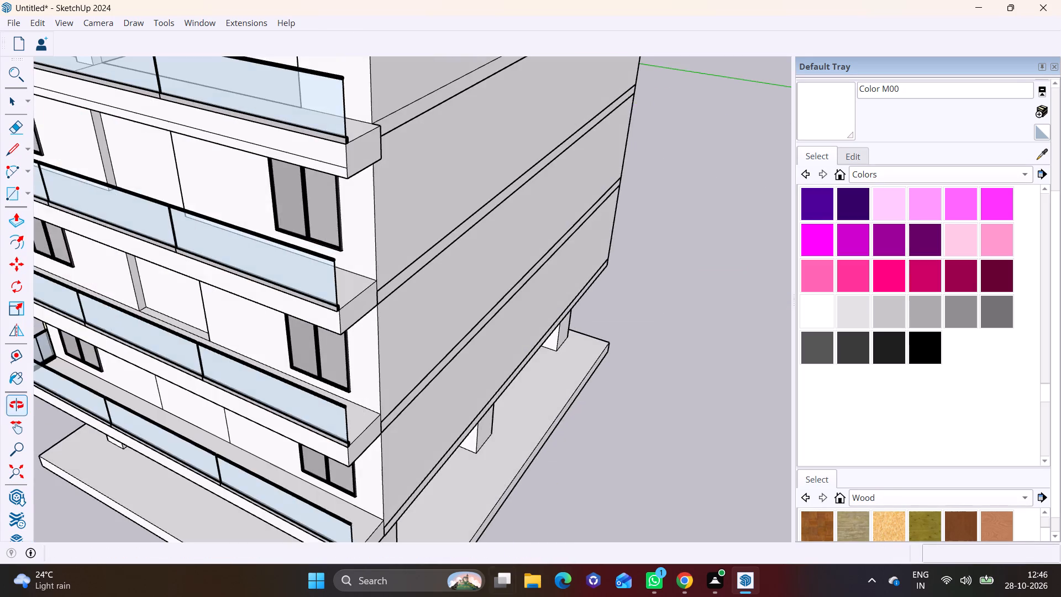
middle_click_drag(493, 497, 631, 317)
scroll(657, 321, "up", 1)
middle_click_drag(657, 321, 221, 314)
middle_click_drag(537, 358, 286, 288, "shift")
scroll(533, 366, "up", 2)
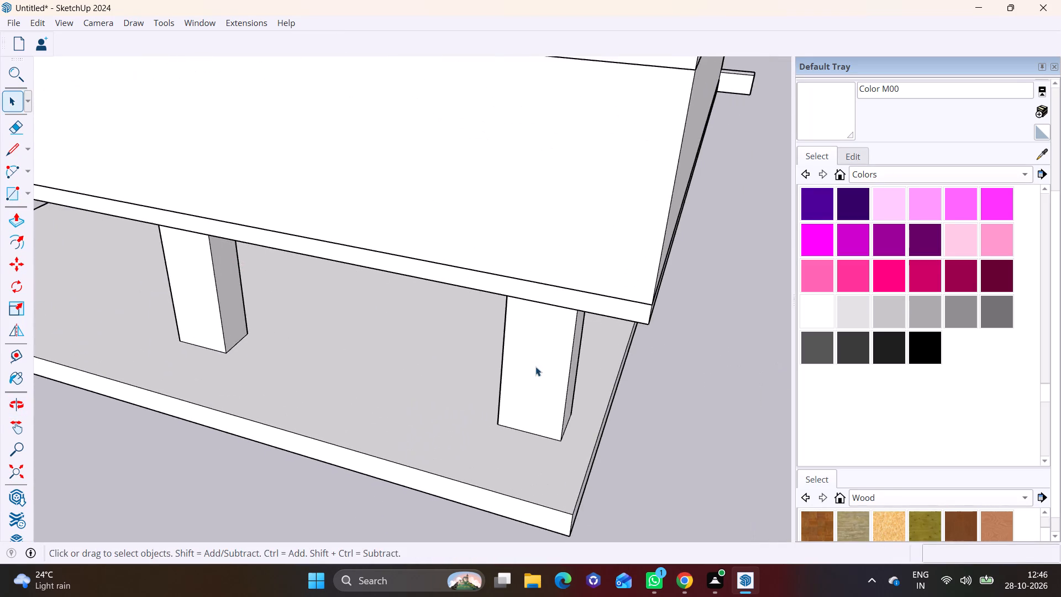
middle_click_drag(560, 354, 289, 222)
scroll(406, 280, "up", 2)
left_click(392, 313)
scroll(392, 314, "down", 6)
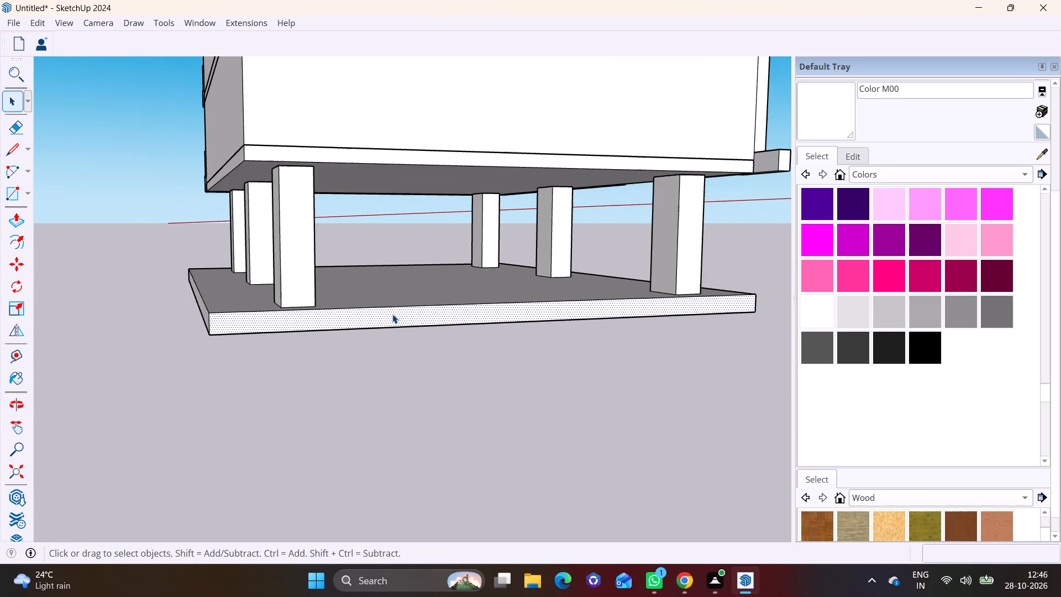
middle_click_drag(392, 314, 475, 341)
left_click(9, 207)
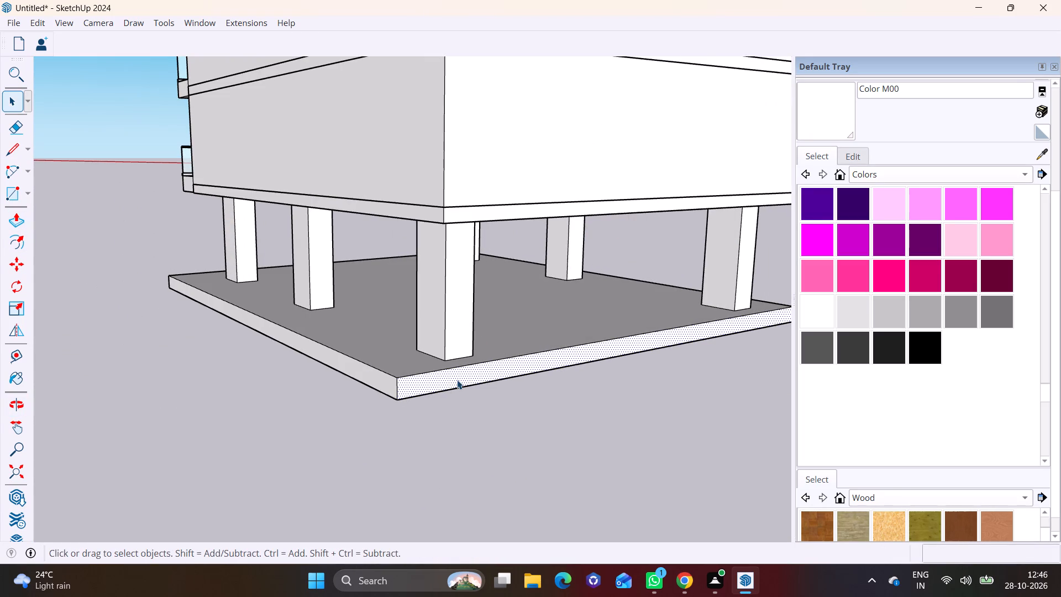
left_click(10, 218)
left_click(485, 364)
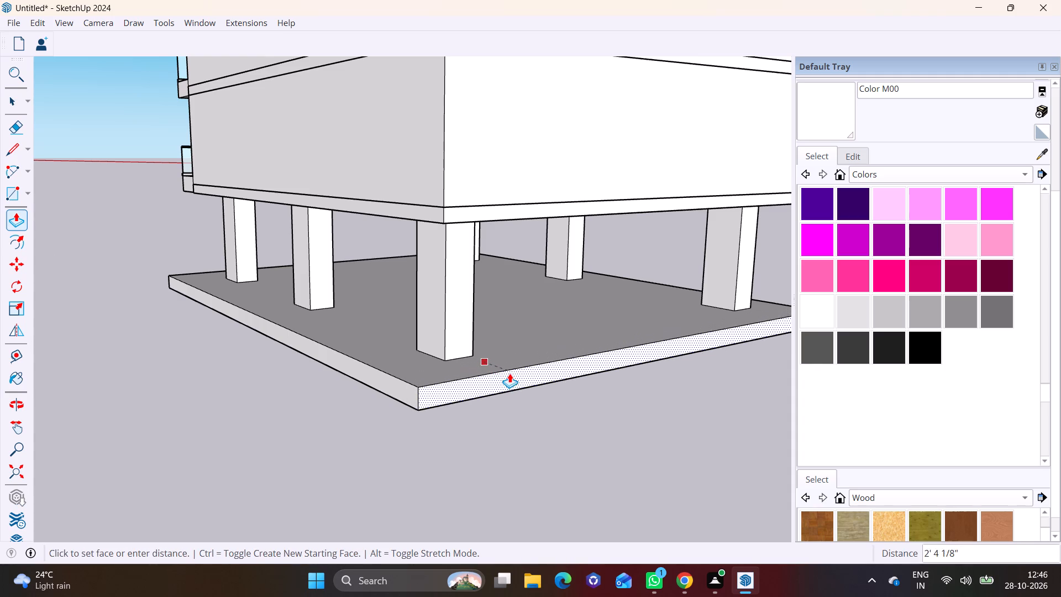
left_click(534, 376)
Pull the slab's side face along the brown-panel and slatted facade outward by about 2' 10 3/16".
scroll(539, 378, "down", 5)
middle_click_drag(528, 374, 339, 441)
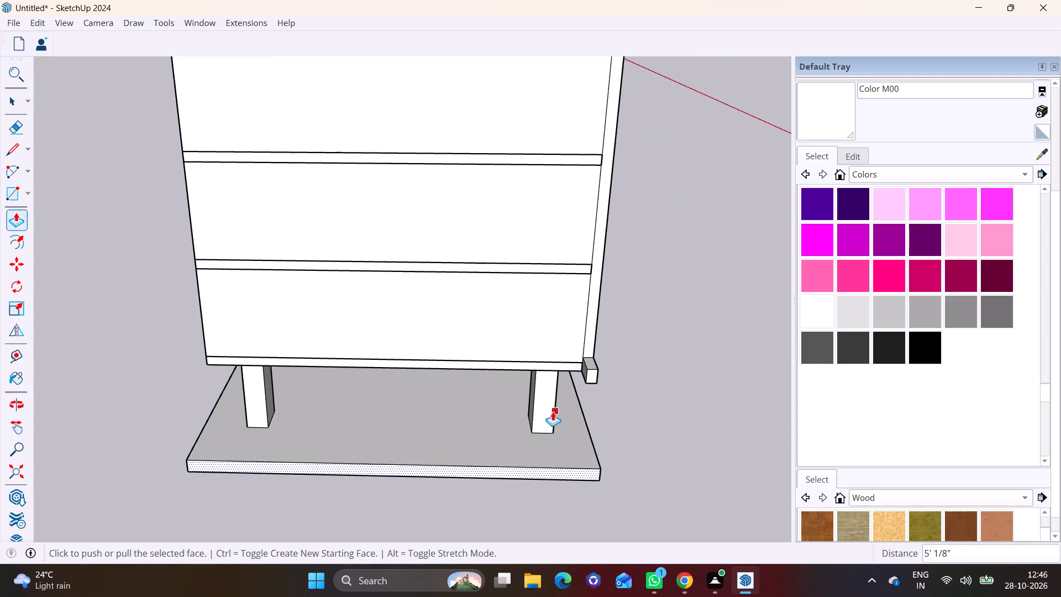
middle_click_drag(553, 411, 343, 349)
scroll(462, 376, "up", 2)
key("space")
left_click(424, 410)
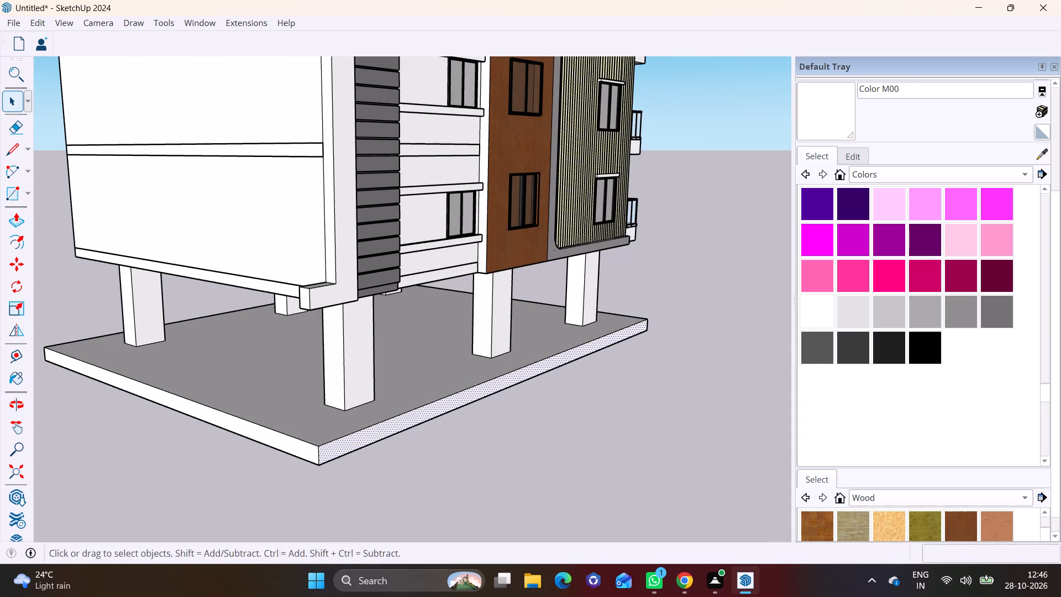
left_click(12, 225)
left_click(416, 413)
left_click(440, 421)
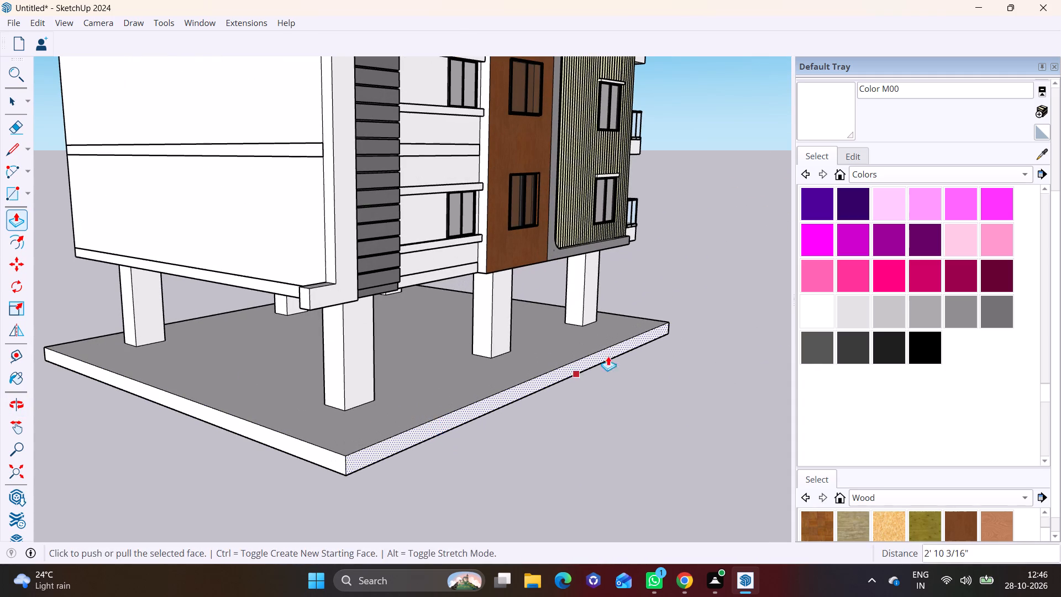
Pull the slab's long side face along the blank wall outward by about 3' 6 3/8".
middle_click_drag(630, 338, 245, 442)
scroll(654, 432, "up", 1)
middle_click_drag(643, 420, 406, 332)
scroll(722, 466, "down", 5)
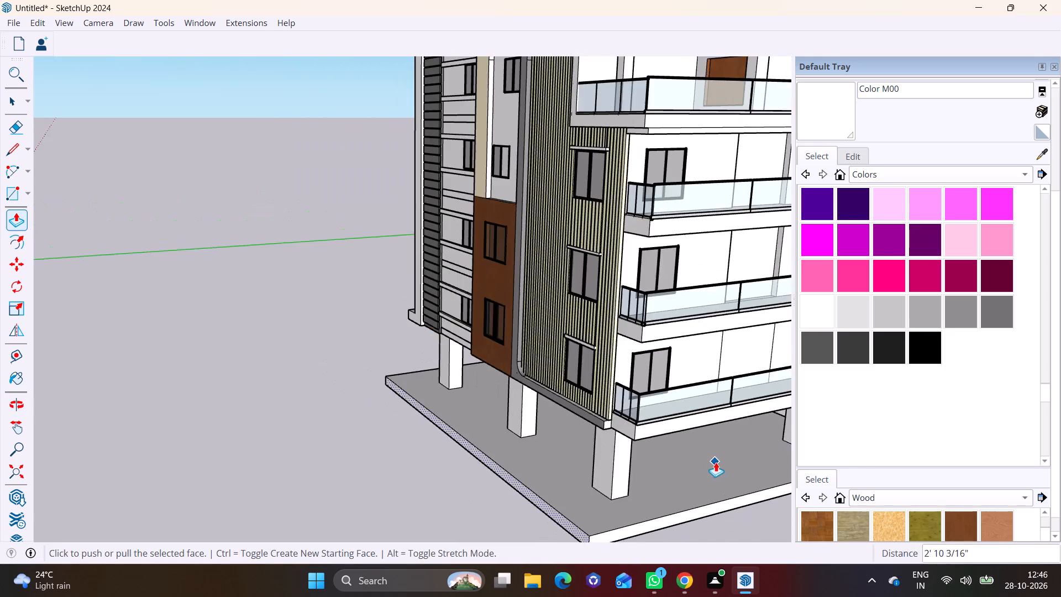
middle_click_drag(502, 404, 336, 354, "shift")
middle_click_drag(569, 381, 122, 369)
scroll(491, 428, "up", 1)
middle_click_drag(485, 428, 337, 312)
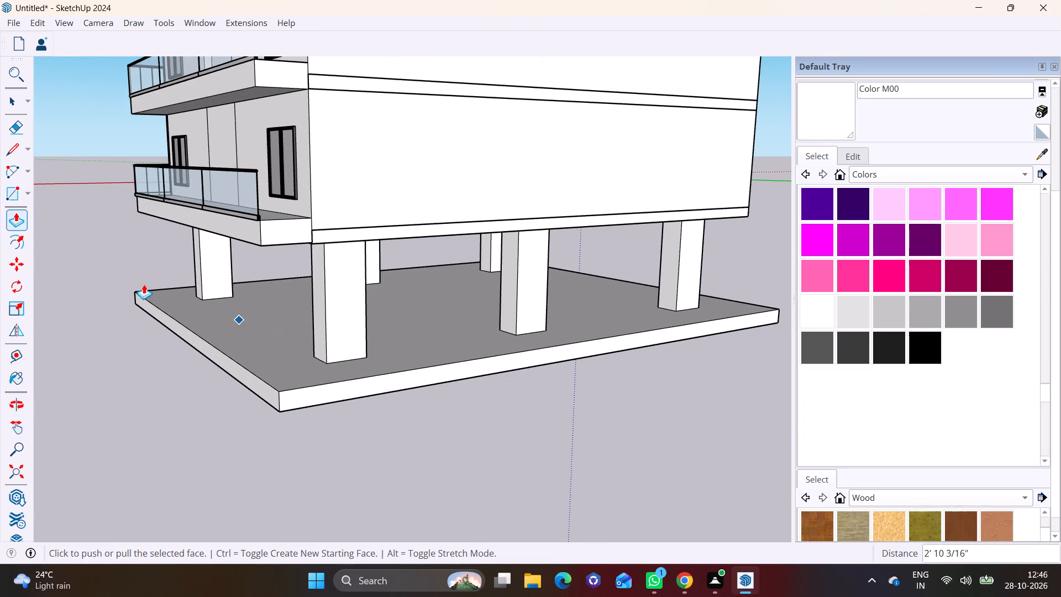
left_click(18, 99)
left_click(355, 383)
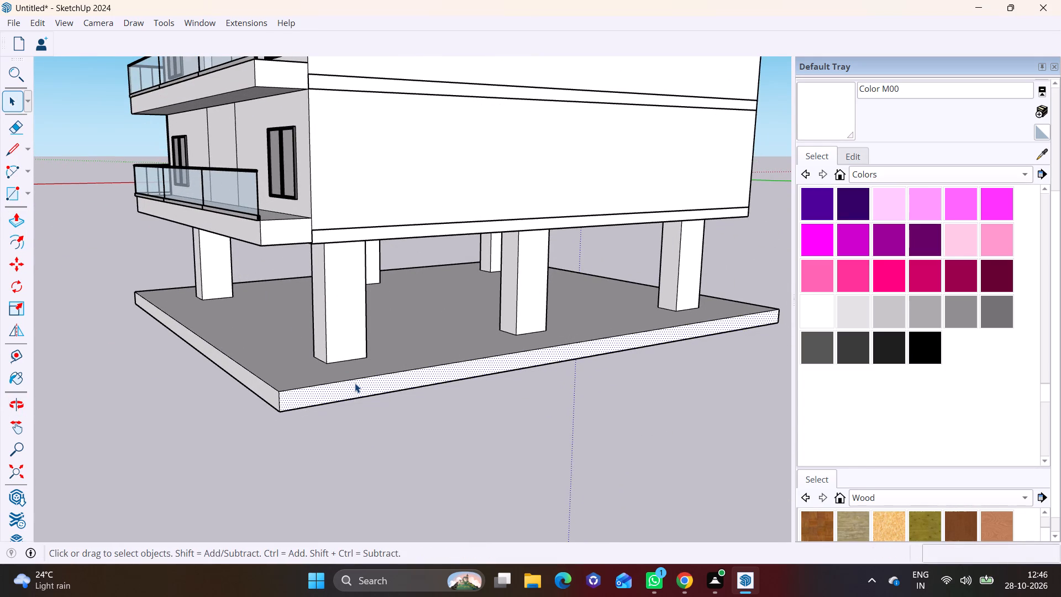
left_click(9, 219)
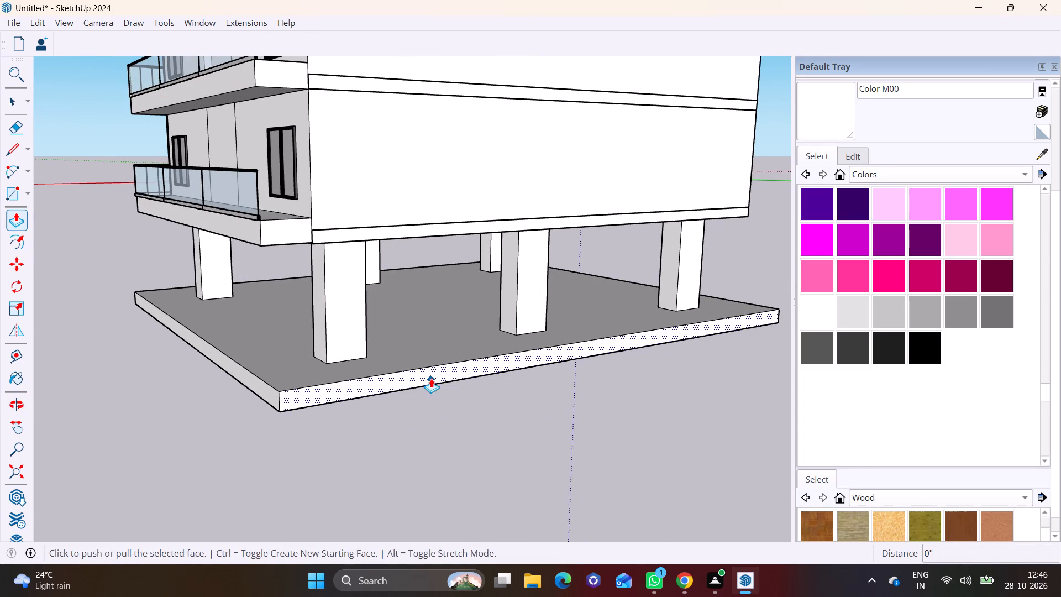
left_click(431, 378)
left_click(457, 386)
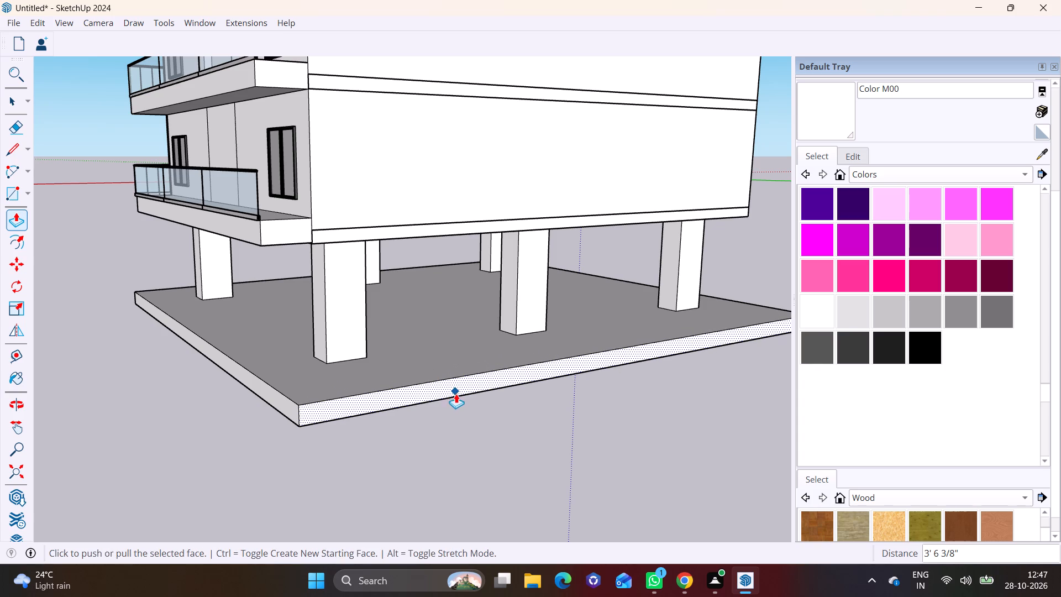
key("space")
Draw a rectangular strip about 51' 1" by 1' 4 9/16" on the slab top along the full balcony-side edge.
middle_click_drag(412, 432, 598, 455)
scroll(565, 421, "down", 3)
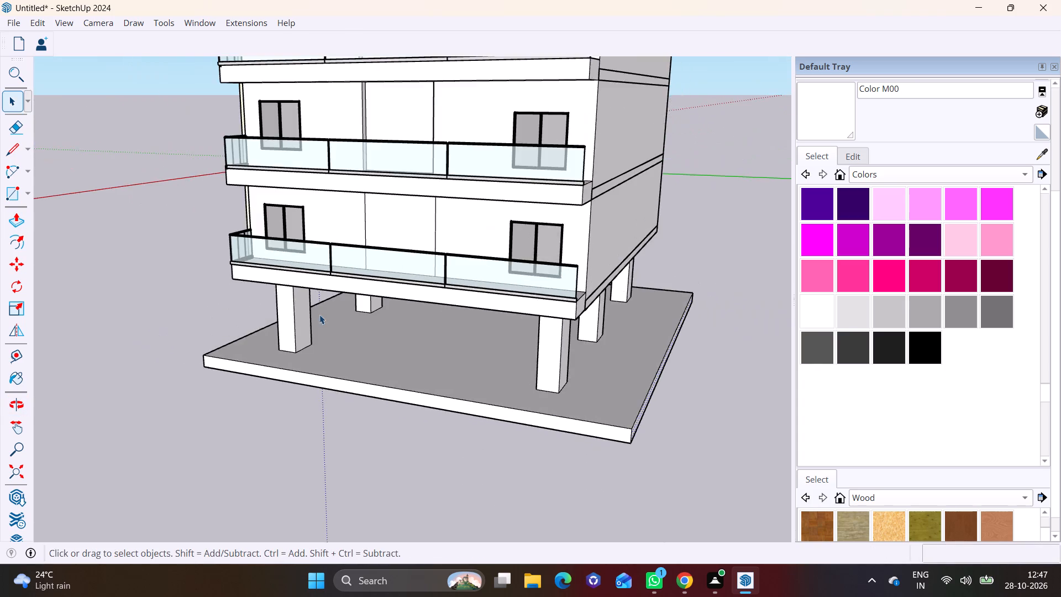
middle_click_drag(319, 314, 613, 329)
scroll(403, 324, "down", 2)
middle_click_drag(377, 351, 368, 421, "shift")
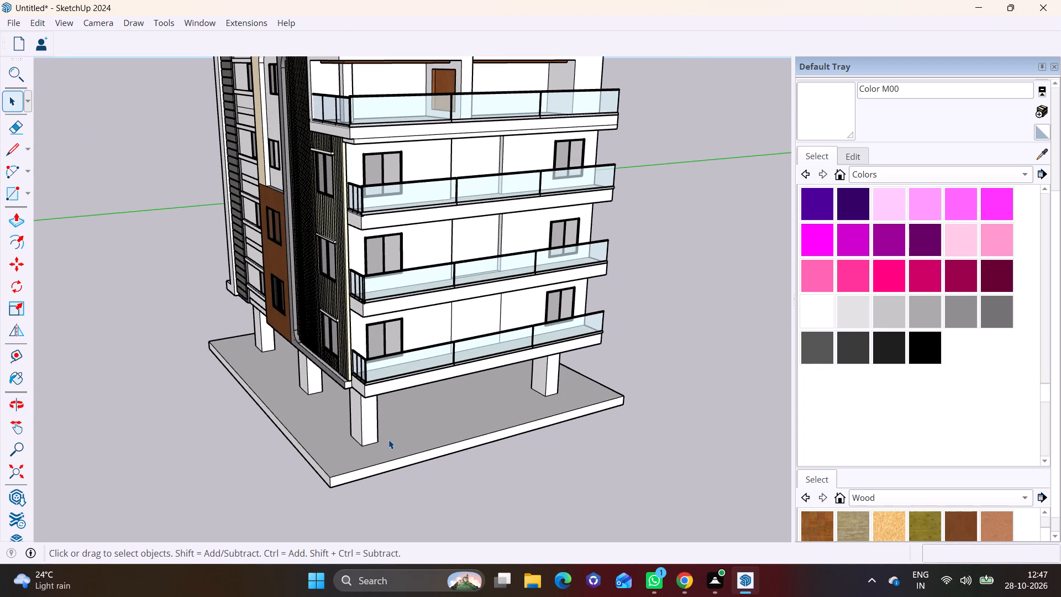
middle_click_drag(388, 440, 584, 409)
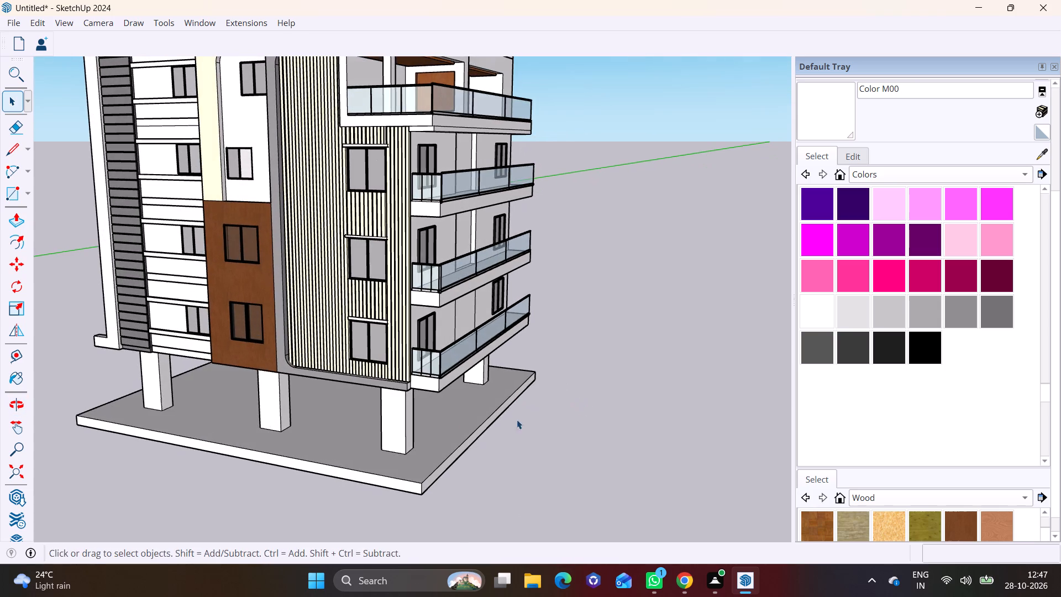
middle_click_drag(331, 404, 249, 396)
middle_click_drag(298, 393, 130, 397)
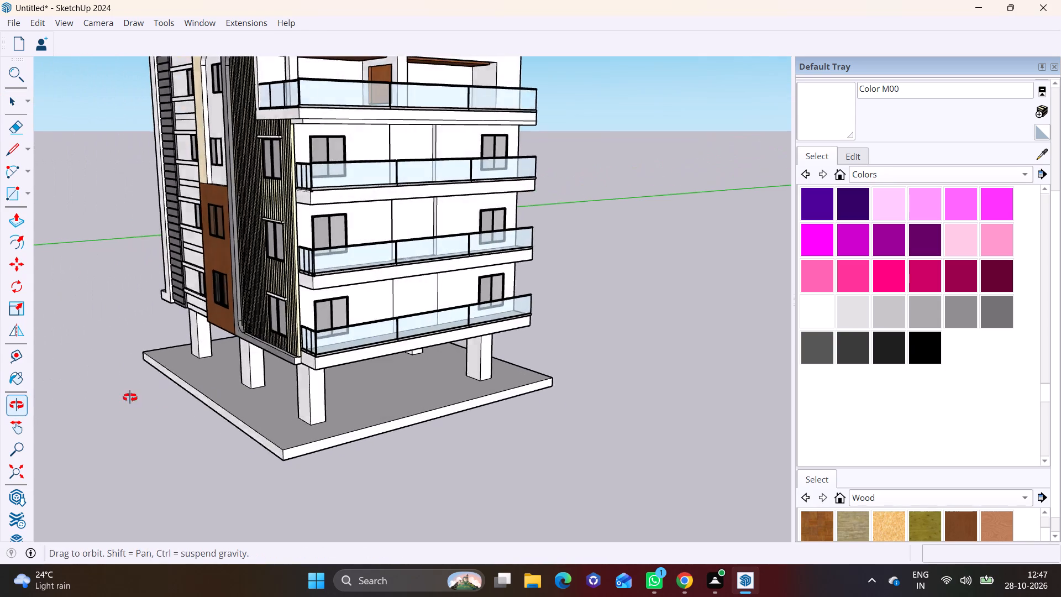
middle_click_drag(130, 397, 133, 398)
scroll(503, 381, "up", 5)
middle_click_drag(466, 374, 448, 324)
middle_click_drag(460, 334, 460, 442)
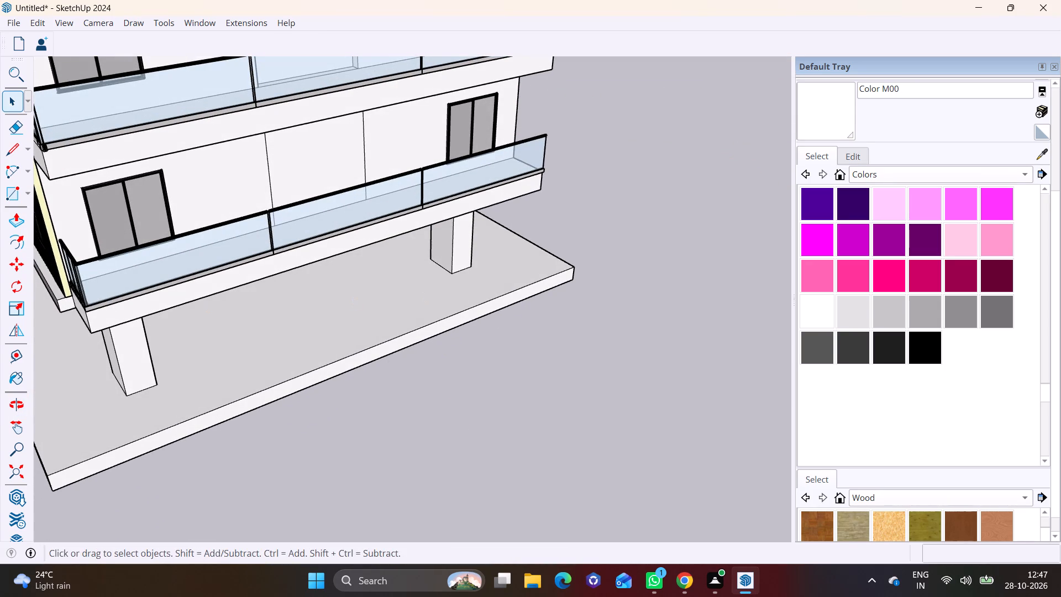
left_click(27, 195)
left_click(49, 216)
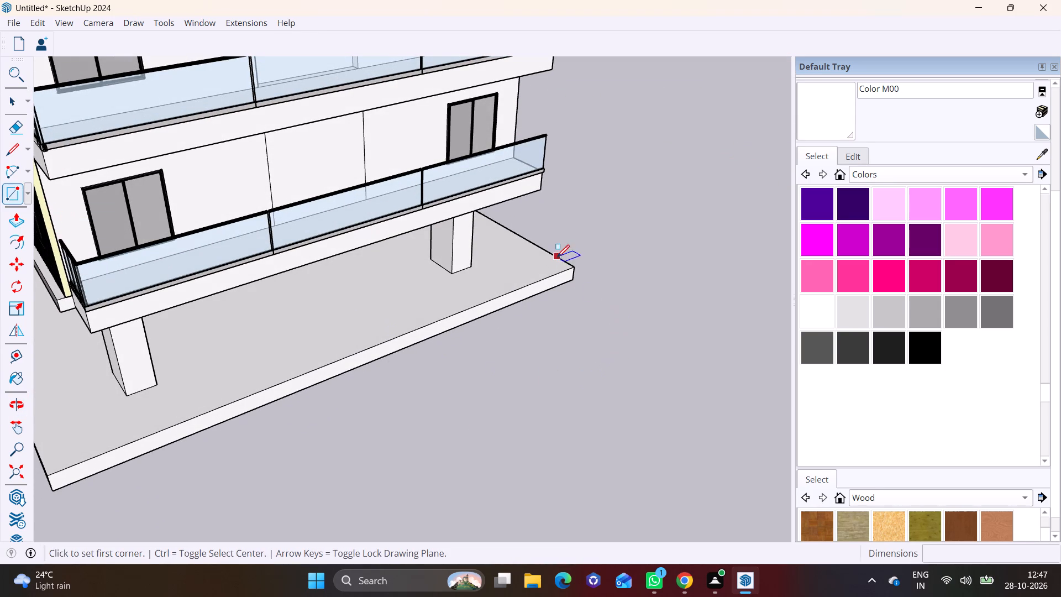
left_click(571, 265)
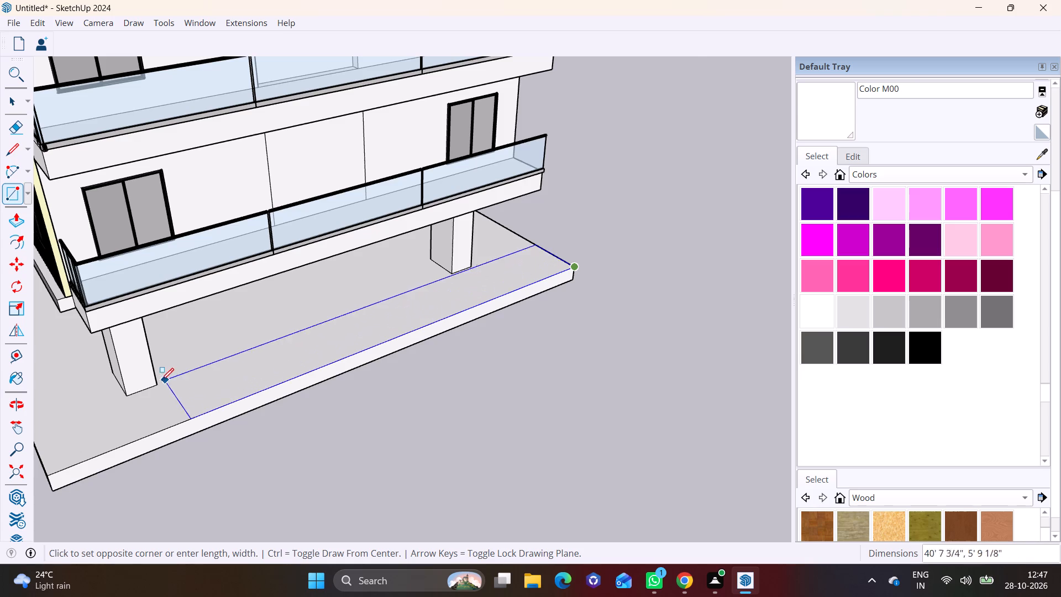
middle_click_drag(161, 380, 311, 379)
left_click(216, 462)
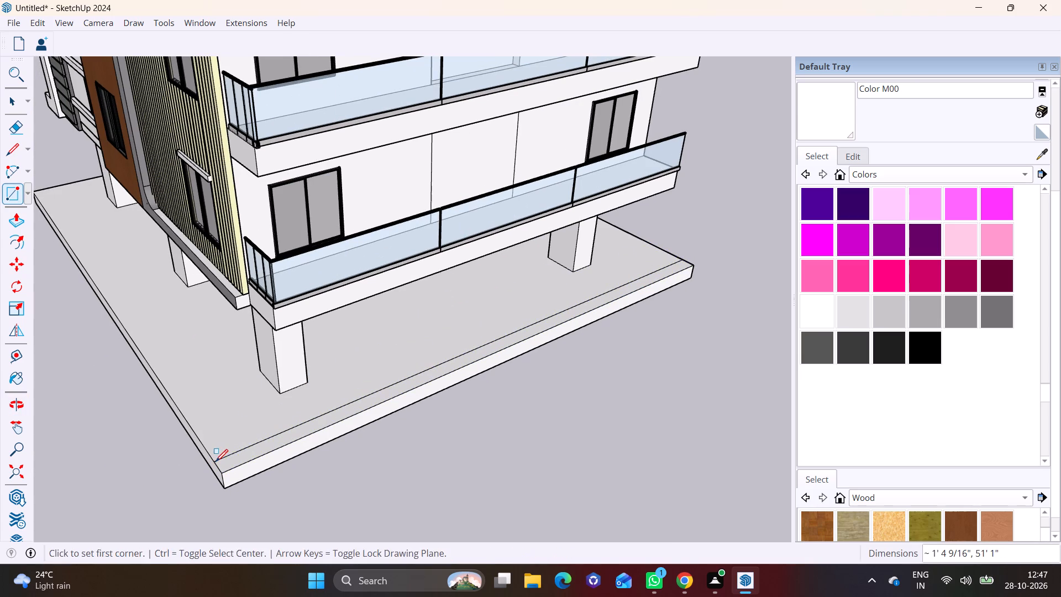
Pull the balcony-side edge strip upward about 3' 7 5/8" to form a low boundary wall.
key("space")
left_click(256, 452)
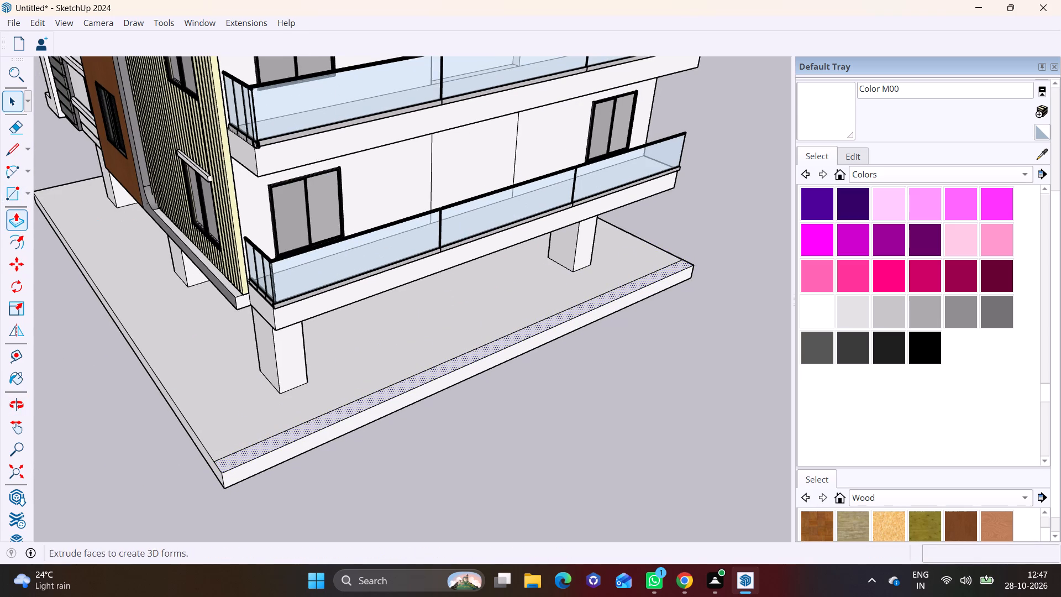
left_click(18, 216)
left_click(305, 420)
left_click_drag(303, 385, 308, 385)
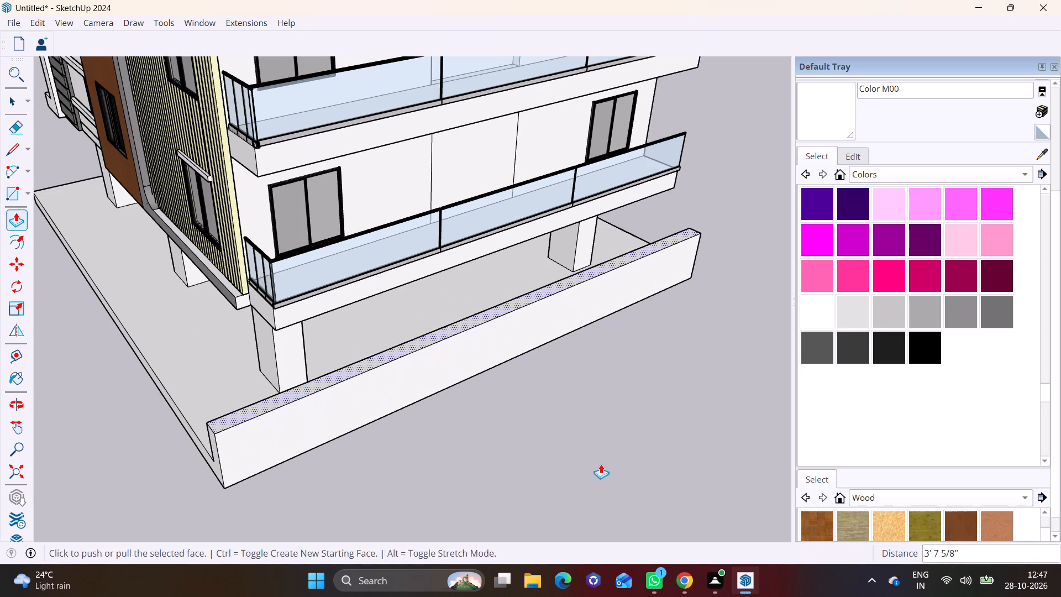
Draw a vertical line on the boundary wall's inner face, close to its end at the blank-wall corner of the slab.
middle_click_drag(645, 448, 311, 366)
scroll(311, 366, "down", 1)
middle_click_drag(637, 444, 343, 313, "shift")
middle_click_drag(546, 349, 211, 355)
scroll(250, 322, "up", 3)
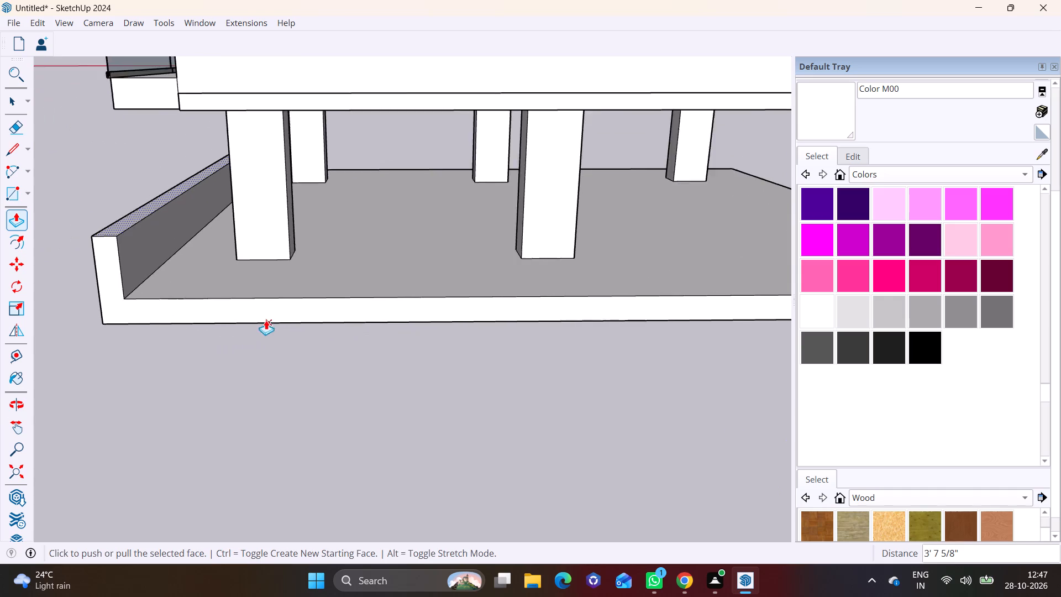
scroll(266, 320, "up", 1)
middle_click_drag(255, 313, 364, 444, "shift")
middle_click_drag(325, 441, 176, 395)
scroll(71, 258, "up", 3)
middle_click_drag(134, 315, 312, 308, "shift")
scroll(253, 319, "up", 4)
middle_click_drag(397, 344, 386, 344)
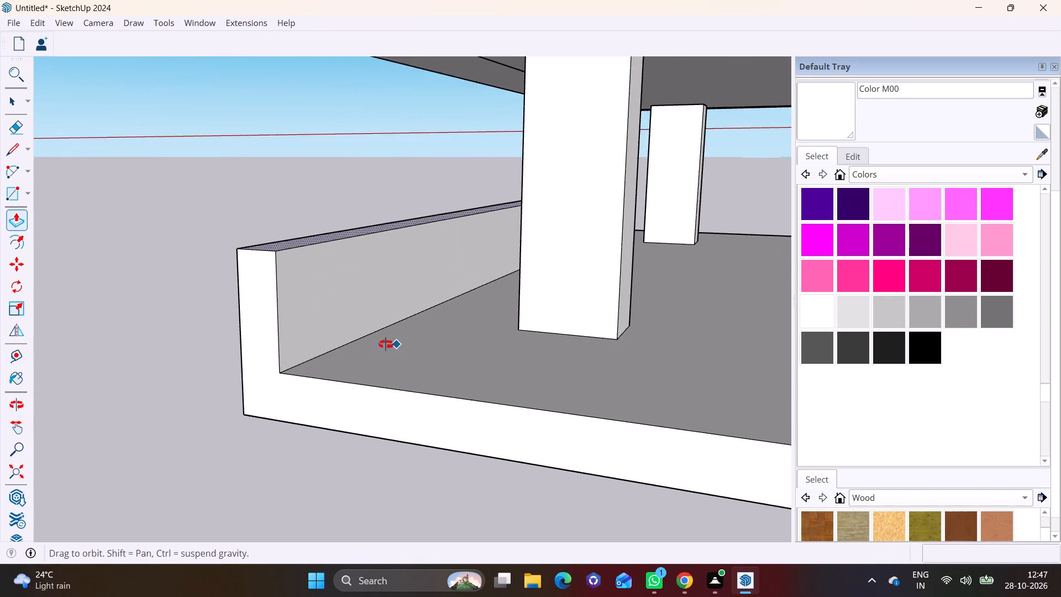
middle_click_drag(386, 344, 224, 330)
left_click_drag(8, 145, 13, 145)
left_click_drag(267, 348, 266, 343)
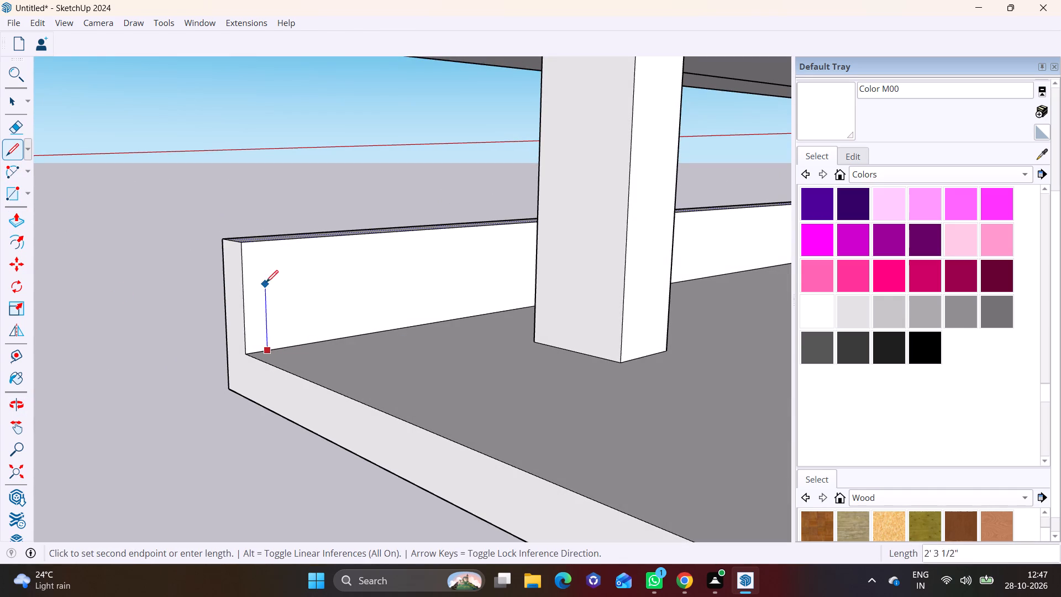
left_click(264, 244)
Pull the narrow end strip about 56' 7/8" along the slab's blank-wall edge to form the second boundary wall.
key("space")
left_click(253, 273)
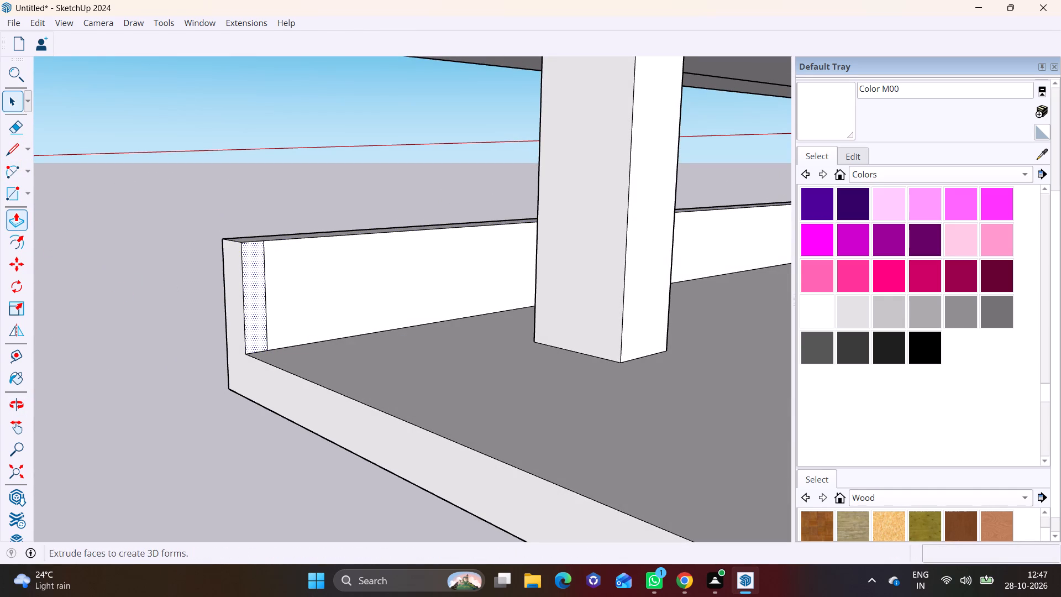
left_click(23, 223)
left_click(251, 314)
scroll(464, 415, "down", 10)
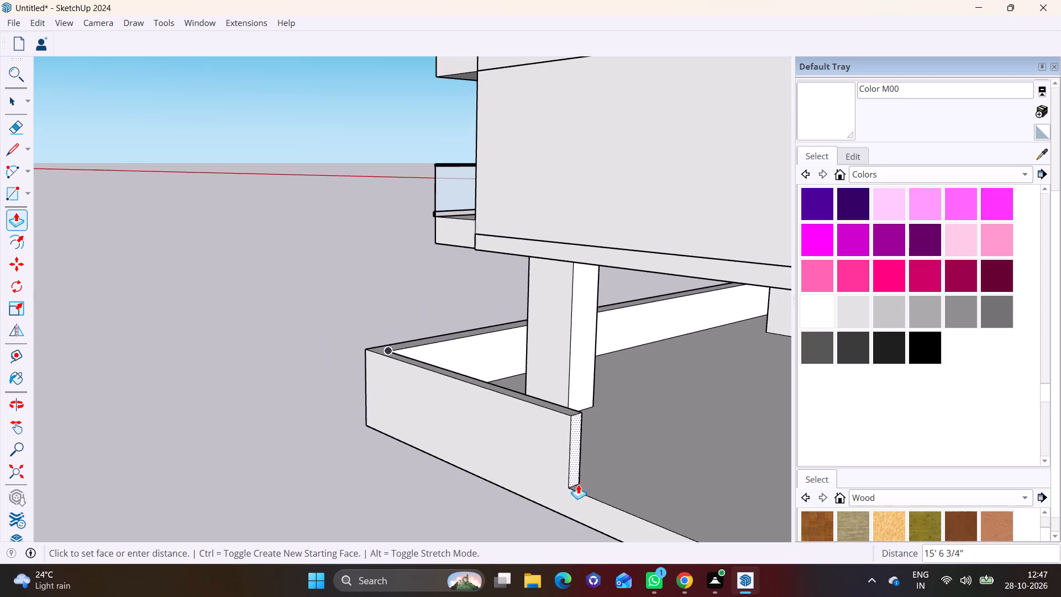
middle_click_drag(589, 472, 1, 193, "shift")
scroll(597, 376, "down", 4)
middle_click_drag(591, 376, 169, 319, "shift")
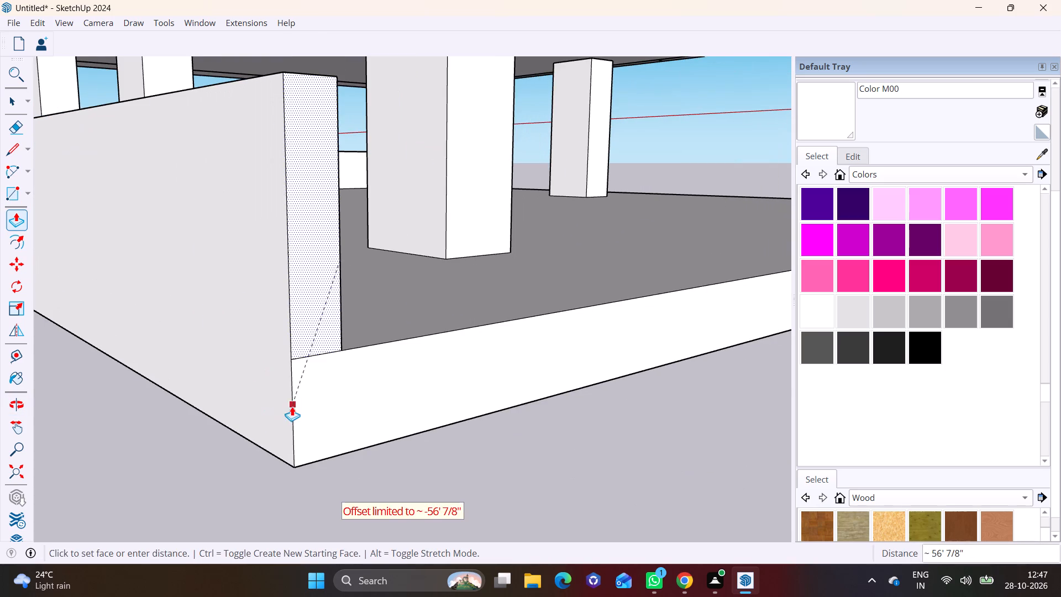
left_click(292, 406)
Thicken the blank-wall-side boundary wall slightly by pulling its long inner face inward over the slab.
scroll(351, 382, "down", 7)
middle_click_drag(309, 381, 0, 396)
scroll(335, 405, "down", 4)
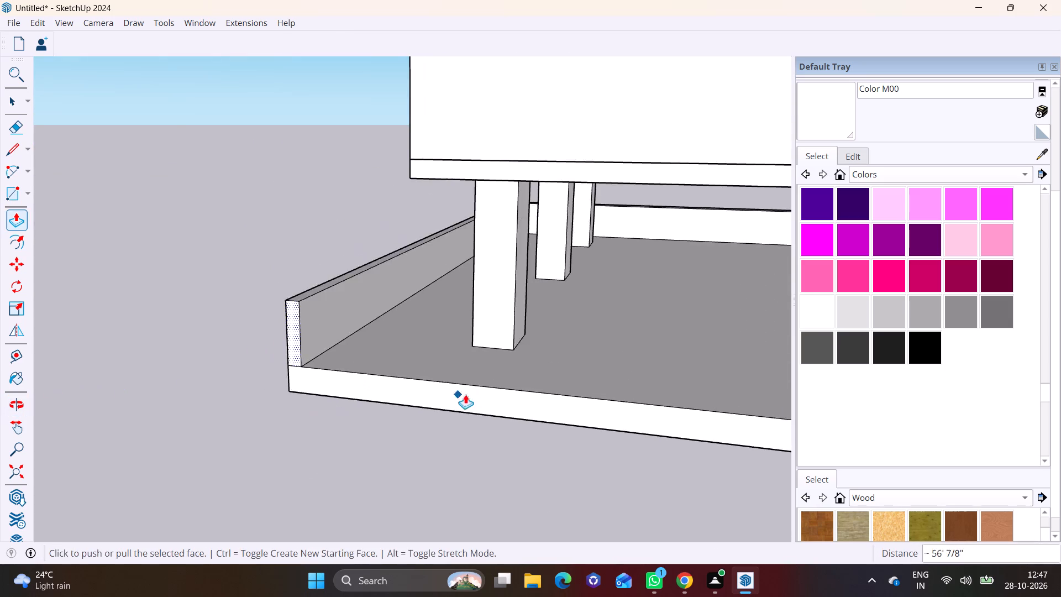
middle_click_drag(471, 392, 96, 338)
scroll(300, 343, "down", 18)
middle_click_drag(304, 355, 302, 415, "shift")
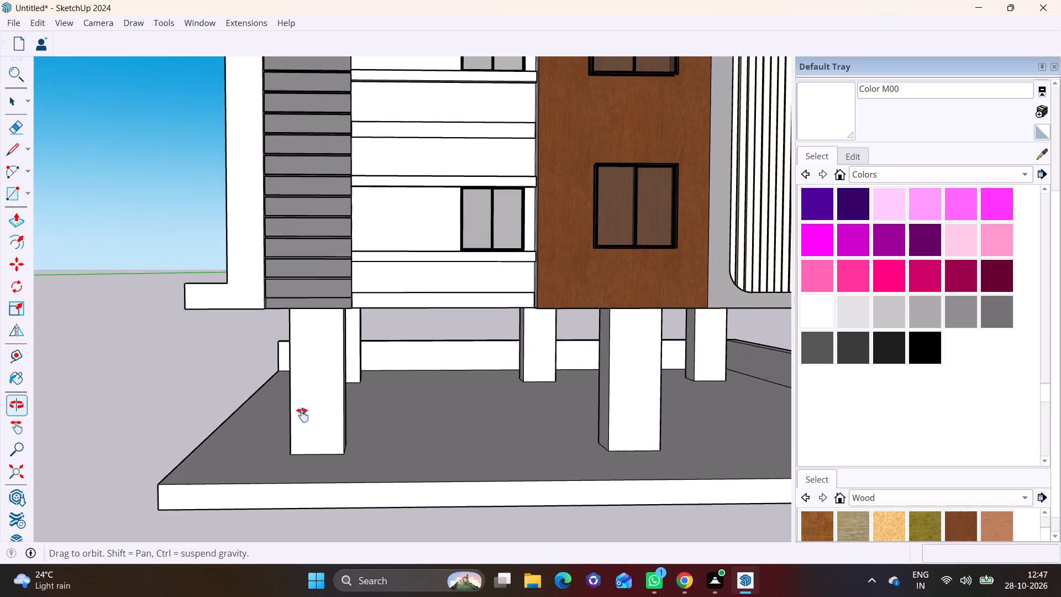
middle_click_drag(302, 415, 302, 416, "shift")
middle_click_drag(290, 392, 445, 432)
scroll(169, 312, "up", 11)
middle_click_drag(160, 352, 218, 326, "shift")
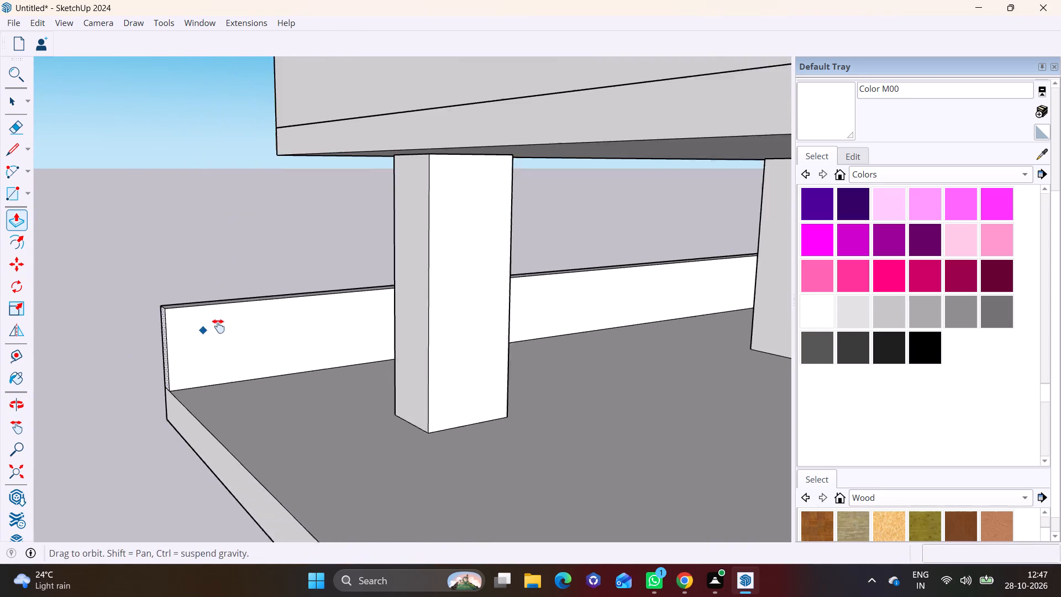
middle_click_drag(218, 326, 237, 322, "shift")
key("space")
left_click(238, 347)
left_click(7, 221)
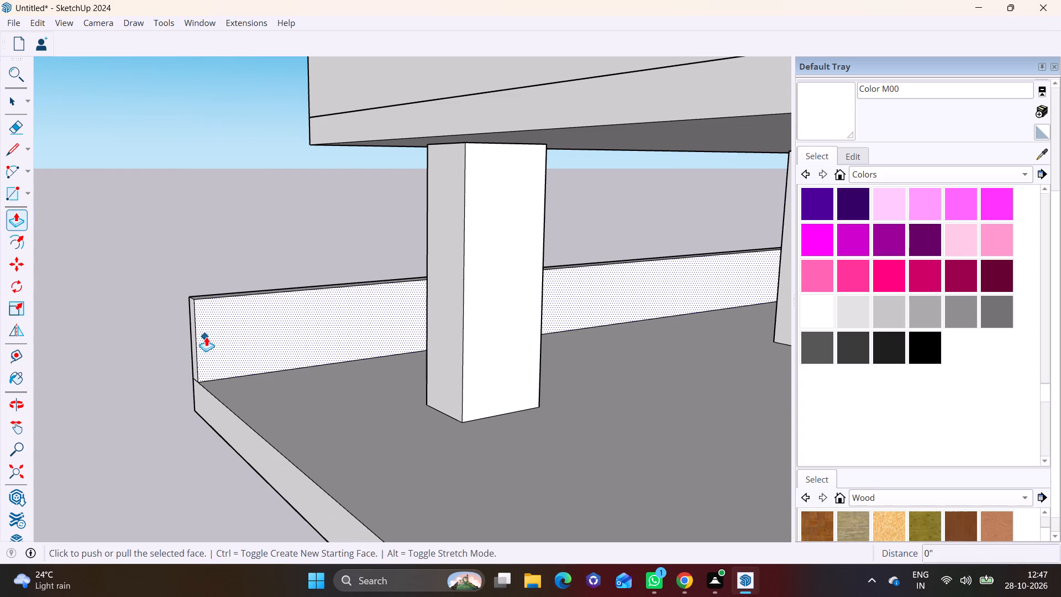
left_click(250, 339)
left_click(259, 342)
Draw a vertical line about 3' 7 5/8" long on that wall's inner face near its free end.
key("space")
left_click(4, 154)
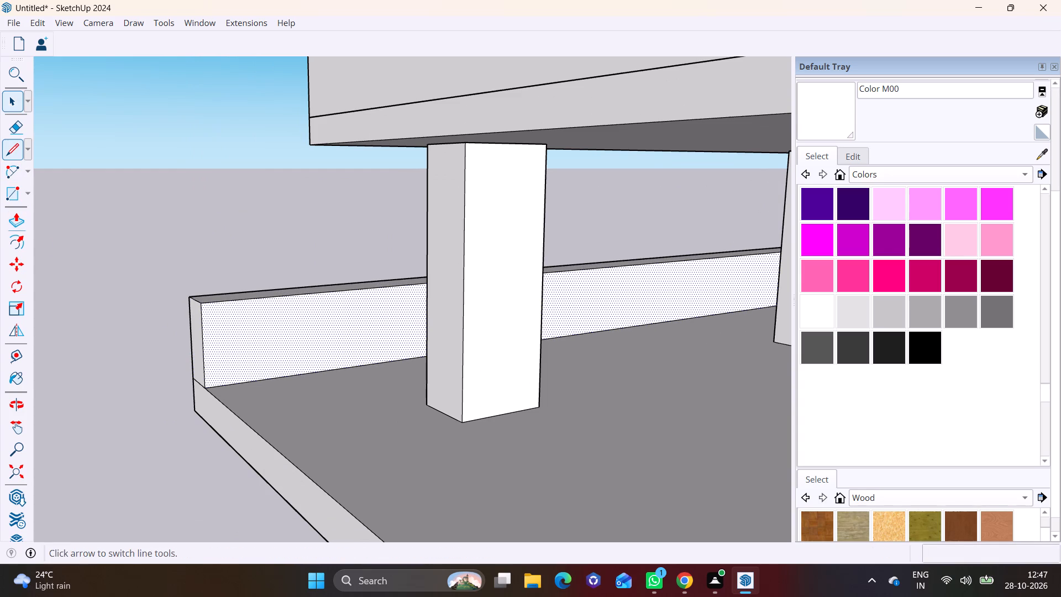
left_click_drag(228, 384, 225, 377)
left_click(218, 301)
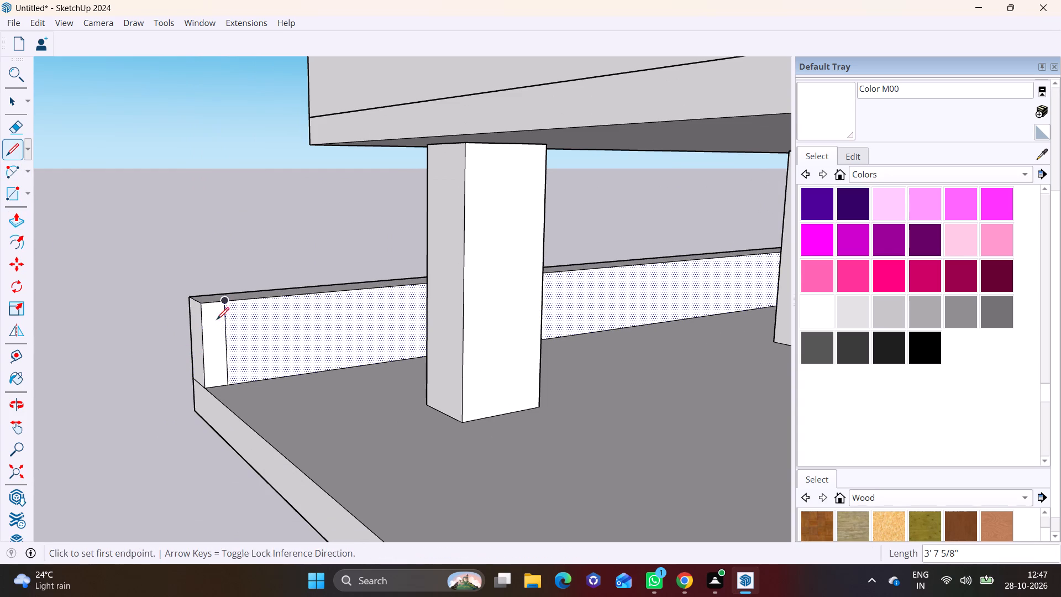
Pull the narrow end strip about 49' 2 7/8" along the adjoining slab edge to form the third boundary wall.
key("space")
left_click(218, 331)
left_click(12, 228)
left_click(211, 333)
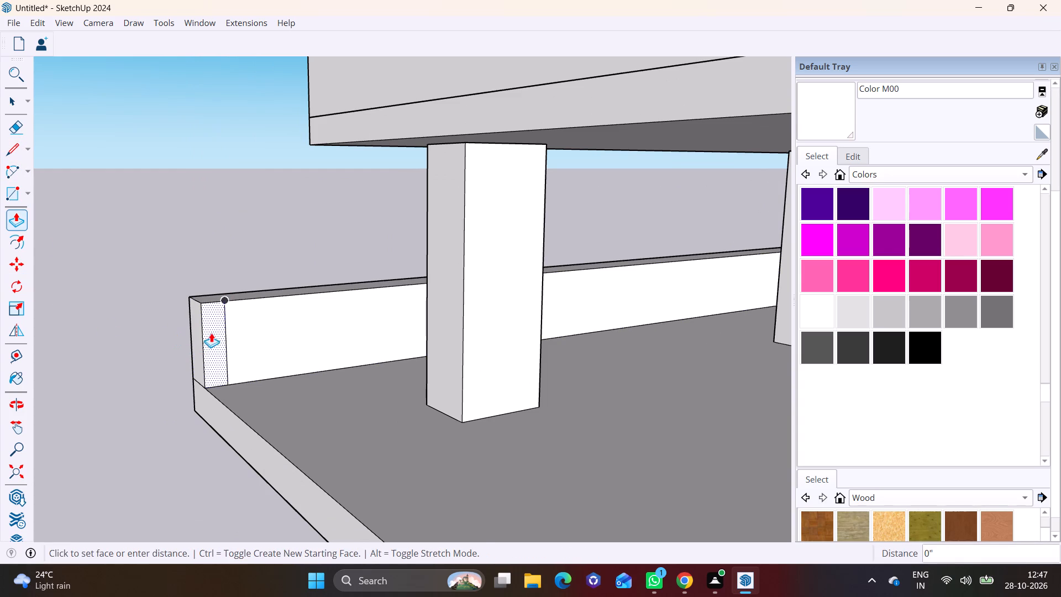
scroll(327, 422, "down", 10)
middle_click_drag(416, 478, 256, 287, "shift")
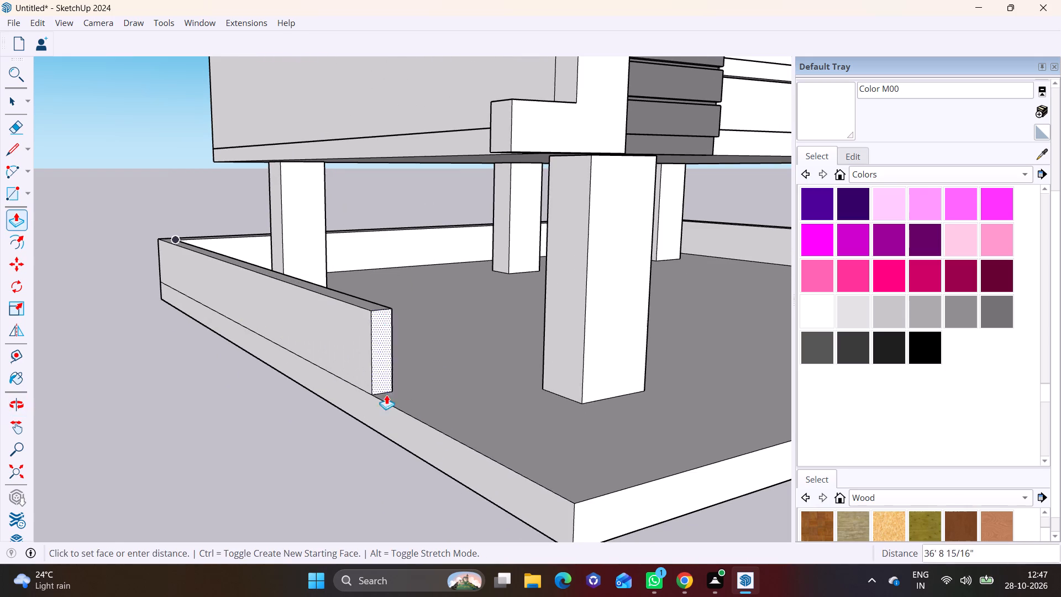
left_click(573, 528)
Draw a small rectangle on the slab at the open front corner, against the balcony-side wall's end beside the slatted facade.
scroll(593, 505, "down", 4)
middle_click_drag(595, 480, 330, 462)
scroll(544, 446, "down", 7)
middle_click_drag(552, 452, 117, 374, "shift")
scroll(218, 399, "down", 4)
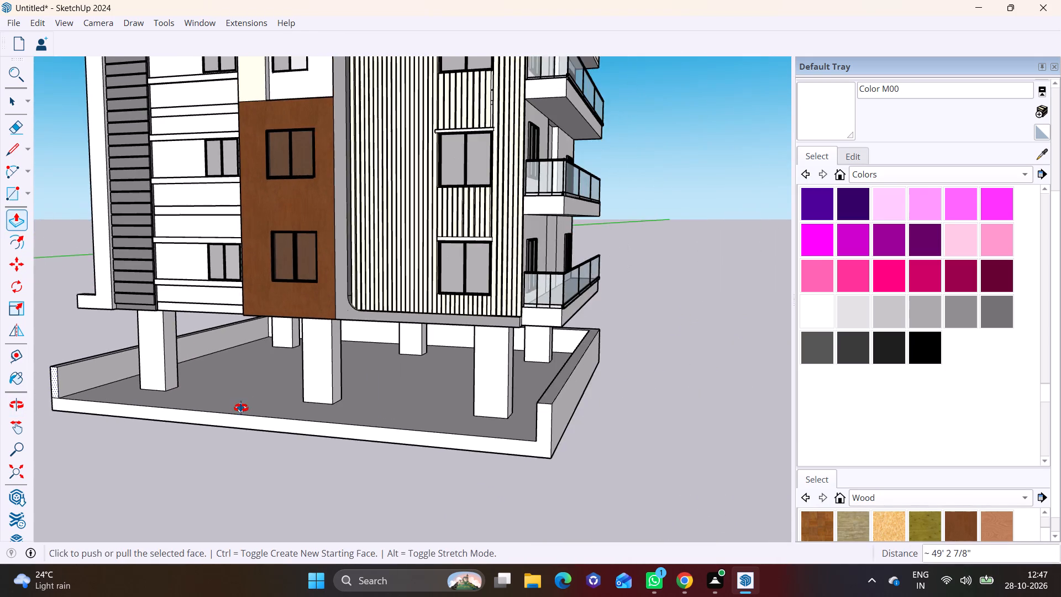
middle_click_drag(241, 408, 276, 327)
middle_click_drag(276, 327, 281, 368, "shift")
middle_click_drag(242, 373, 390, 376, "shift")
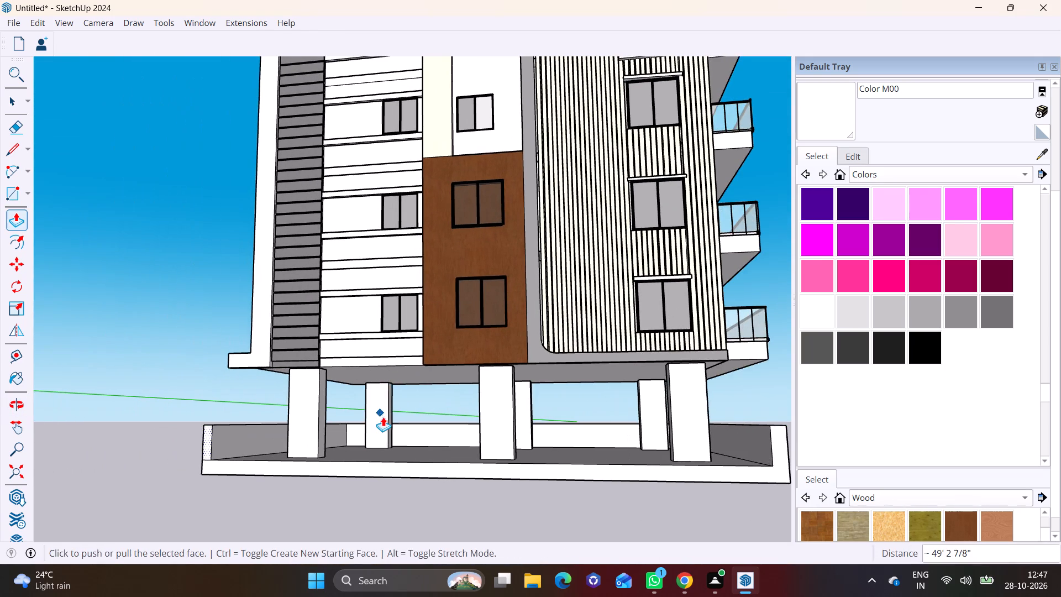
middle_click_drag(383, 417, 463, 455)
middle_click_drag(555, 432, 305, 446, "shift")
middle_click_drag(466, 452, 489, 471)
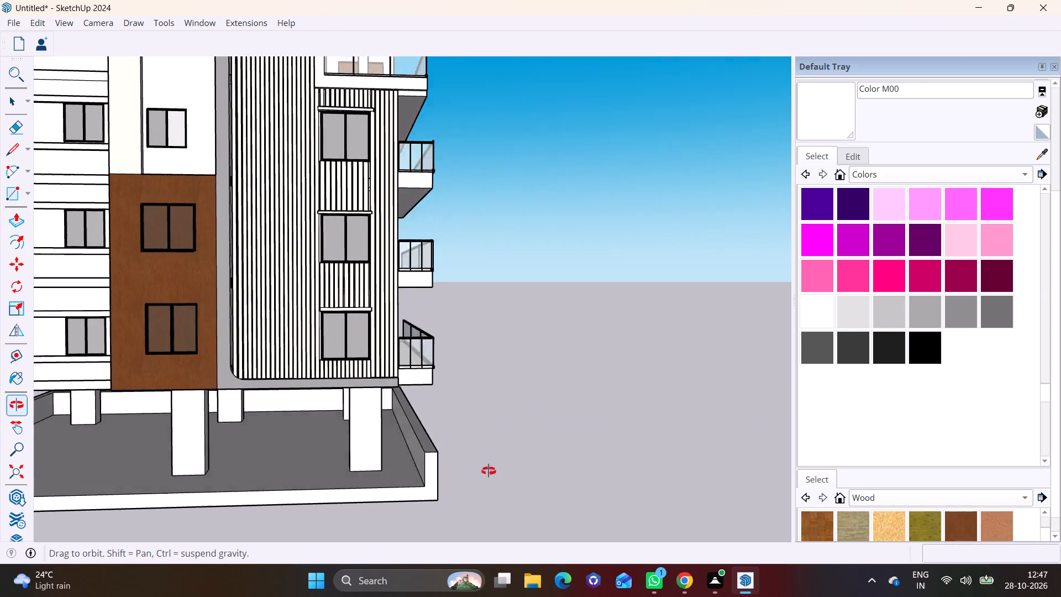
middle_click_drag(489, 471, 565, 493)
scroll(484, 445, "up", 7)
middle_click_drag(425, 475, 510, 428, "shift")
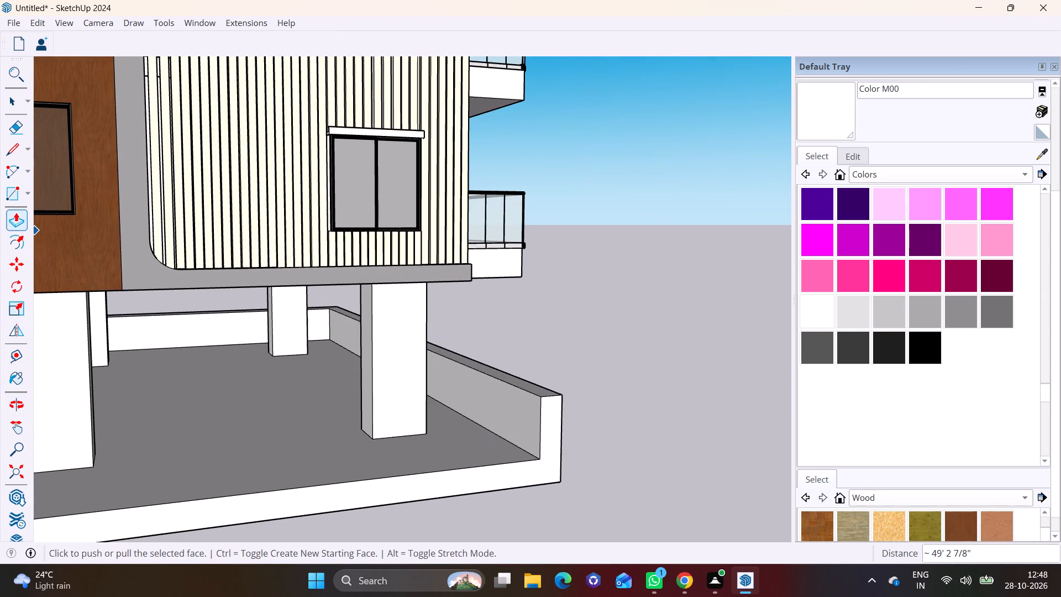
left_click(29, 196)
left_click(38, 214)
middle_click_drag(439, 413, 466, 465)
scroll(502, 448, "up", 5)
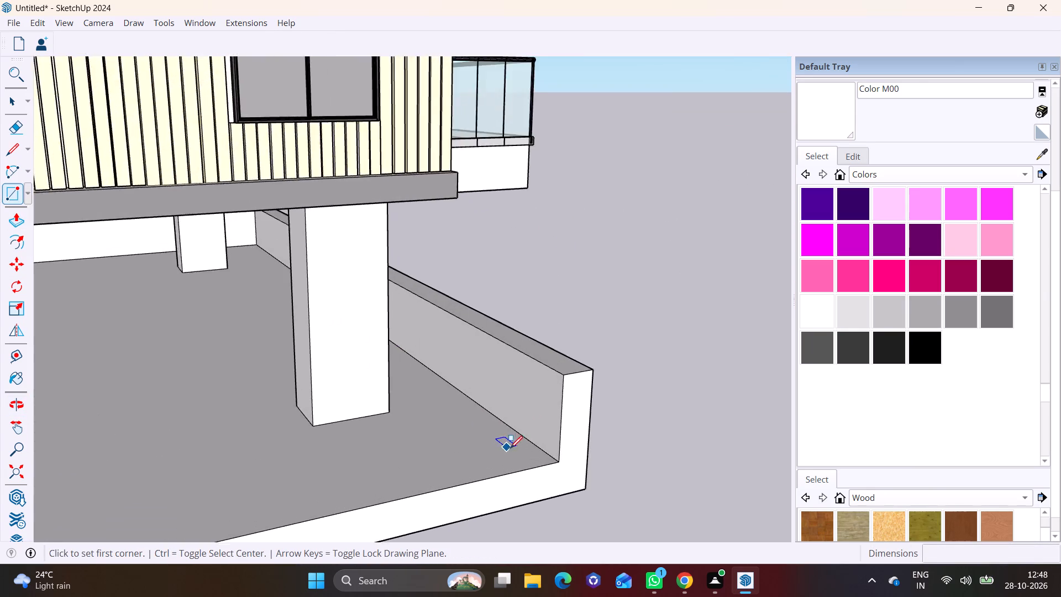
scroll(510, 448, "up", 2)
left_click(571, 463)
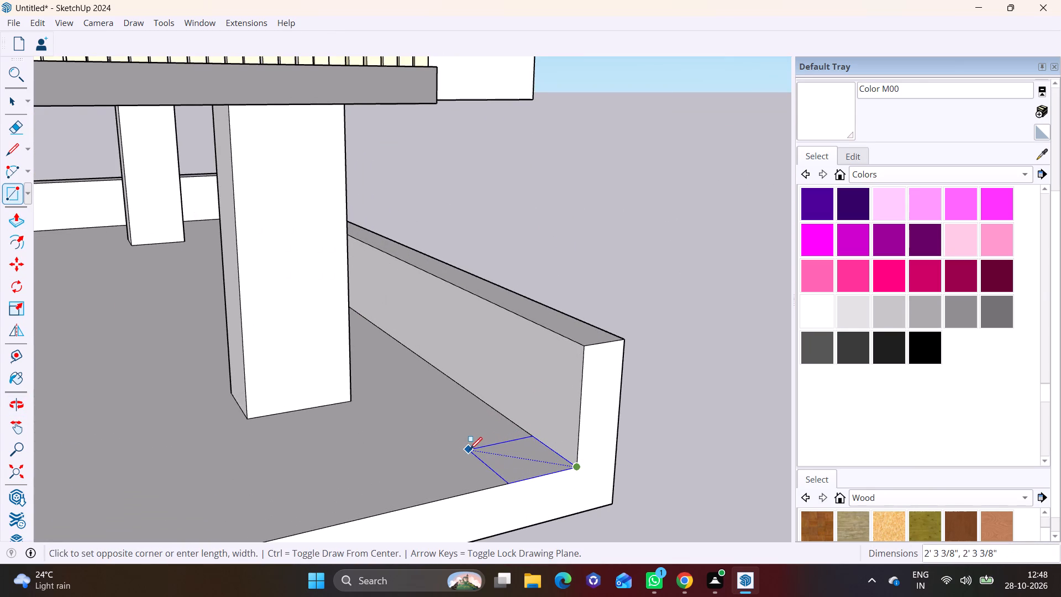
left_click(443, 465)
Pull the corner rectangle up about 3' 7 5/8", and a further 1' 1 7/16" to form a post above the wall.
key("space")
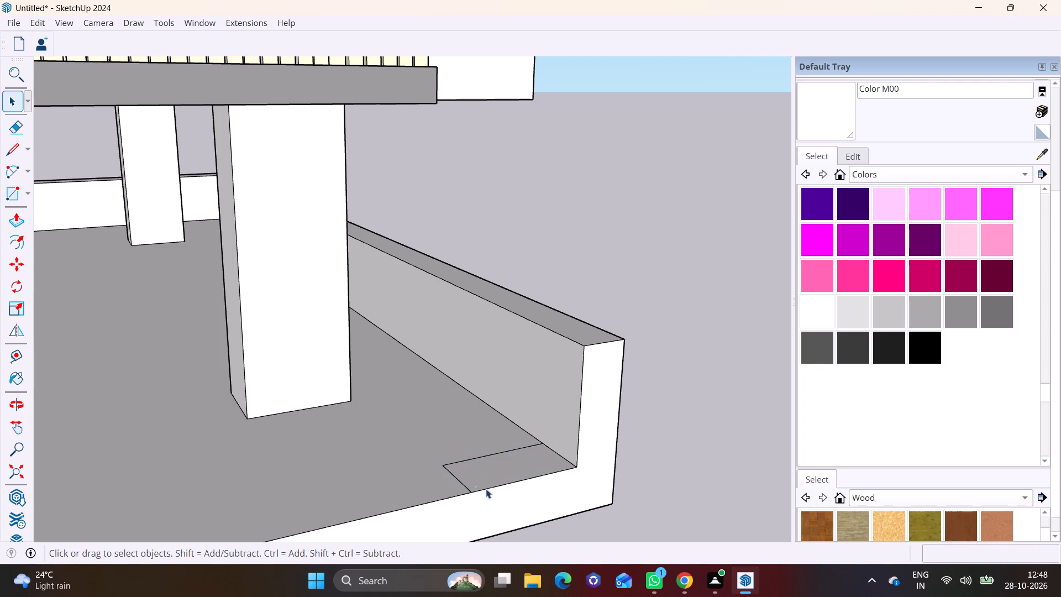
left_click(491, 488)
left_click(491, 475)
left_click(20, 226)
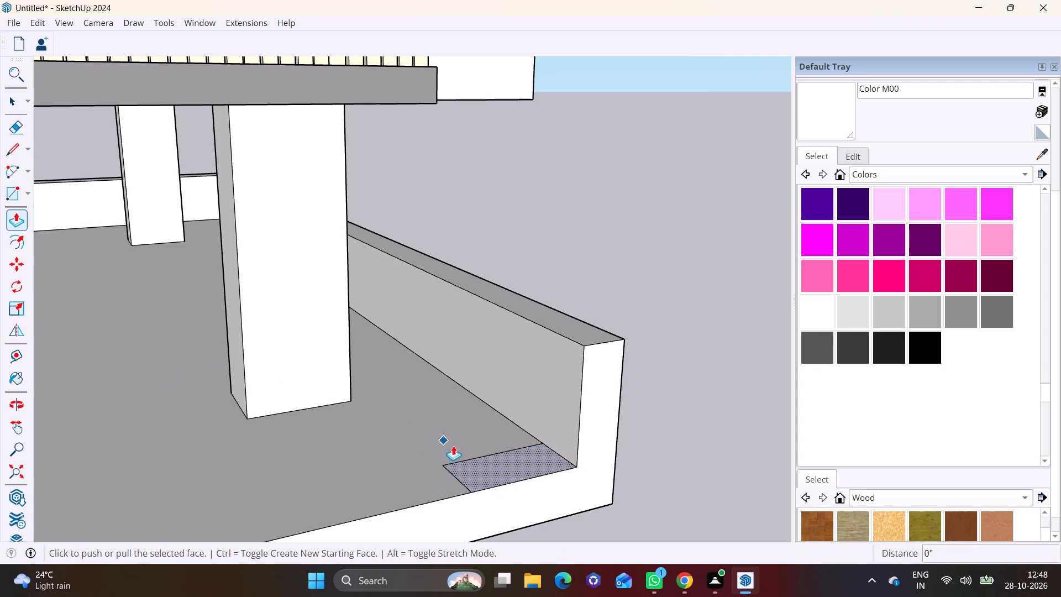
left_click(476, 476)
left_click(429, 336)
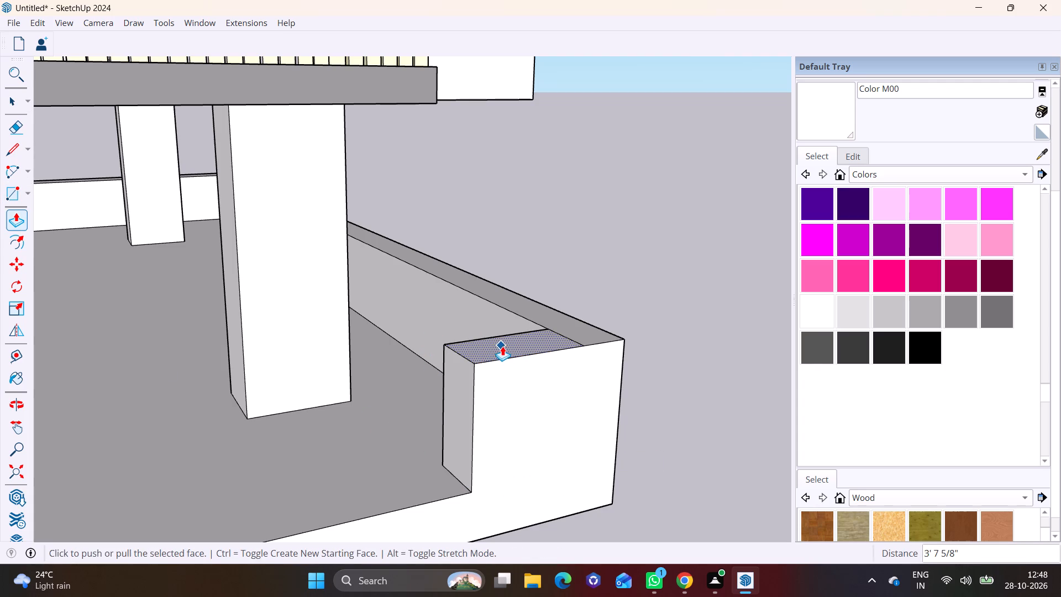
left_click(502, 346)
left_click(492, 306)
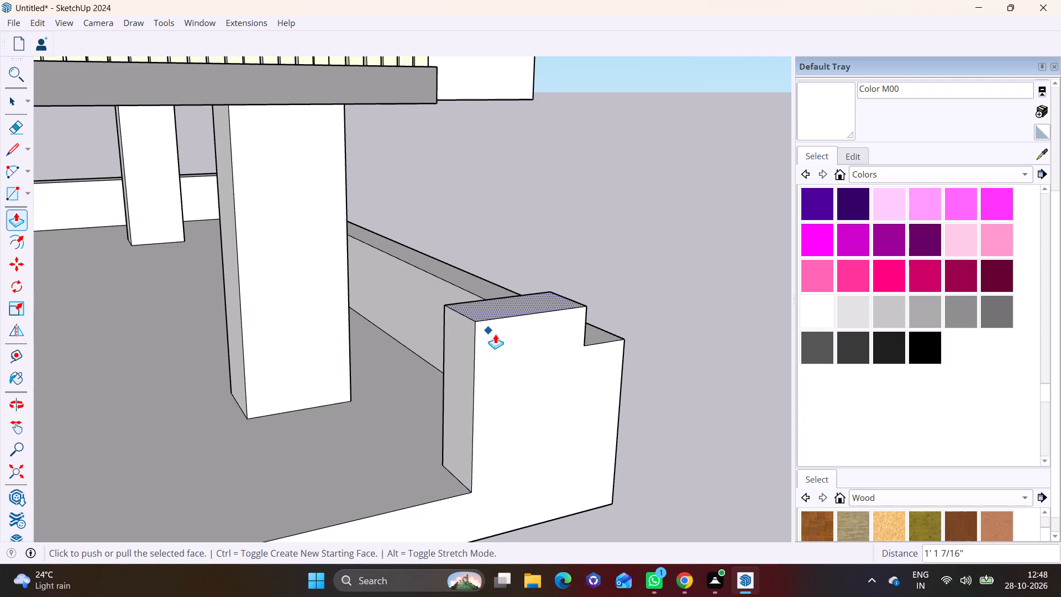
Push the corner post's side face toward the balcony-side wall to make the post narrower.
middle_click_drag(501, 335, 422, 289)
middle_click_drag(421, 319, 311, 331)
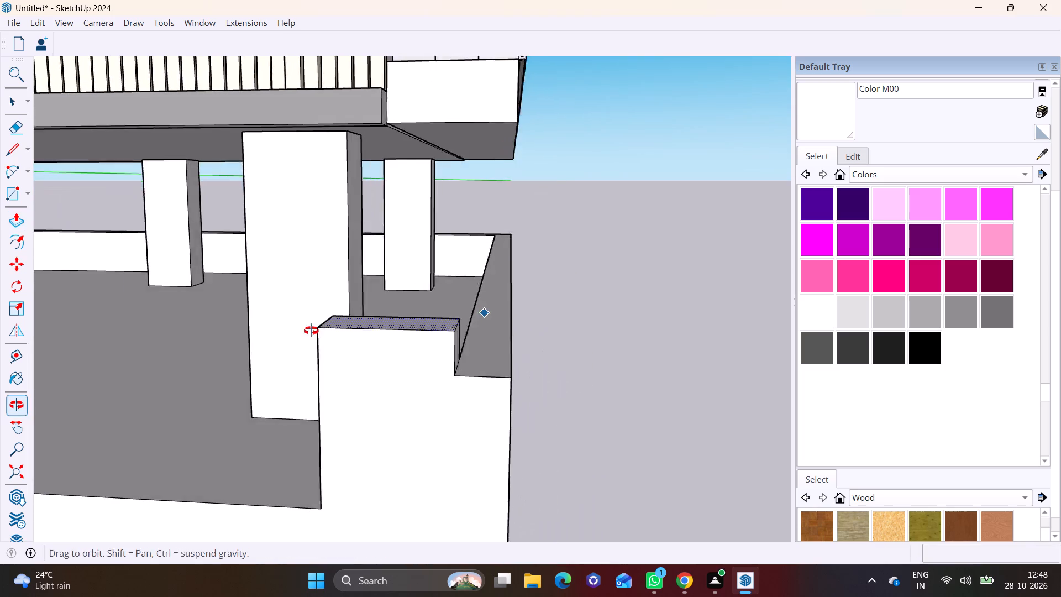
middle_click_drag(311, 331, 306, 331)
middle_click_drag(305, 322, 439, 363)
middle_click_drag(404, 394, 614, 392)
key("space")
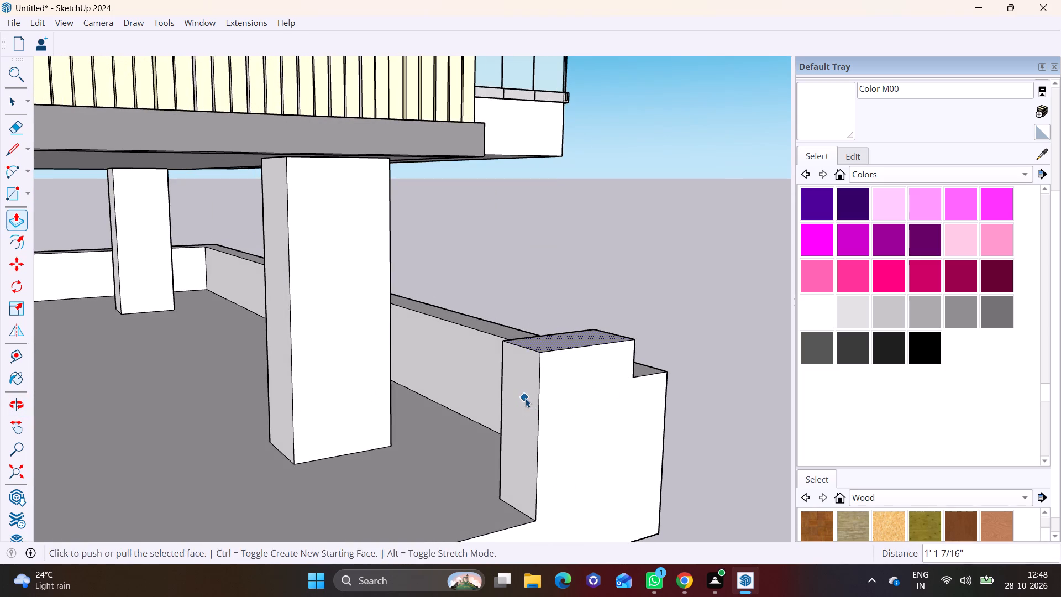
left_click(525, 398)
left_click(19, 212)
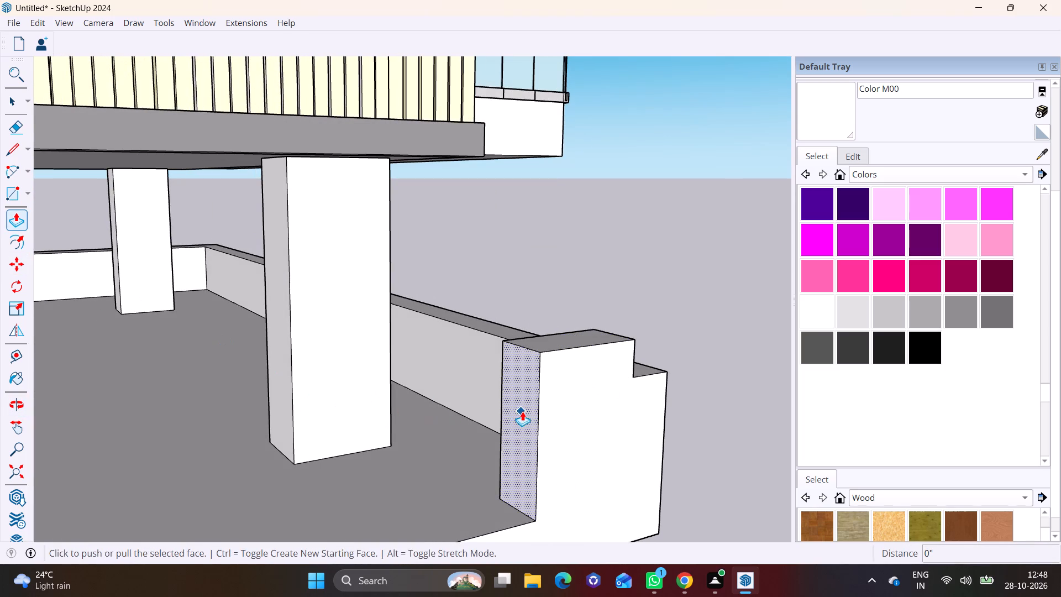
left_click(522, 411)
left_click(594, 383)
Pull a new block about 3' 11 7/16" from the narrowed post's side face along the slab's open front edge.
middle_click_drag(615, 387, 552, 386)
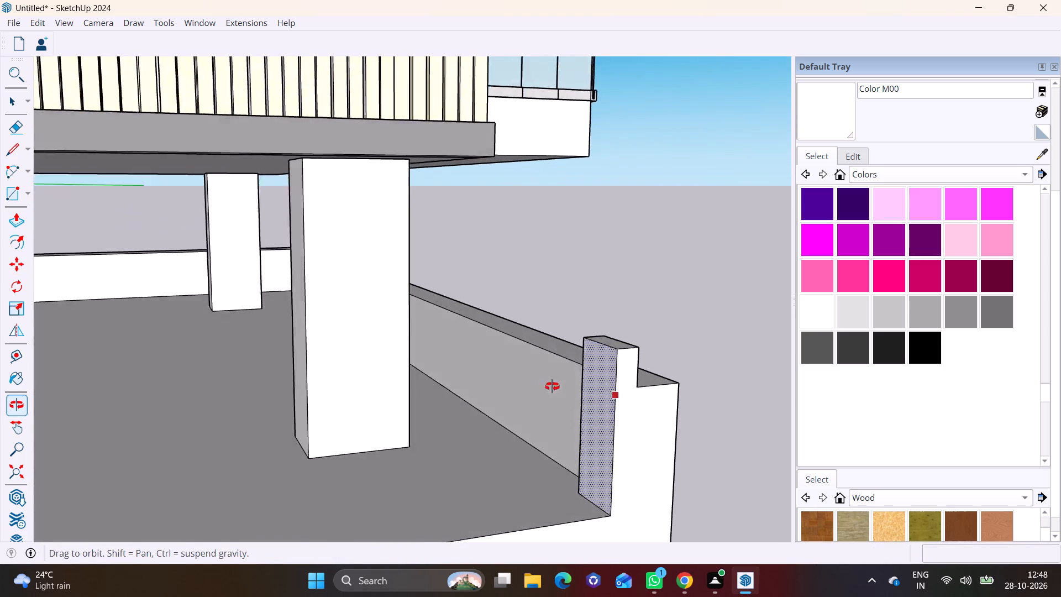
middle_click_drag(552, 386, 472, 407)
middle_click_drag(485, 401, 536, 362)
left_click(622, 388)
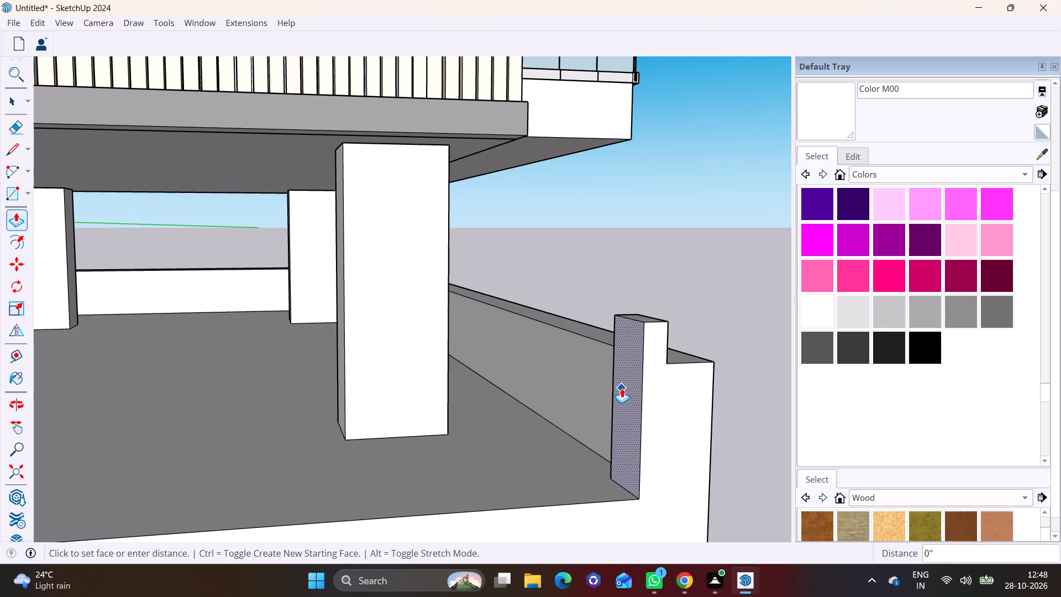
left_click(622, 388)
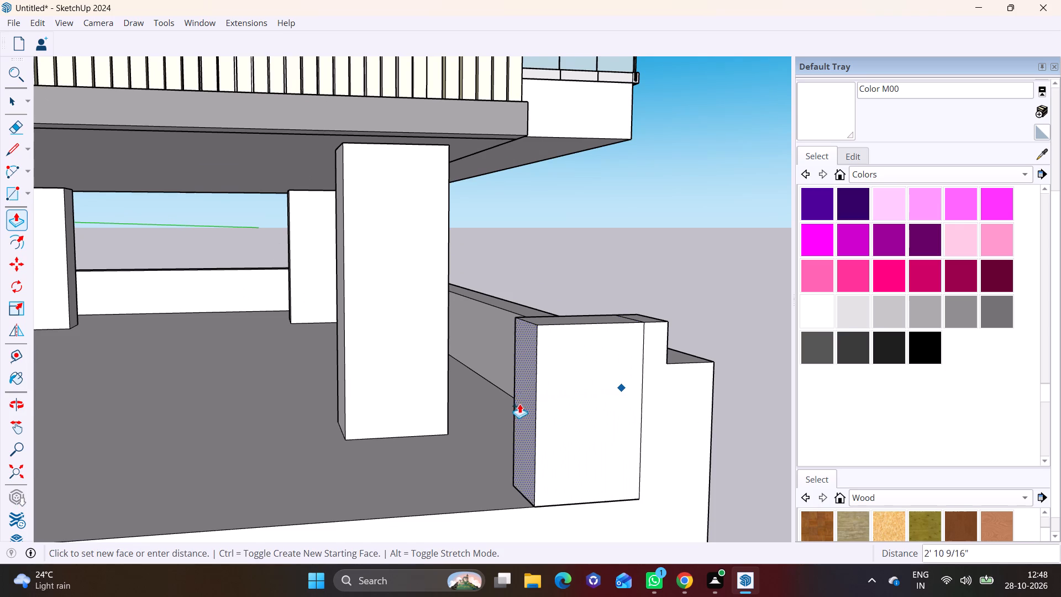
left_click(486, 404)
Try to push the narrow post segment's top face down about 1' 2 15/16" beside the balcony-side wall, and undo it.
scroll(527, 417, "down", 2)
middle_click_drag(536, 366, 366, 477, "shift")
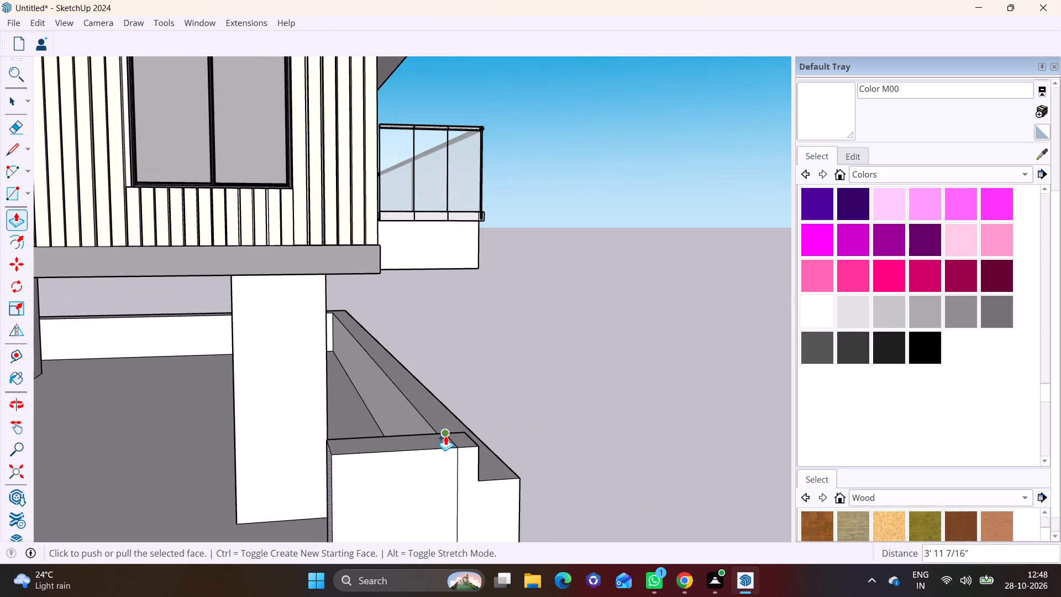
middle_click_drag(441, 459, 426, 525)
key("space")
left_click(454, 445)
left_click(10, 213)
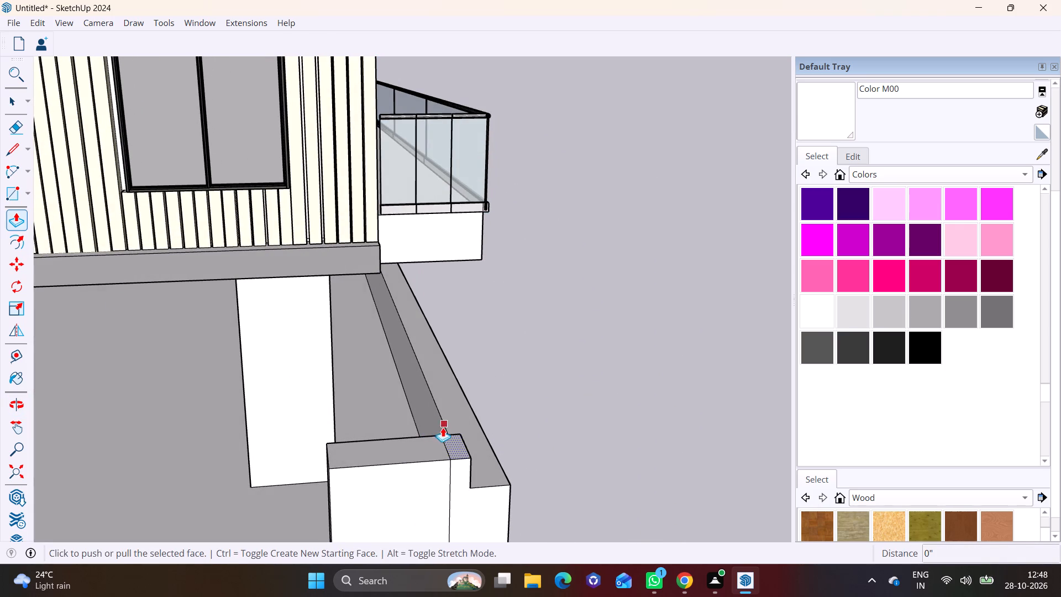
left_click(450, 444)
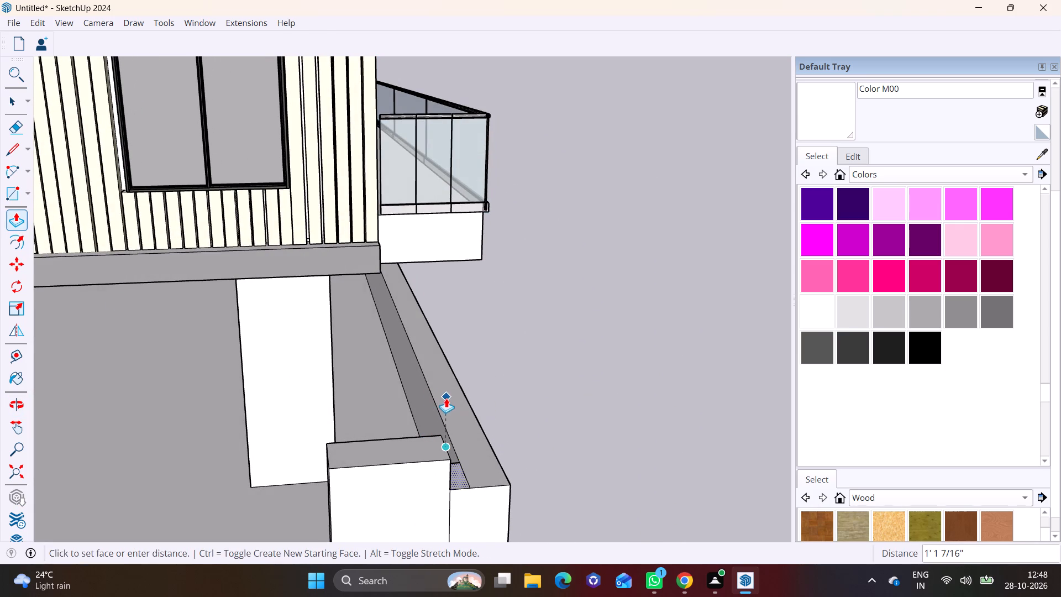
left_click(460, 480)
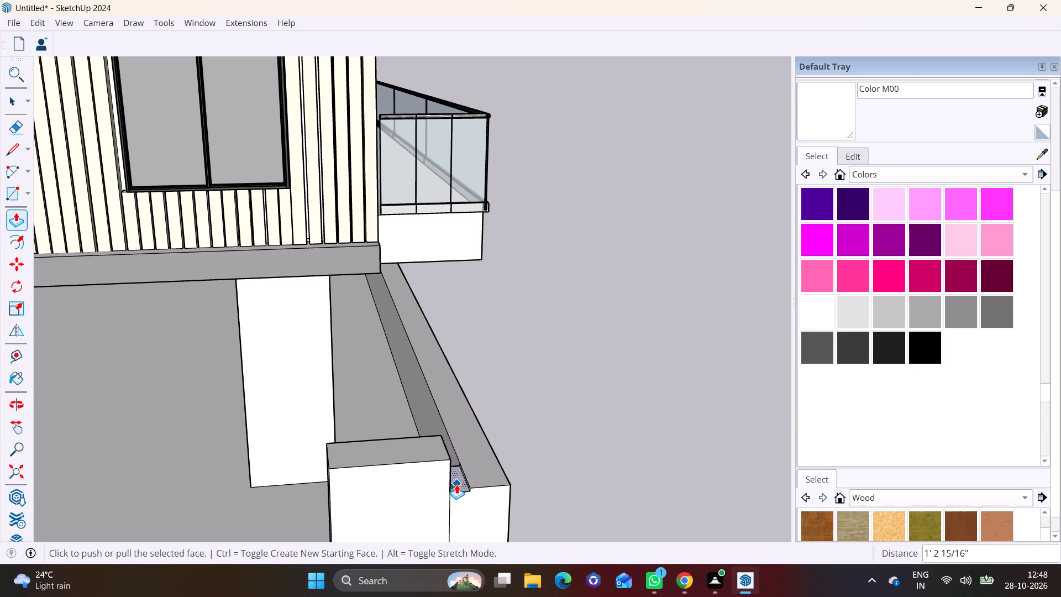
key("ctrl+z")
Push/pull the narrow post segment's top face beside the balcony-side wall until it is level with the corner post's top.
left_click(455, 448)
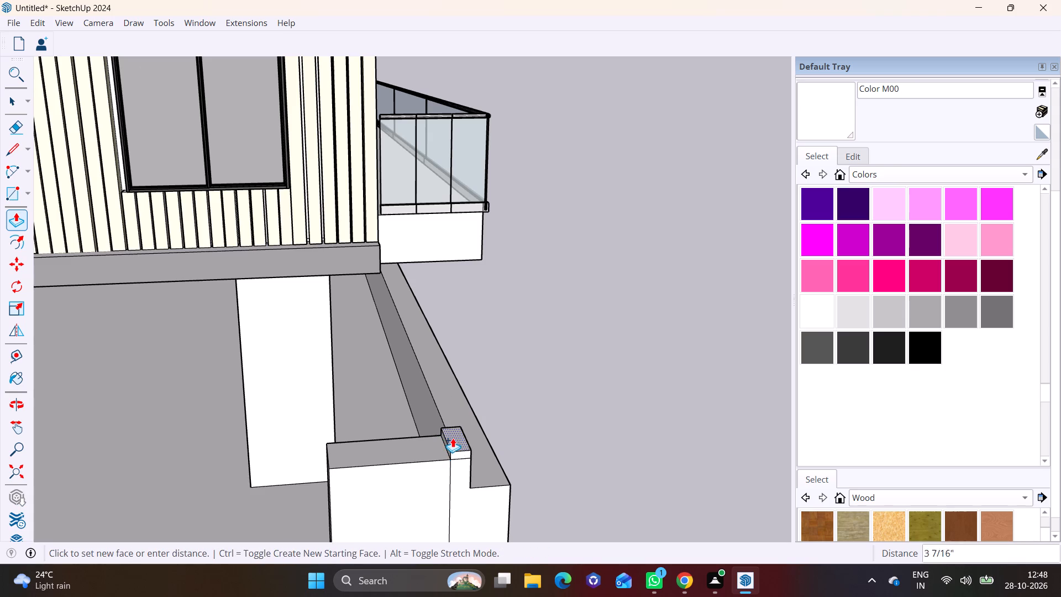
left_click(452, 436)
Pull the end face of the corner post's upper band out into a long thin beam along the slab's open front.
middle_click_drag(358, 441, 531, 391)
left_click(477, 427)
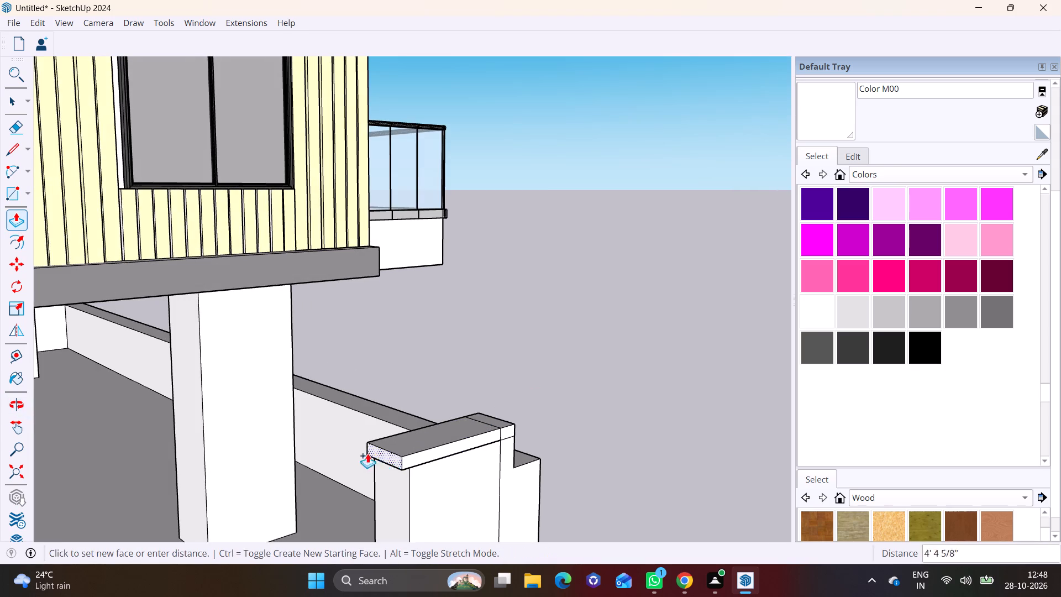
scroll(260, 470, "down", 6)
middle_click_drag(254, 470, 502, 363, "shift")
scroll(361, 411, "down", 2)
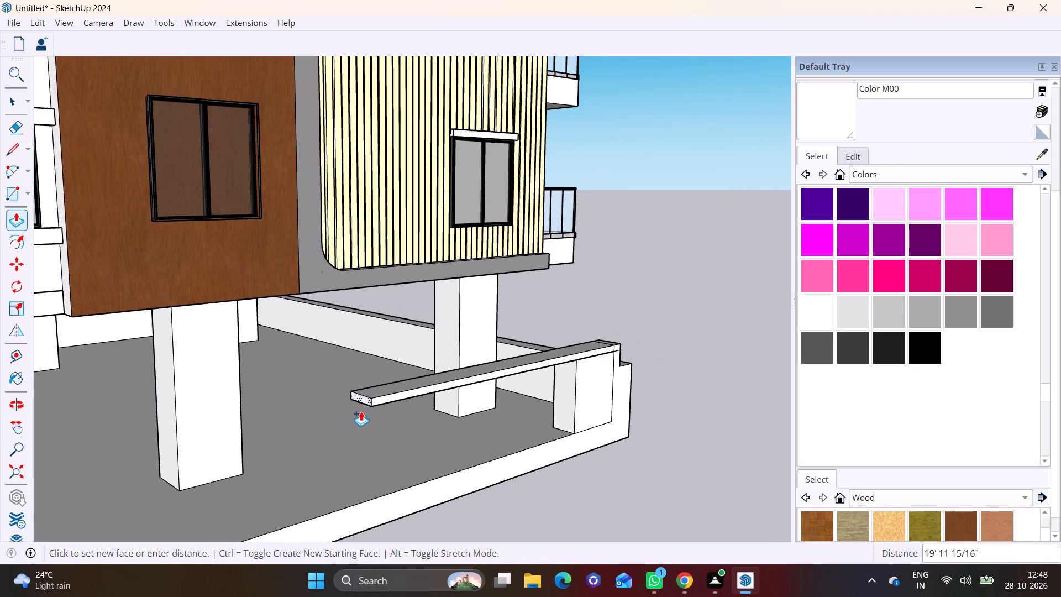
left_click(319, 411)
key("space")
left_click(581, 483)
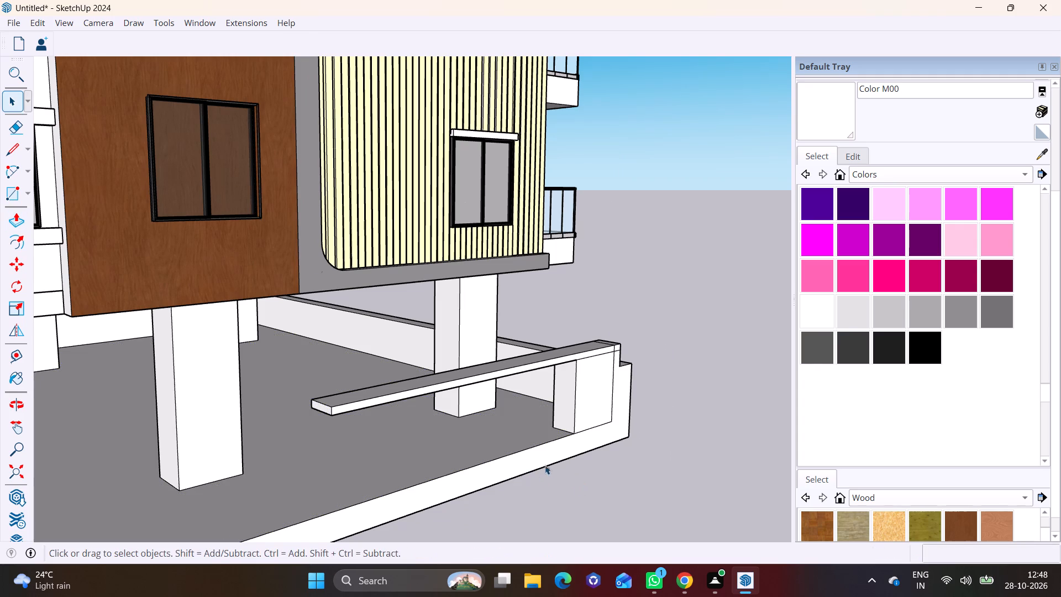
Draw a vertical line on the inner face of the opposite side's boundary wall, near its front end, to mark off a narrow strip.
middle_click_drag(536, 463, 208, 409)
scroll(558, 264, "down", 6)
middle_click_drag(514, 260, 332, 310, "shift")
middle_click_drag(368, 266, 330, 295)
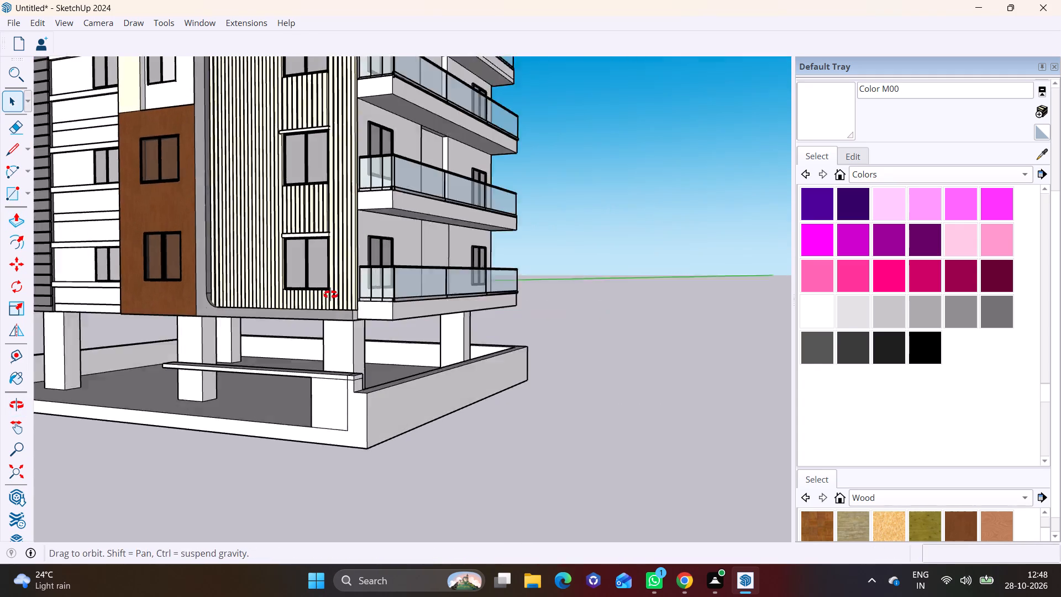
middle_click_drag(330, 295, 294, 321)
scroll(315, 294, "down", 8)
middle_click_drag(315, 316, 322, 374, "shift")
middle_click_drag(354, 363, 500, 319)
scroll(367, 344, "up", 5)
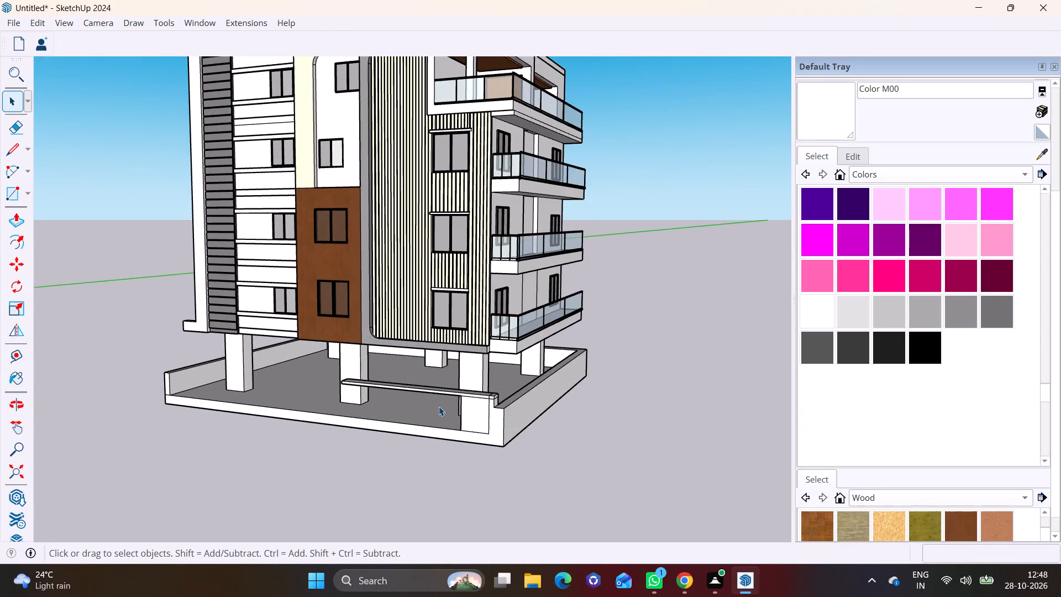
middle_click_drag(435, 406, 437, 384, "shift")
middle_click_drag(333, 370, 463, 365)
scroll(265, 375, "up", 2)
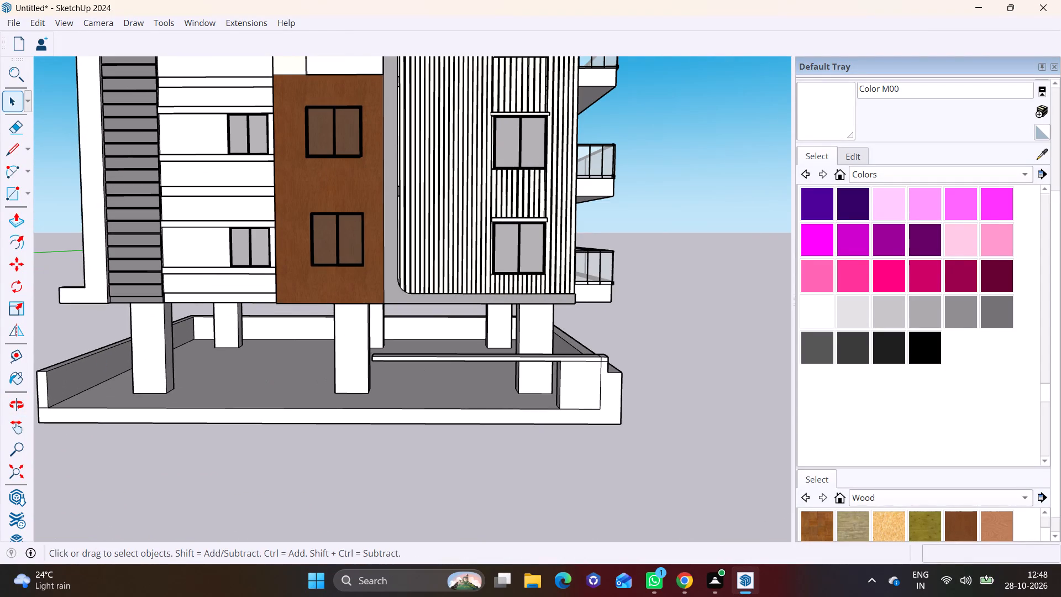
left_click(13, 154)
middle_click_drag(140, 302, 251, 317, "shift")
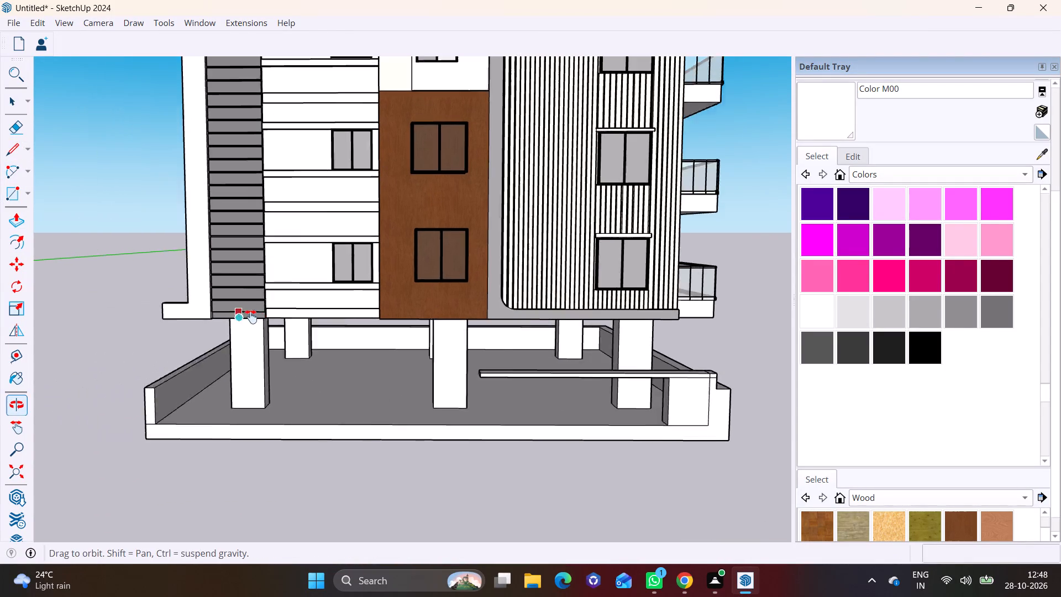
middle_click_drag(251, 317, 319, 320, "shift")
middle_click_drag(356, 365, 213, 372)
scroll(285, 370, "up", 10)
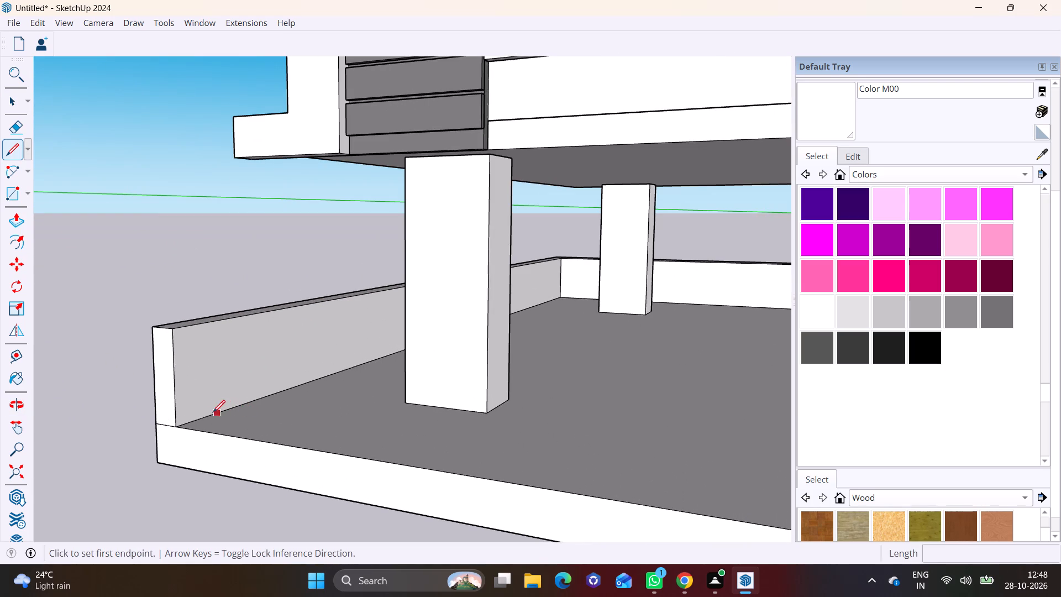
left_click(200, 416)
left_click(193, 327)
key("space")
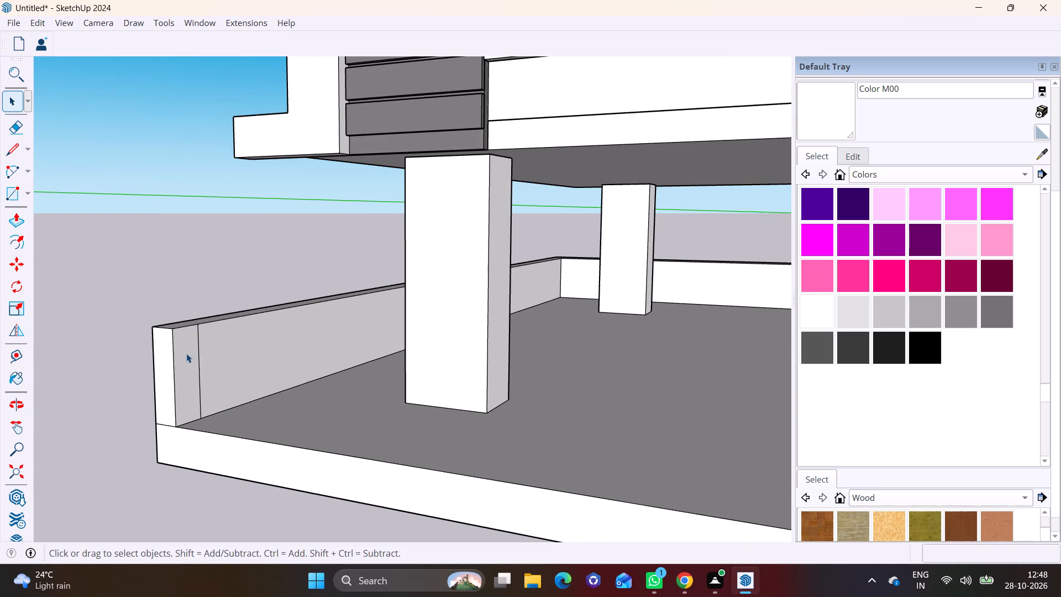
Pull the marked strip about 28' 1 3/16" along the slab's front edge to form a front boundary wall.
left_click(185, 355)
key("c")
key("space")
left_click(182, 355)
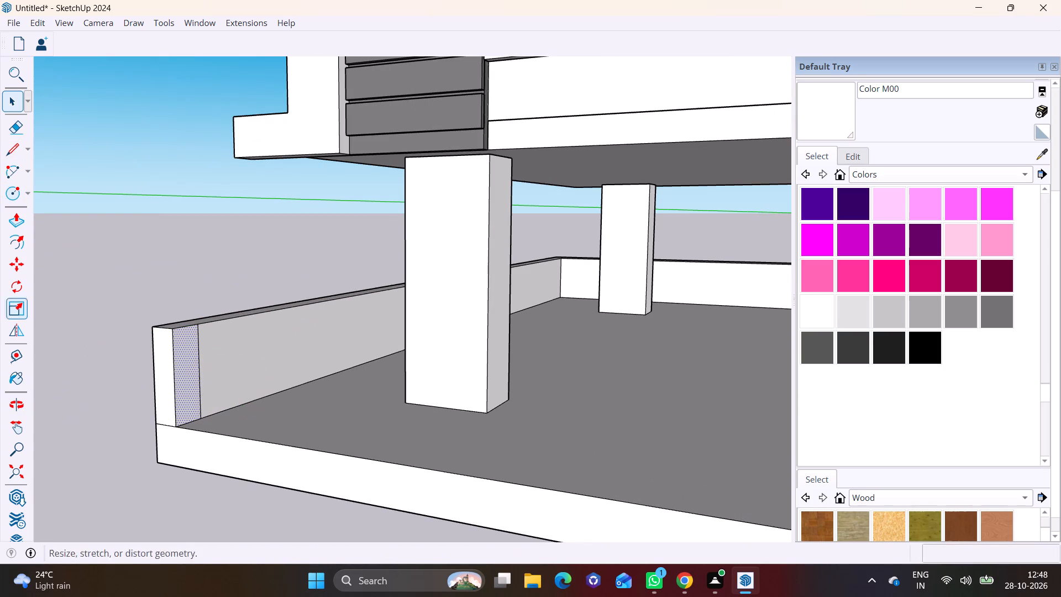
left_click(19, 219)
left_click(189, 380)
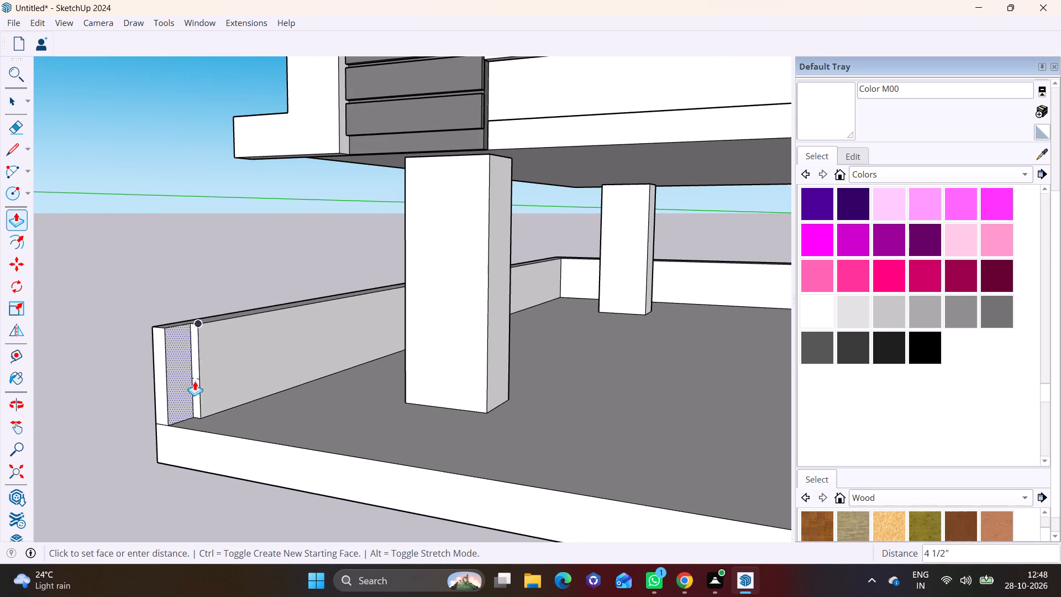
scroll(330, 431, "down", 6)
middle_click_drag(438, 446, 237, 442, "shift")
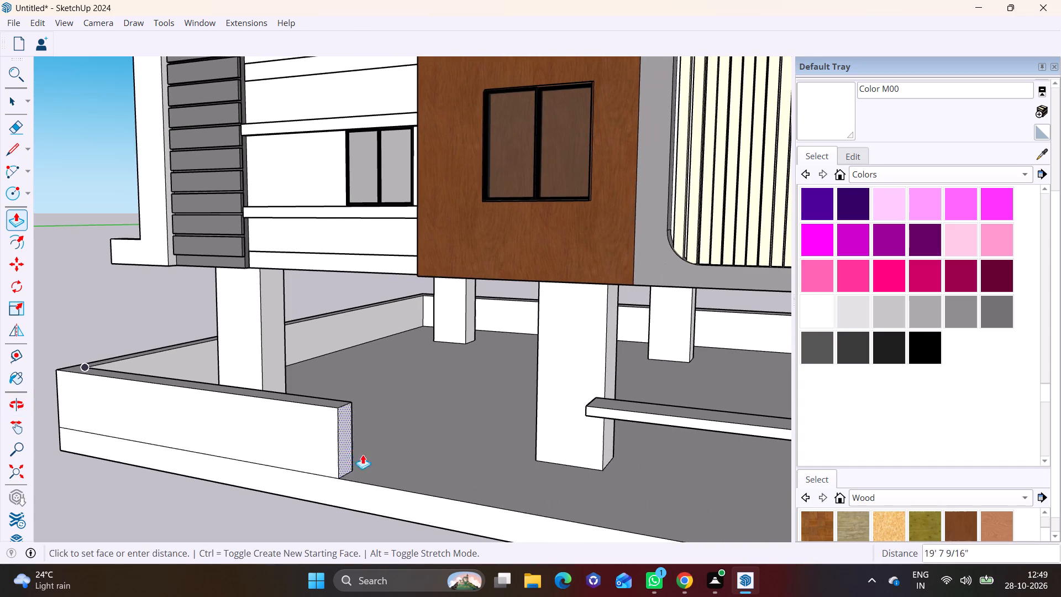
left_click(506, 474)
Open 3D Warehouse and search the models for GATE.
left_click(203, 20)
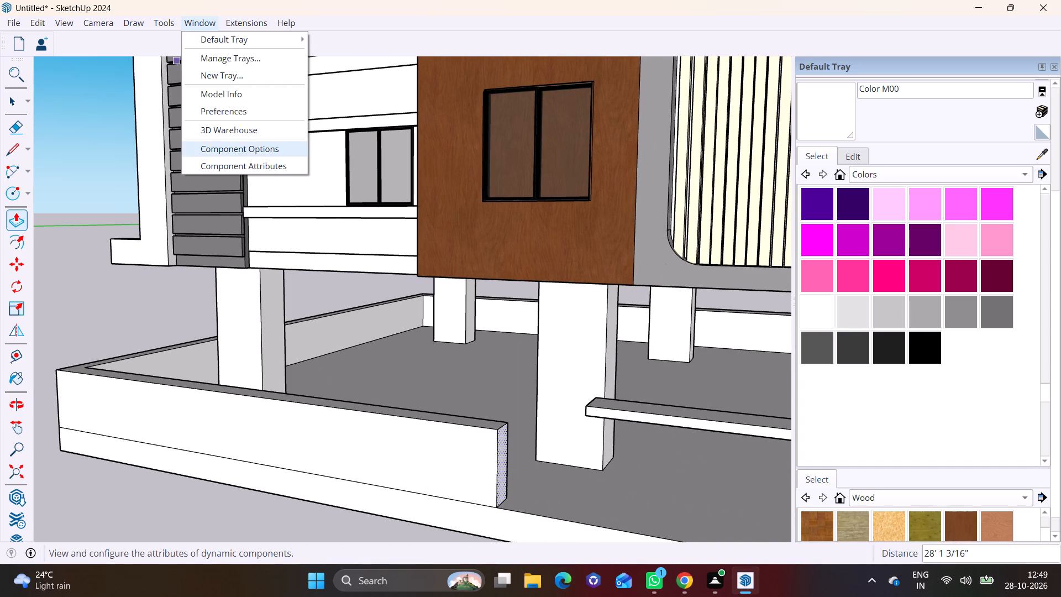
left_click(170, 14)
left_click(197, 26)
left_click(221, 132)
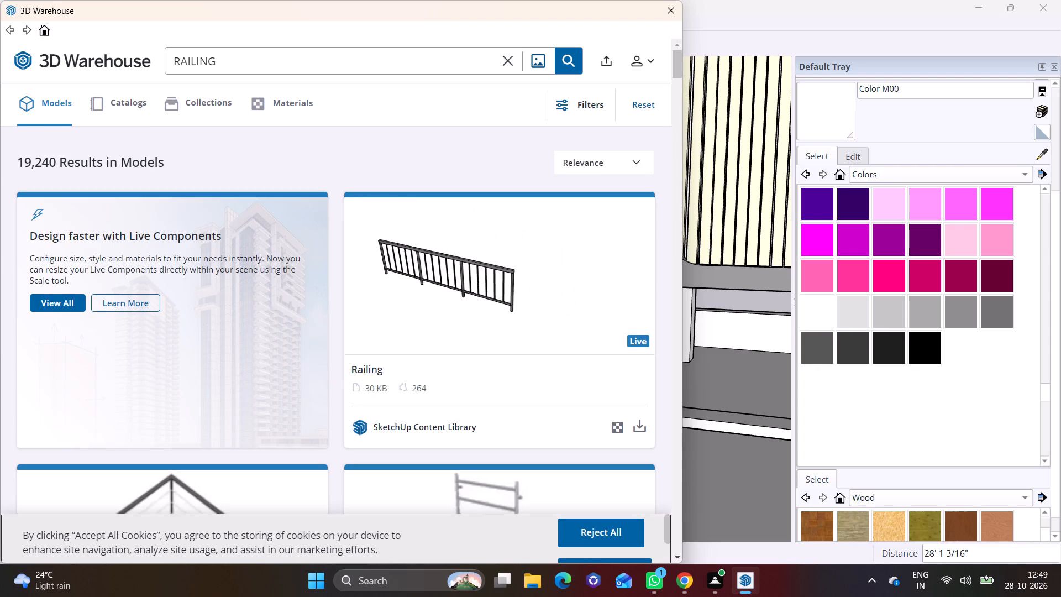
scroll(412, 287, "down", 5)
left_click(243, 60)
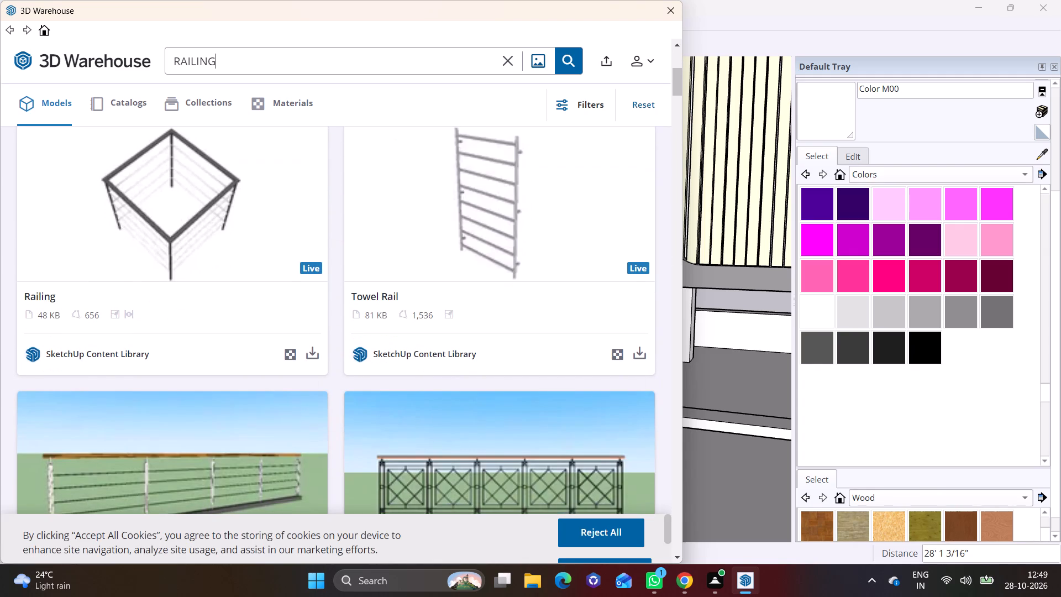
key("BackSpace")
key("BackSpace")
key("BackSpace")
key("BackSpace")
key("BackSpace")
key("BackSpace")
key("BackSpace")
key("BackSpace")
key("BackSpace")
key("BackSpace")
key("BackSpace")
key("BackSpace")
key("BackSpace")
type("GATE")
key("Return")
Browse the gate models for a design that suits the opening in the front boundary wall.
scroll(241, 88, "down", 2)
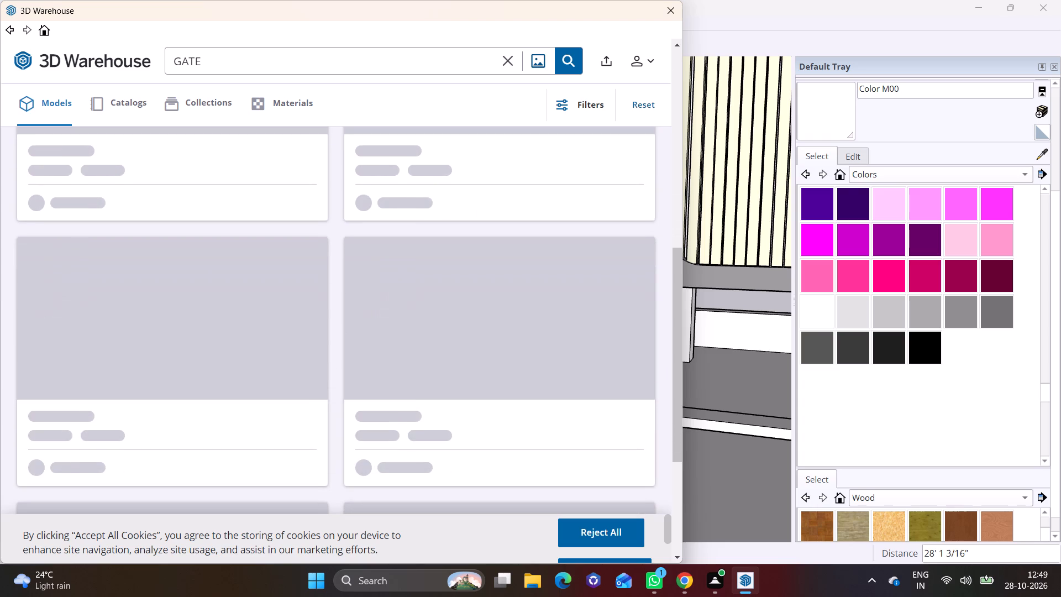
double_click(674, 553)
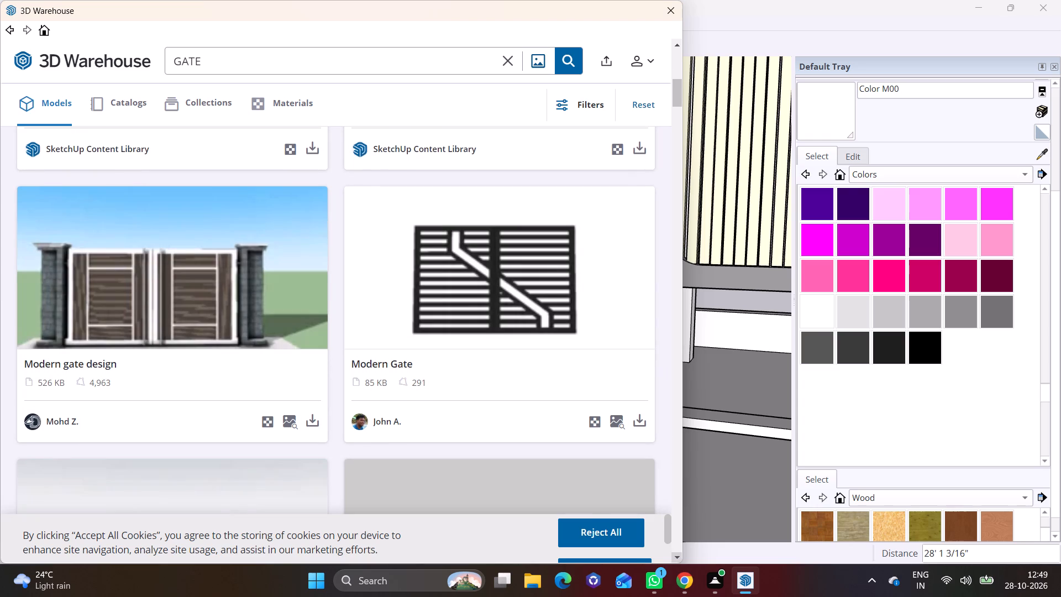
double_click(674, 553)
left_click(674, 553)
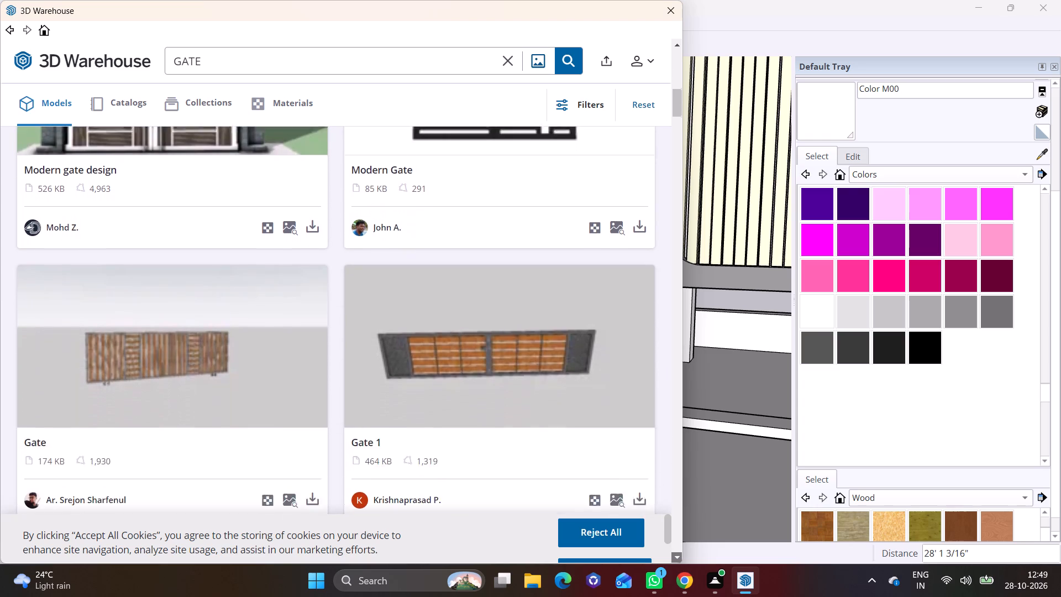
left_click(674, 553)
left_click(674, 553)
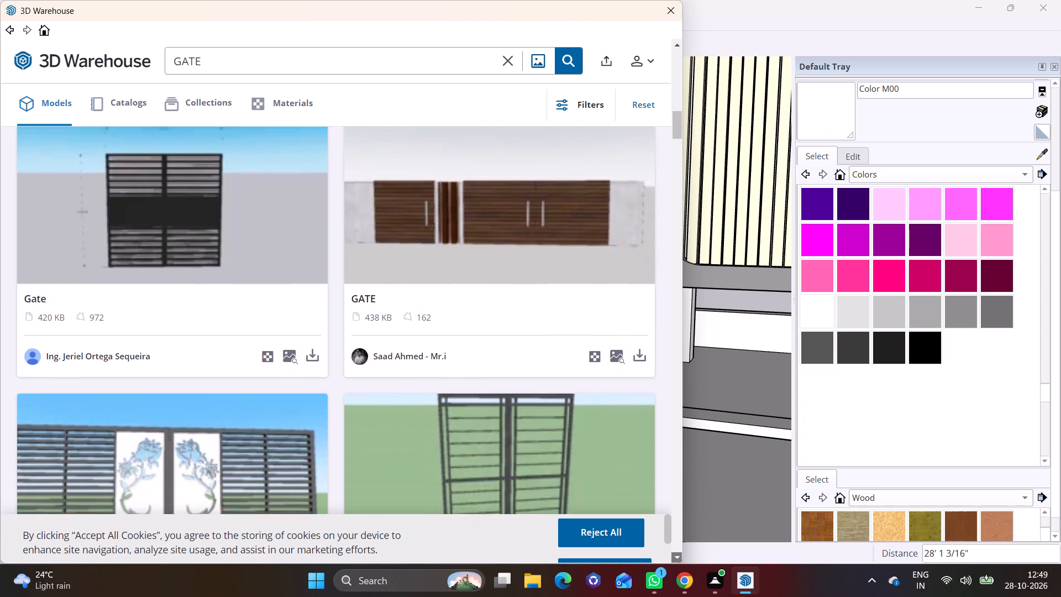
left_click(674, 553)
left_click(674, 553)
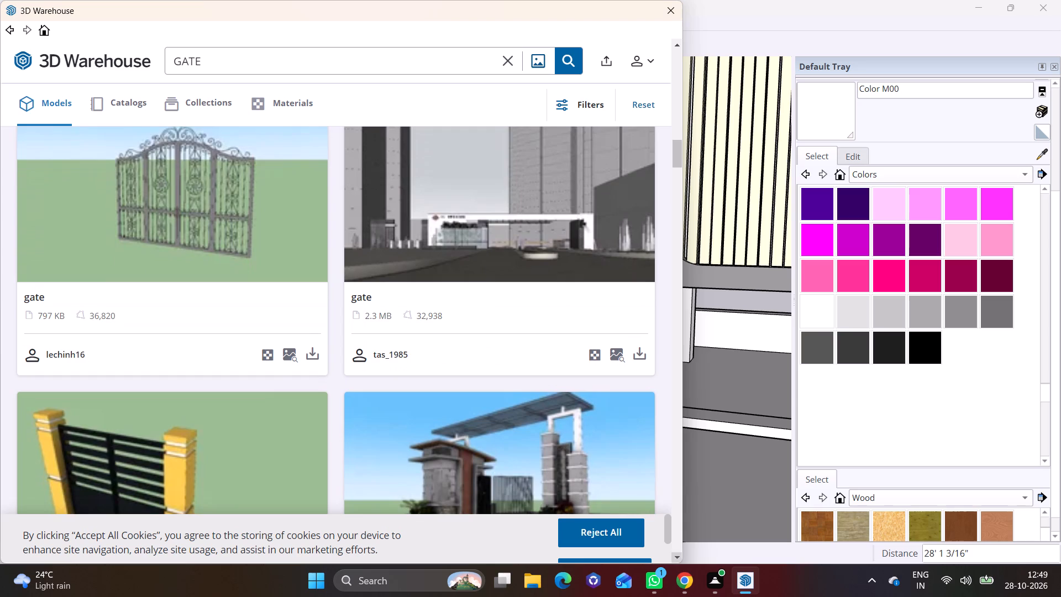
left_click(674, 553)
left_click(674, 553)
left_click(674, 554)
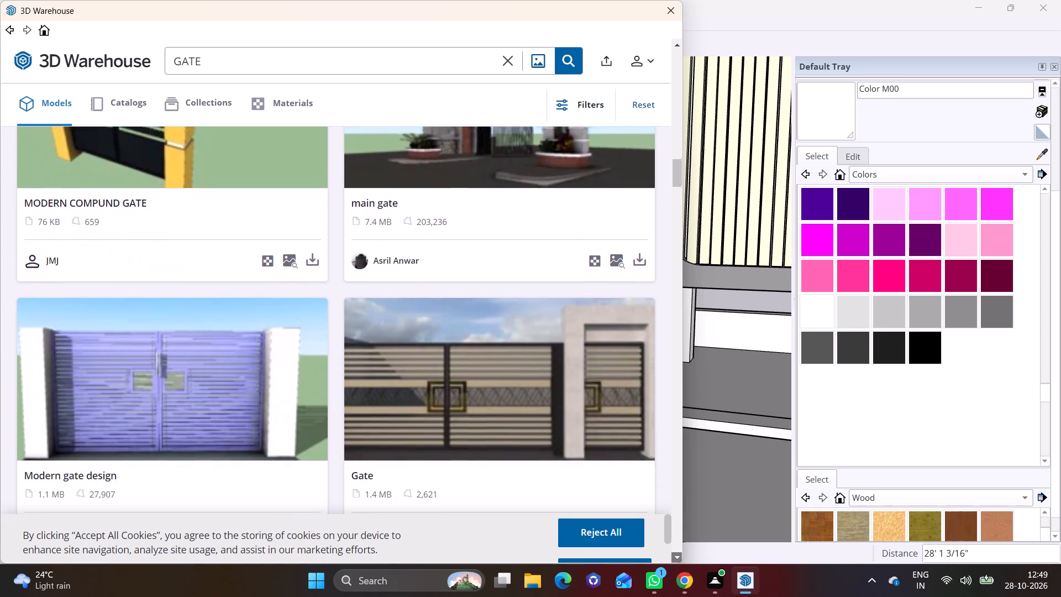
left_click(674, 554)
left_click(674, 554)
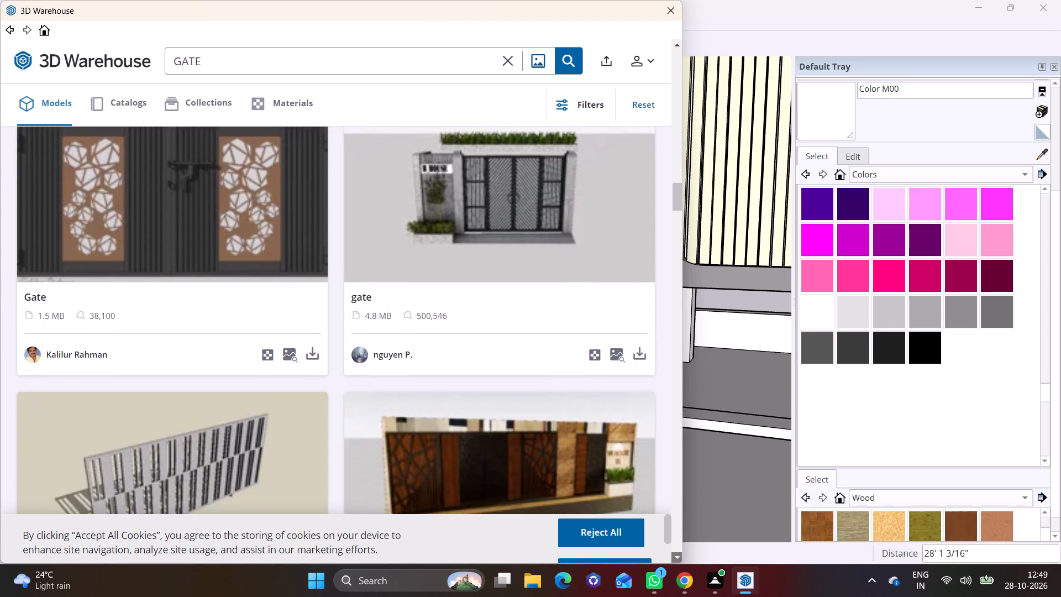
left_click(674, 554)
left_click(674, 554)
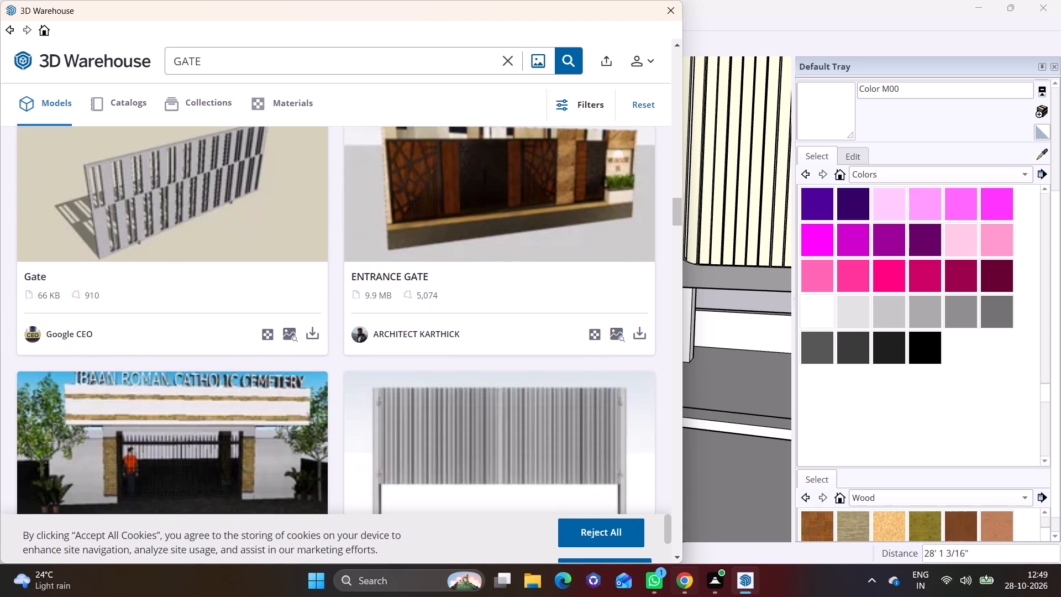
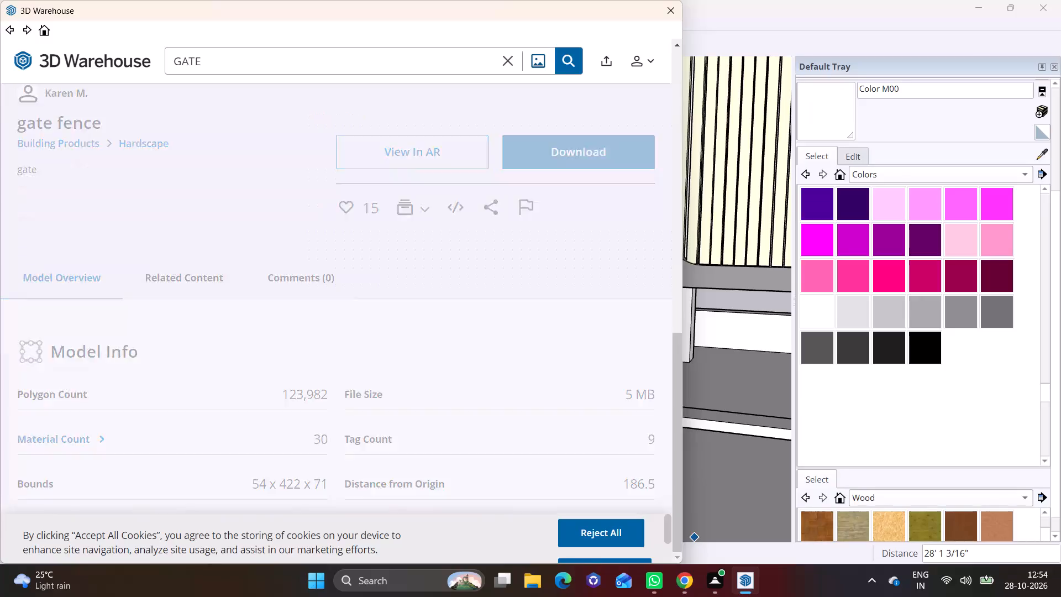
Find the roller blinds_170_gate model among the 3D Warehouse results and load it directly into the building model.
scroll(616, 269, "down", 2)
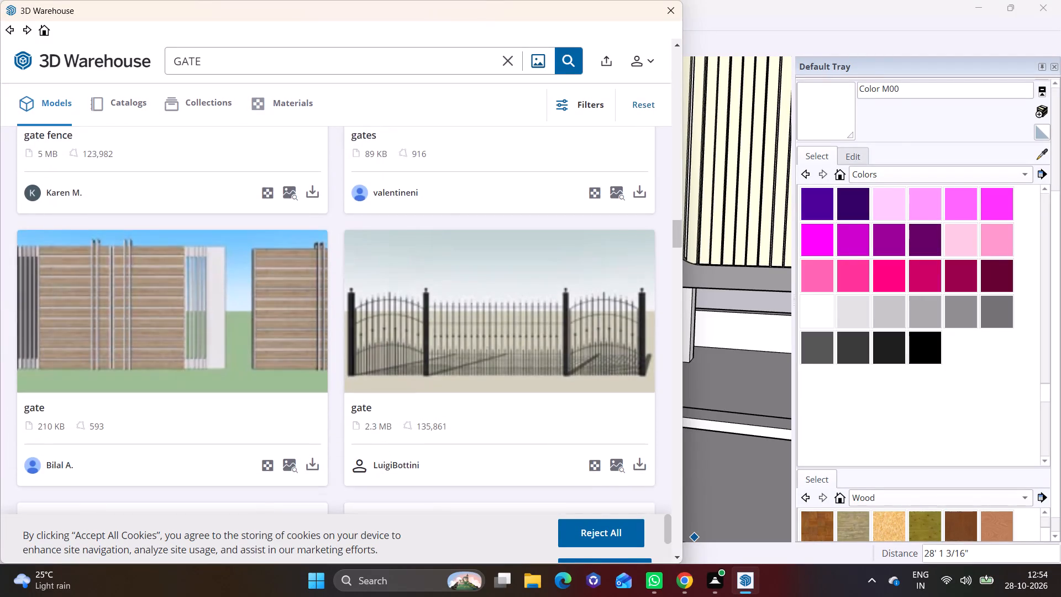
scroll(598, 277, "down", 8)
scroll(538, 347, "down", 5)
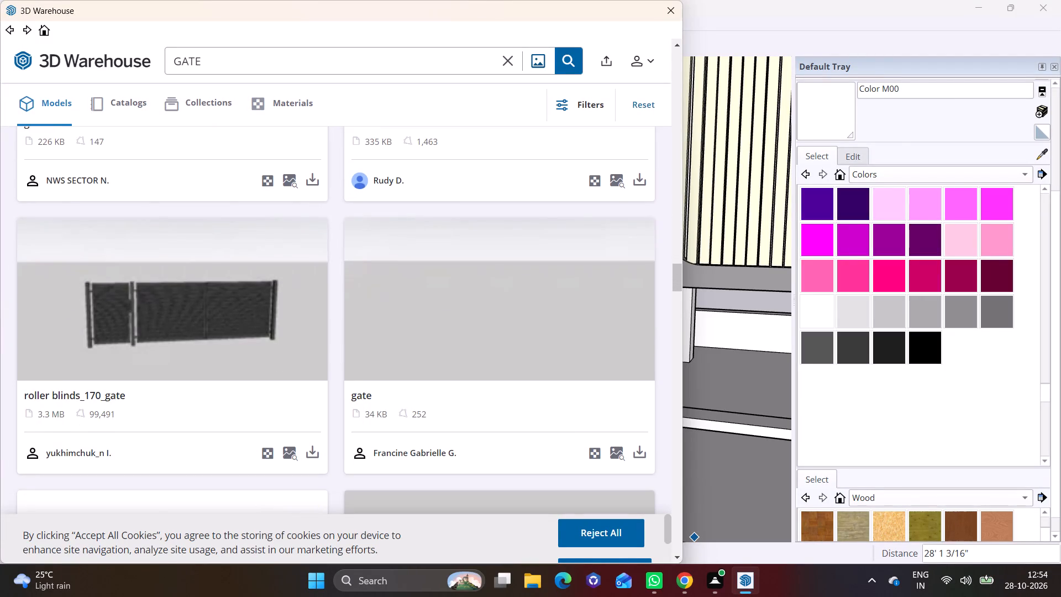
scroll(547, 387, "down", 1)
left_click(317, 312)
left_click(290, 301)
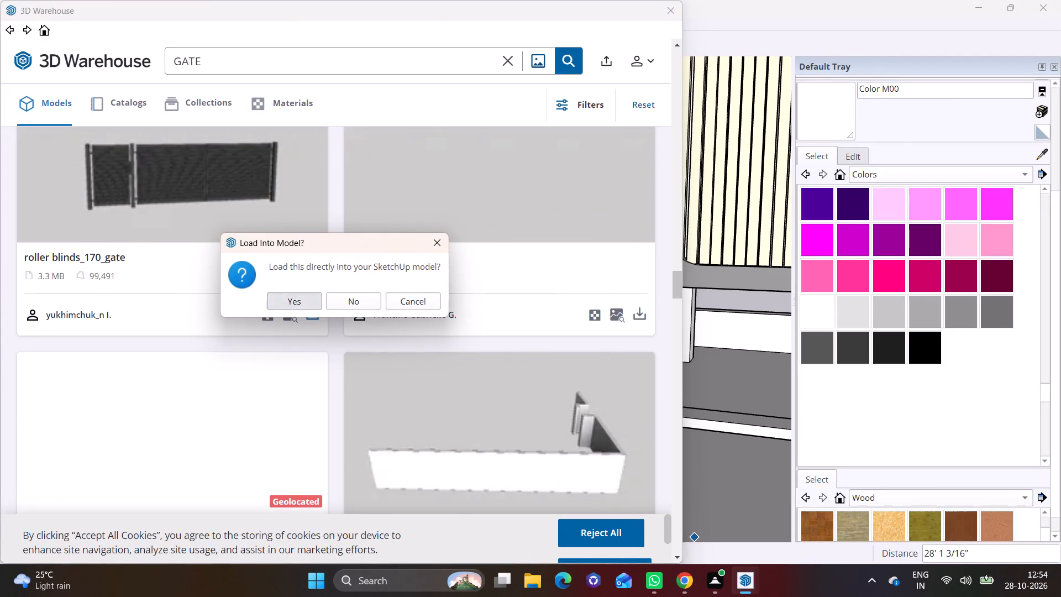
scroll(487, 427, "down", 11)
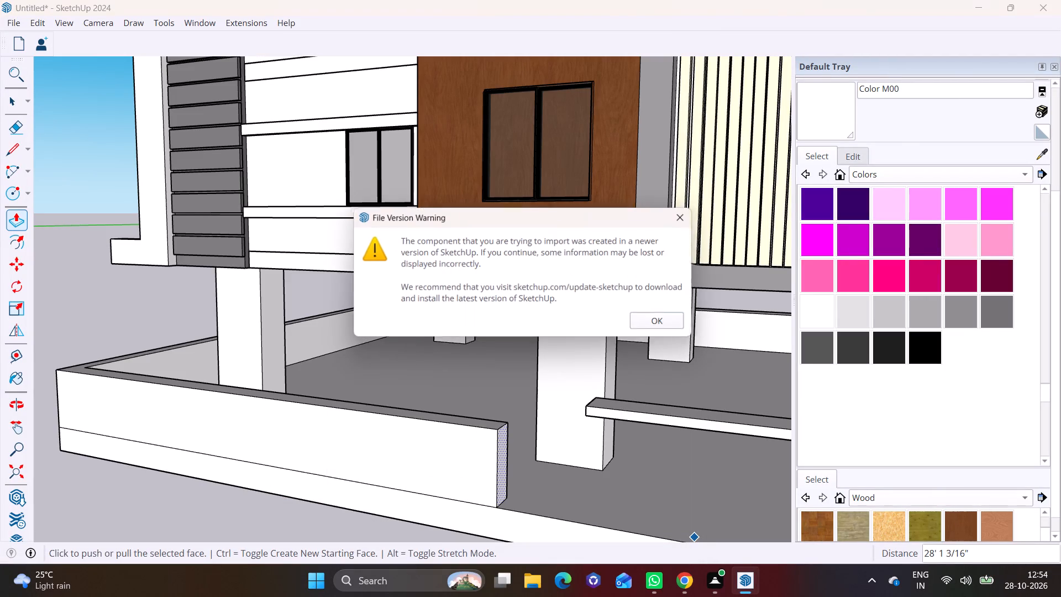
scroll(519, 440, "down", 4)
left_click(672, 316)
Place the gate on the slab's front edge, beside the free end of the front boundary wall.
scroll(672, 316, "down", 5)
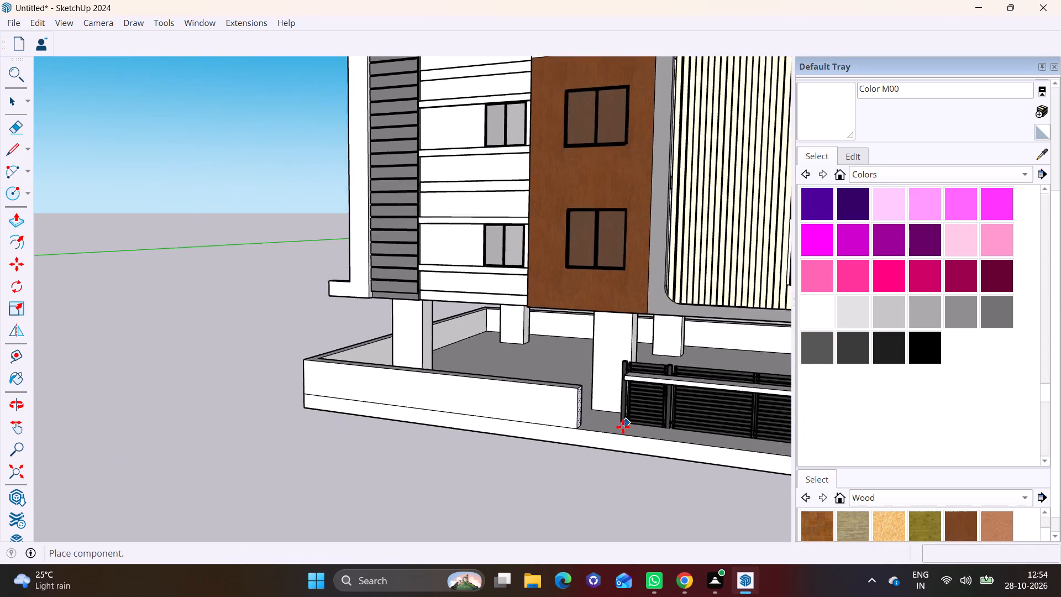
scroll(623, 427, "down", 1)
middle_click_drag(606, 405, 345, 232, "shift")
middle_click_drag(355, 241, 381, 317)
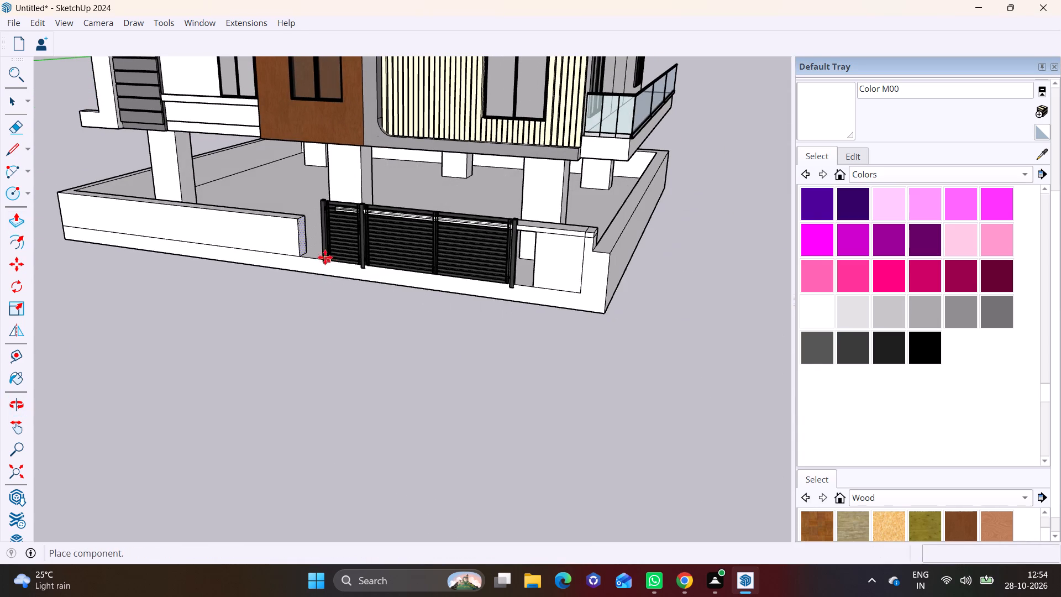
left_click(316, 256)
Scale down the gate's height along the blue axis so it fits beneath the overhead entrance beam.
middle_click_drag(456, 287, 370, 232)
scroll(426, 229, "up", 7)
key("space")
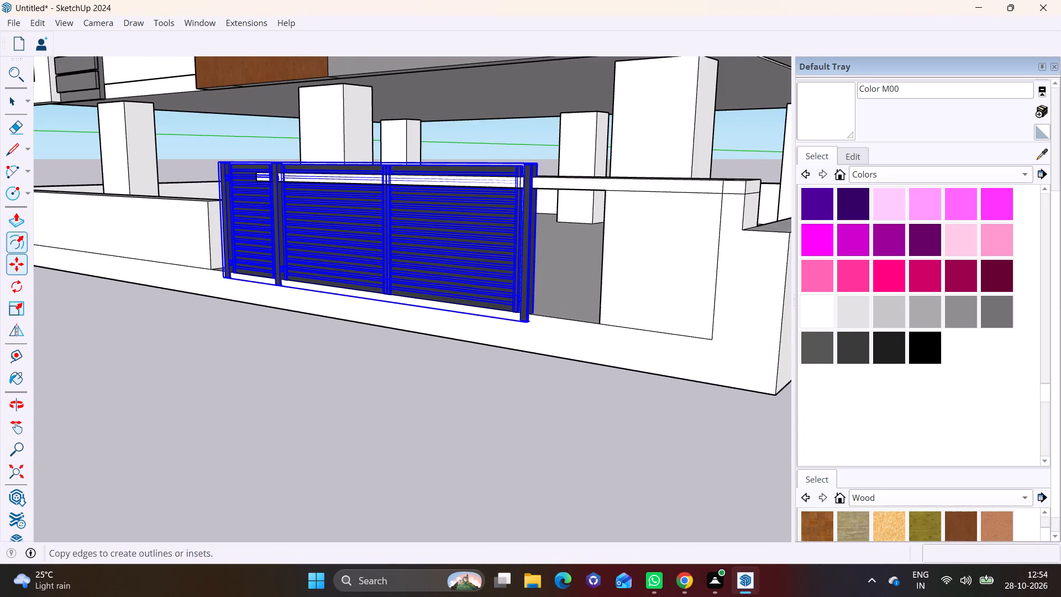
left_click_drag(15, 306, 28, 306)
left_click(418, 204)
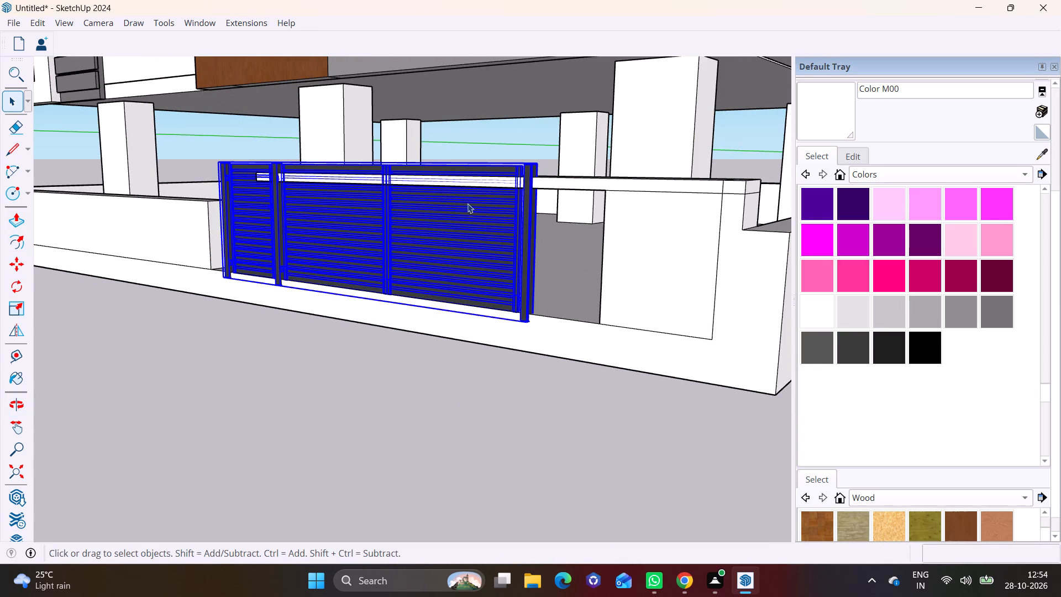
middle_click_drag(468, 203, 365, 302)
left_click(17, 306)
scroll(356, 257, "up", 3)
left_click(290, 187)
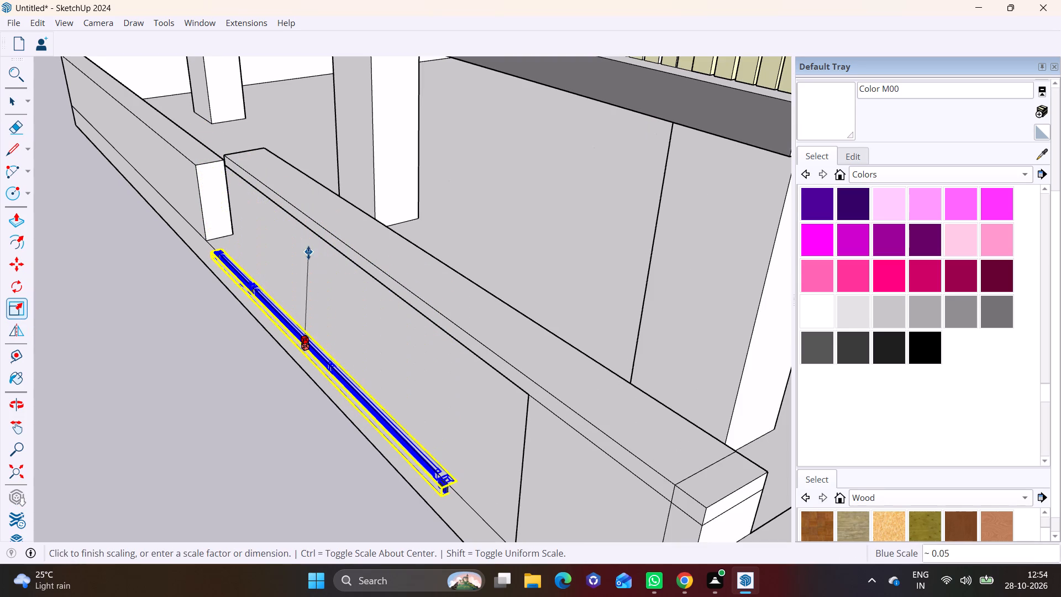
scroll(315, 239, "up", 5)
middle_click_drag(329, 224, 384, 146)
left_click(383, 187)
key("space")
scroll(507, 279, "down", 6)
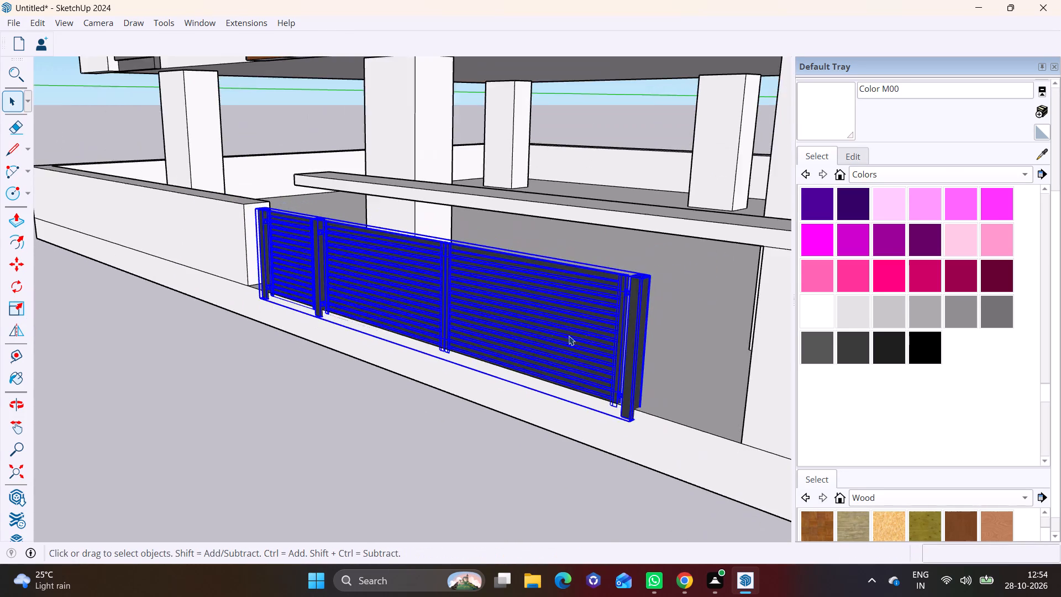
Move the gate along the slab edge so its outer post meets the base corner of the entrance's solid wall.
scroll(569, 336, "down", 5)
middle_click_drag(678, 373, 866, 327)
scroll(508, 261, "down", 3)
middle_click_drag(537, 301, 427, 301, "shift")
scroll(462, 297, "up", 4)
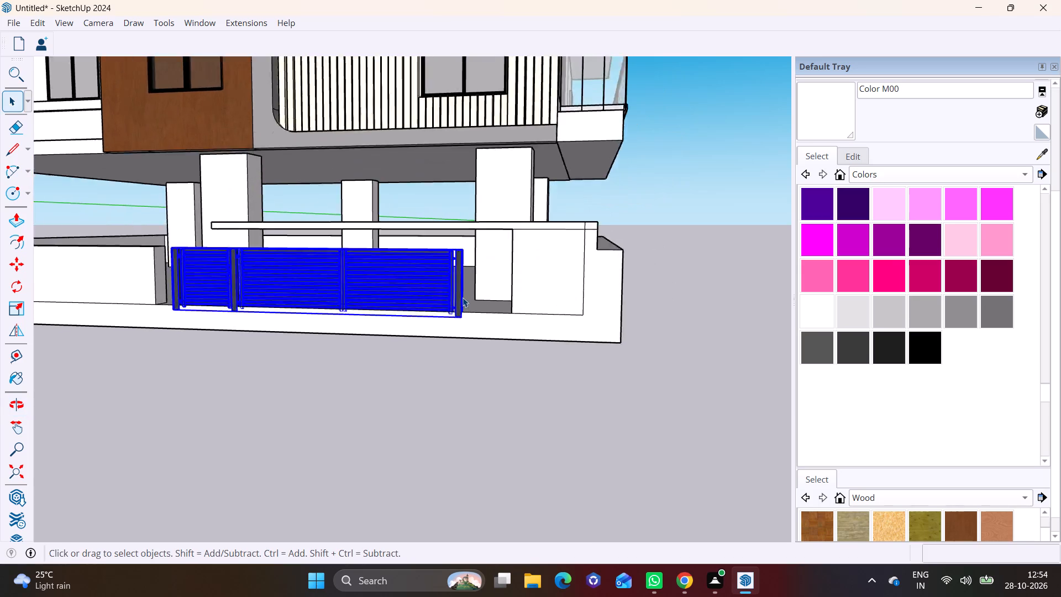
scroll(463, 297, "up", 8)
key("m")
scroll(456, 331, "up", 5)
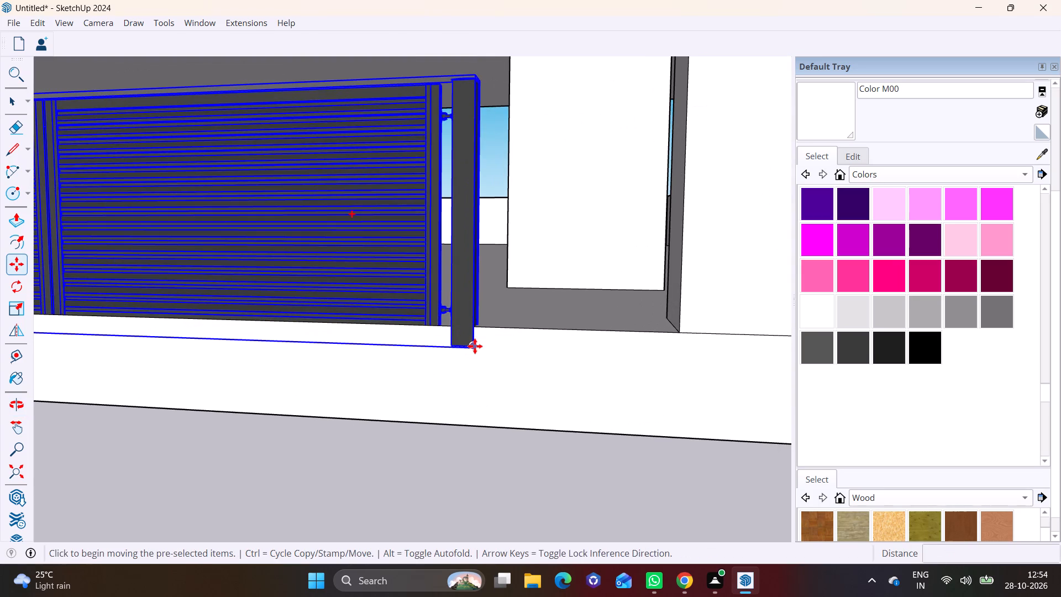
left_click_drag(475, 346, 481, 338)
left_click(680, 328)
key("space")
left_click_drag(281, 465, 282, 460)
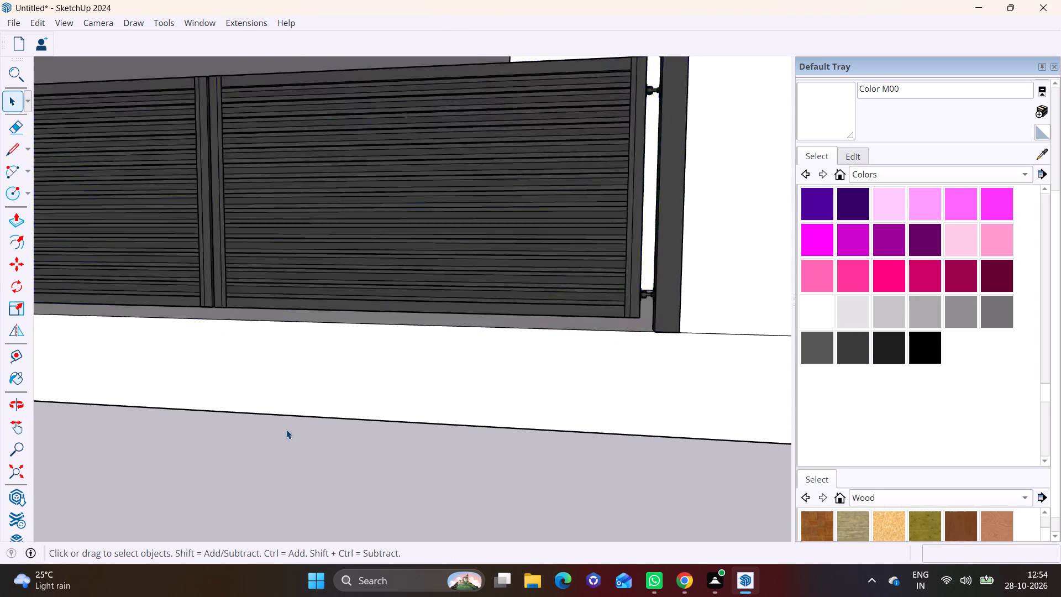
Pull the front boundary wall's end face about 3' 10 9/16" towards the gate to meet its nearer post.
scroll(286, 430, "down", 7)
middle_click_drag(260, 326, 430, 326, "shift")
middle_click_drag(292, 356, 529, 378)
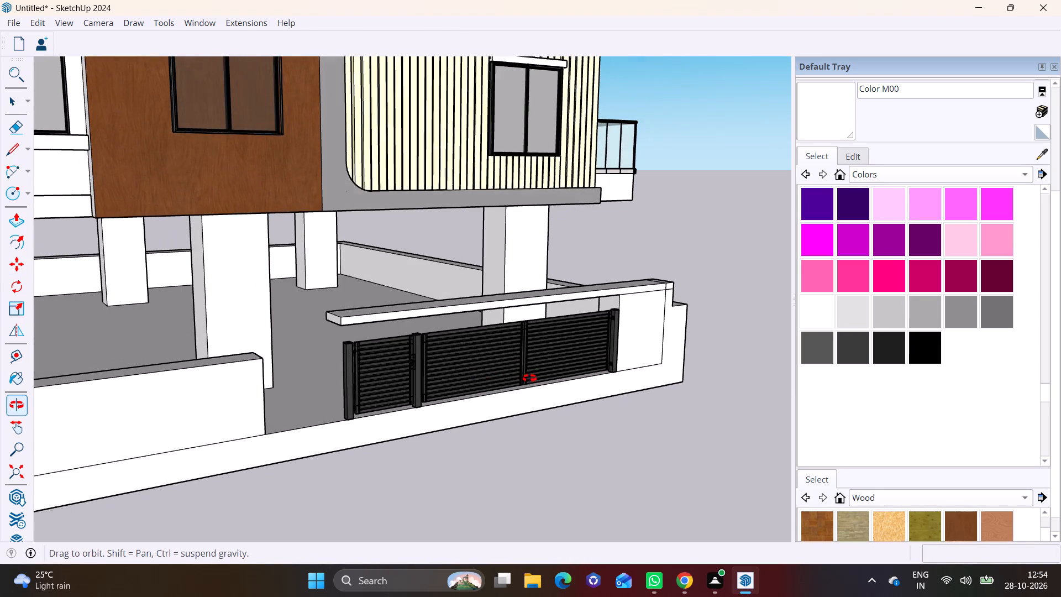
middle_click_drag(529, 378, 530, 378)
scroll(370, 353, "up", 2)
middle_click_drag(354, 346, 149, 321)
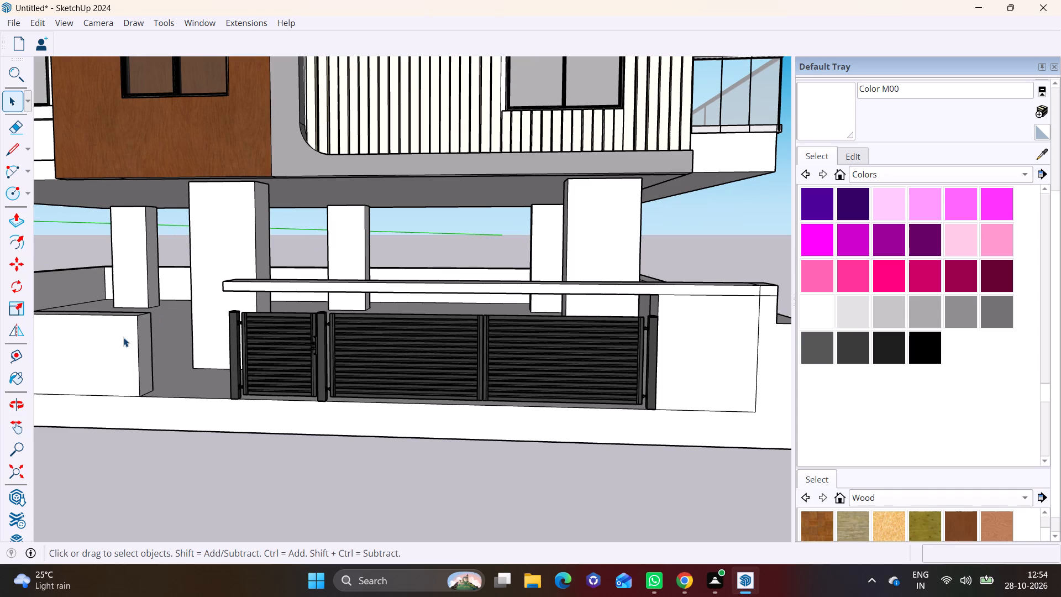
left_click(145, 341)
left_click(14, 222)
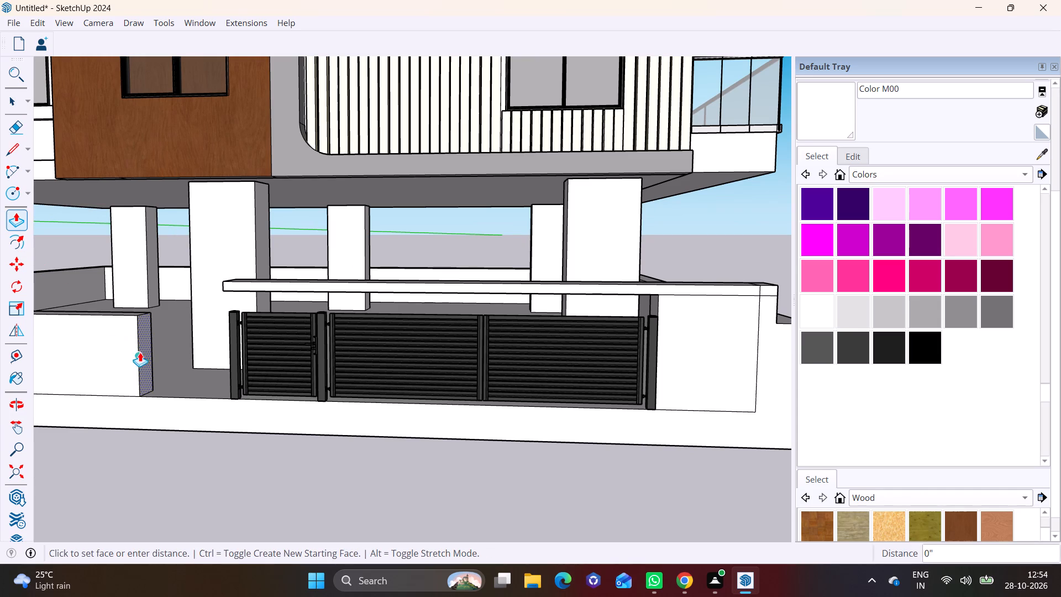
left_click(140, 352)
left_click(223, 360)
Extend the free end of the overhead entrance beam by about 8 13/16", out over the boundary wall.
scroll(259, 336, "up", 1)
middle_click_drag(266, 336, 490, 362)
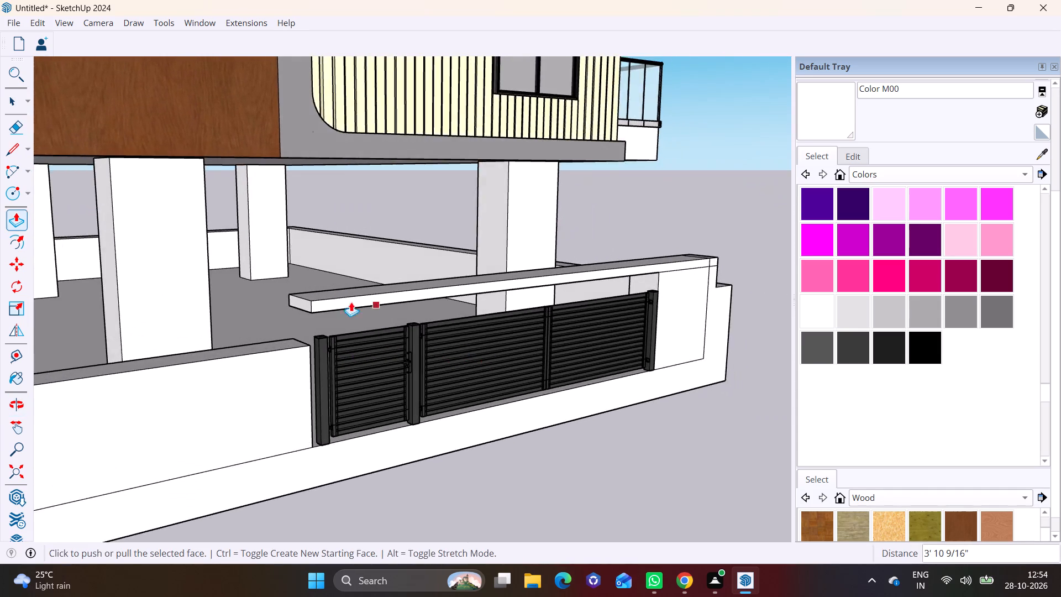
scroll(339, 296, "up", 3)
key("space")
left_click(290, 306)
left_click(17, 218)
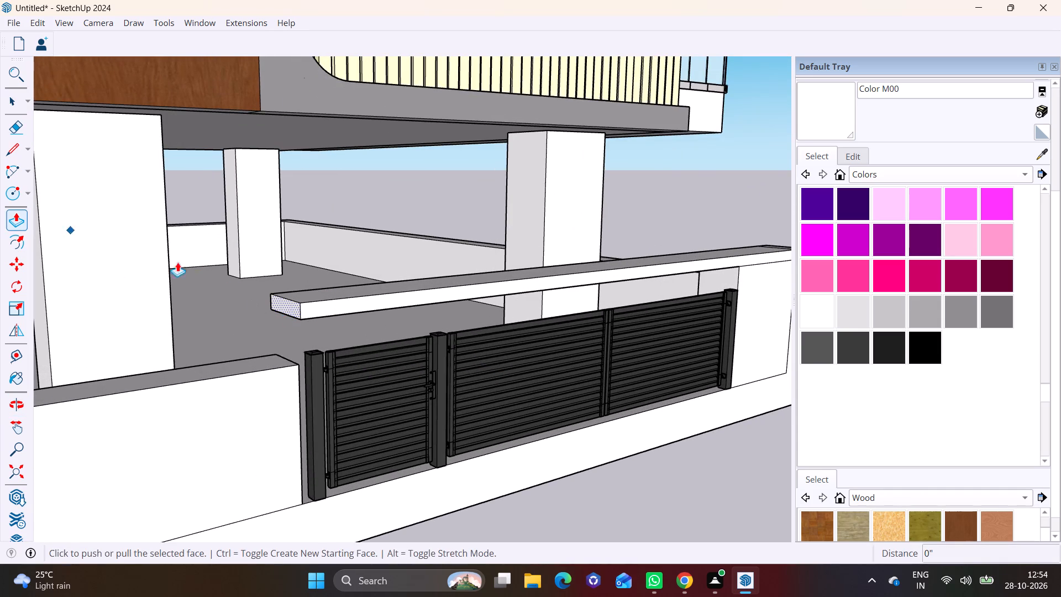
left_click(292, 304)
left_click(258, 300)
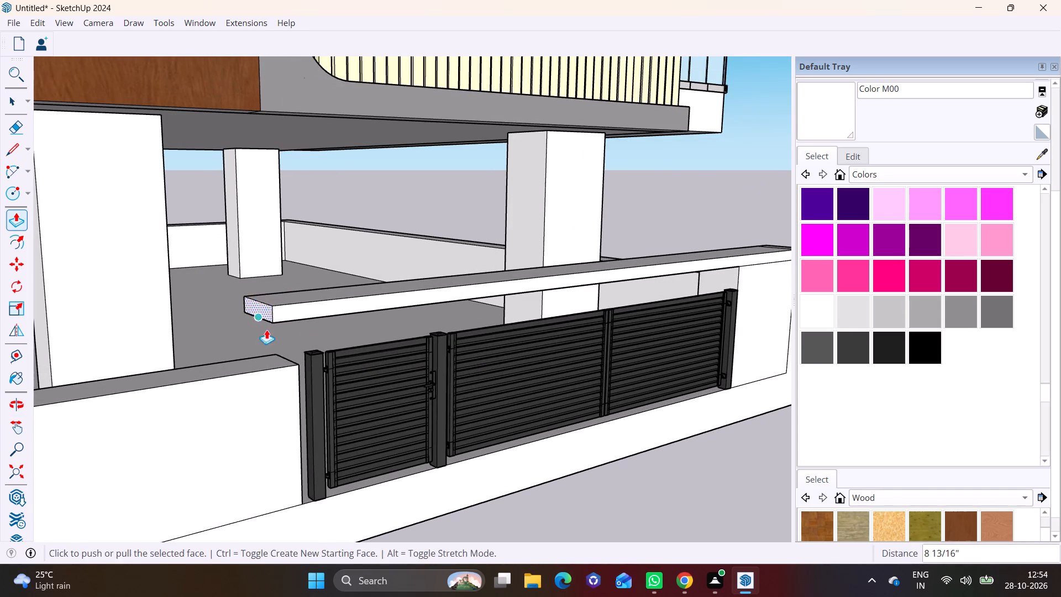
Draw a line across the beam's underside near its free end to mark off a small support patch.
middle_click_drag(312, 340, 265, 206)
middle_click_drag(254, 191, 280, 370, "shift")
scroll(198, 280, "up", 3)
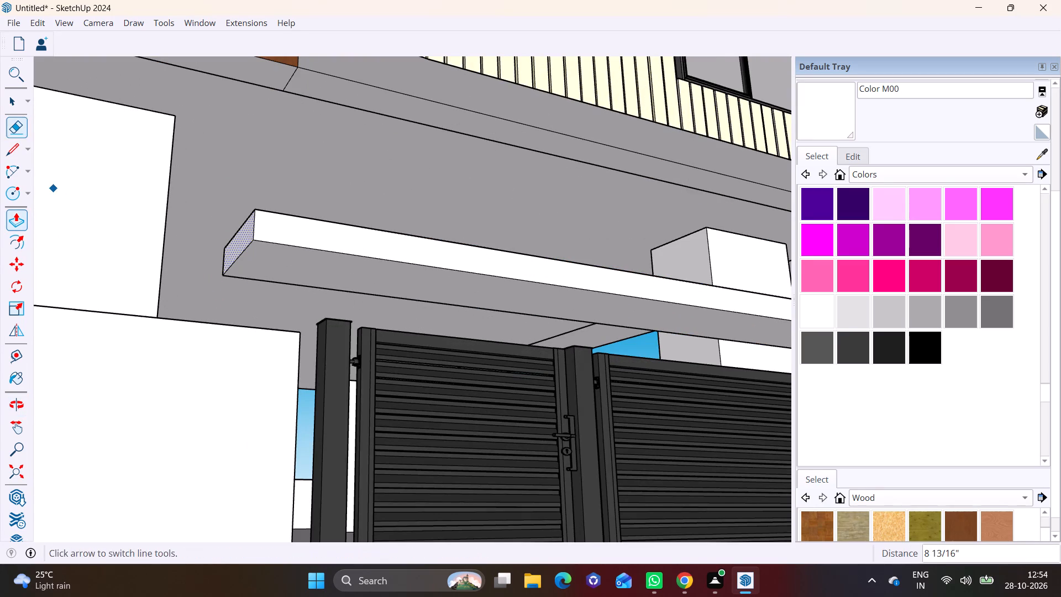
left_click(26, 148)
middle_click_drag(286, 274, 272, 271)
left_click(5, 146)
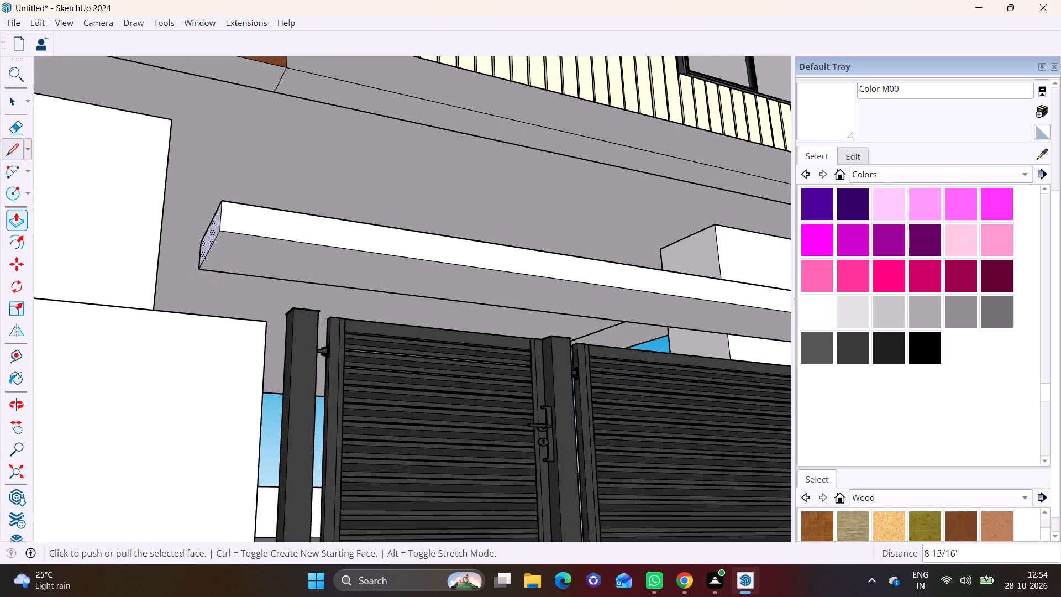
left_click(230, 272)
left_click(248, 229)
key("space")
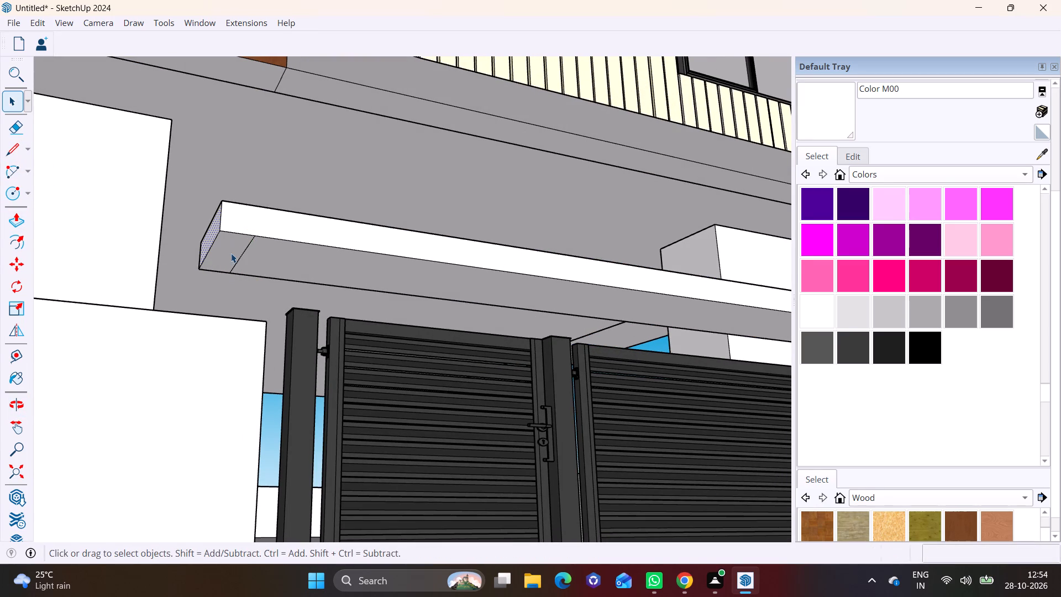
Pull the marked patch under the beam down to the top of the front boundary wall as a support.
left_click(231, 253)
left_click(20, 219)
left_click(220, 247)
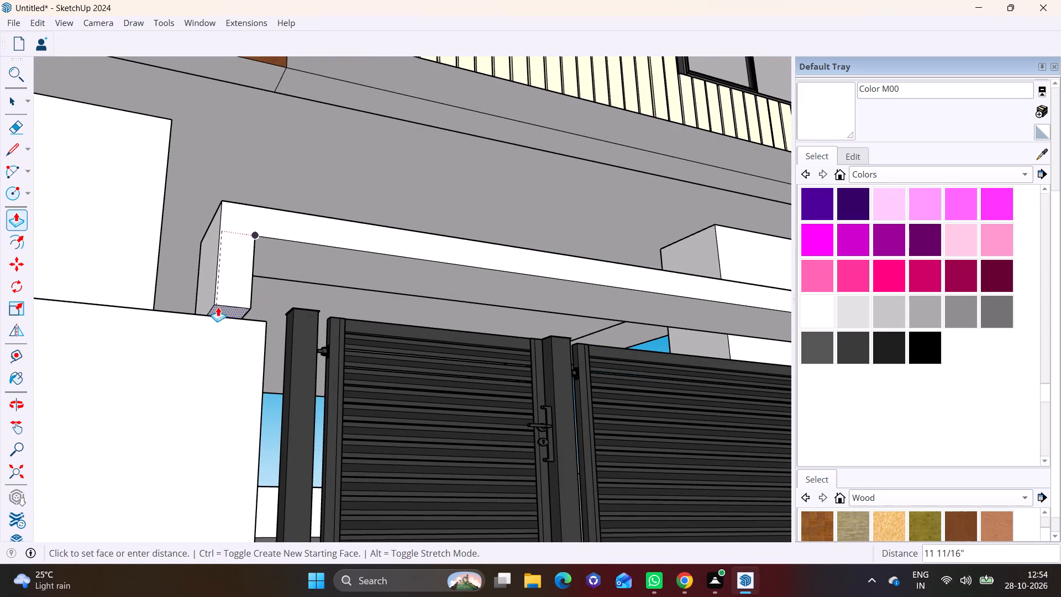
left_click(210, 318)
key("space")
Examine the gate entrance, the boundary walls and the whole building from several angles.
scroll(234, 303, "down", 13)
middle_click_drag(345, 310, 324, 353)
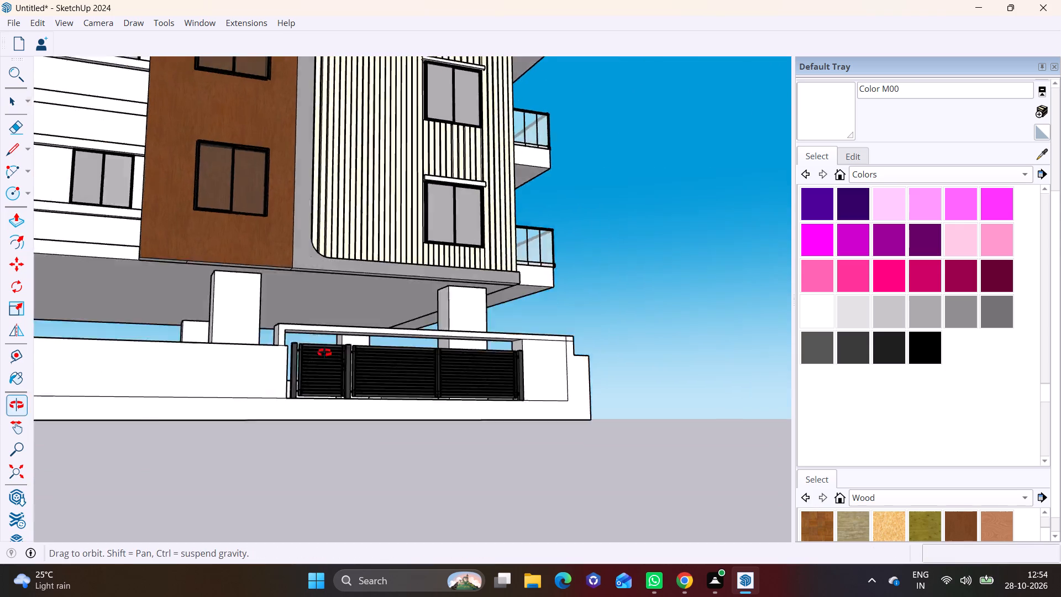
middle_click_drag(324, 353, 258, 432)
scroll(356, 424, "up", 3)
left_click(673, 419)
scroll(562, 395, "down", 7)
middle_click_drag(547, 407, 477, 418)
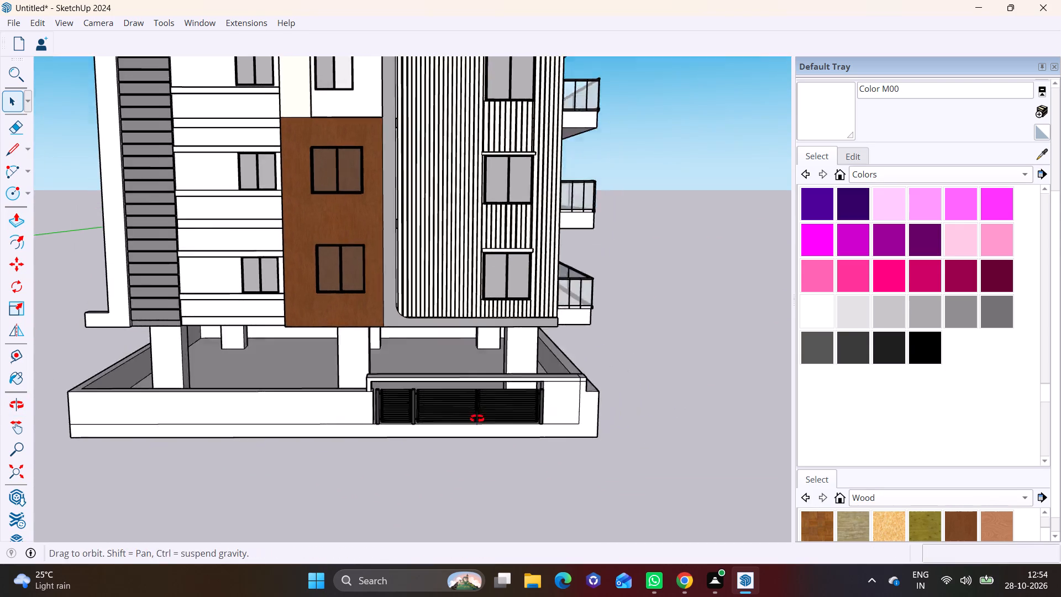
middle_click_drag(477, 418, 449, 419)
scroll(437, 386, "down", 8)
middle_click_drag(486, 395, 363, 378)
scroll(418, 371, "up", 4)
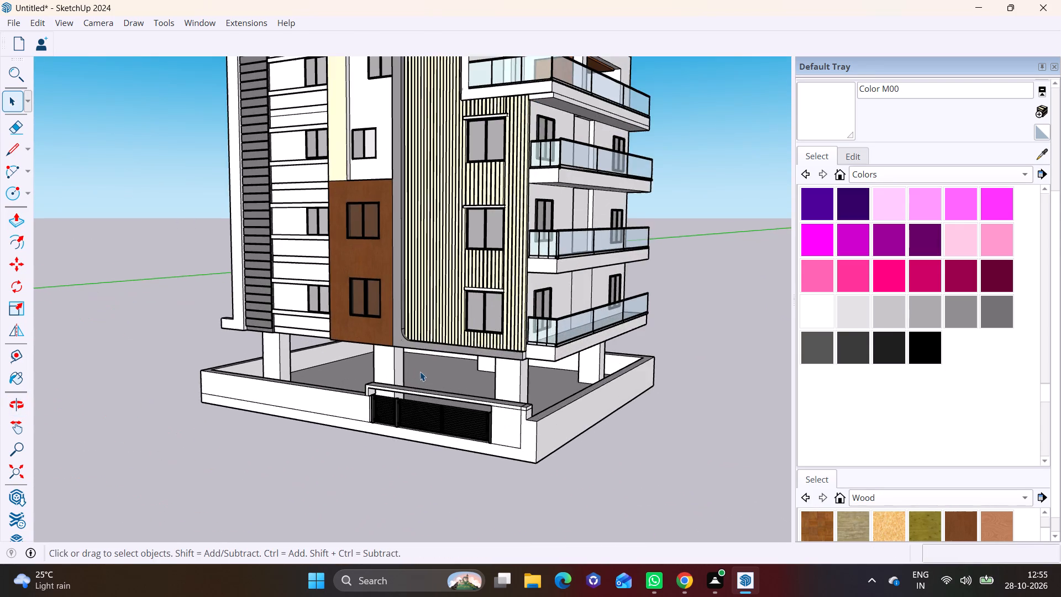
scroll(420, 371, "up", 1)
middle_click_drag(420, 371, 404, 430, "shift")
scroll(408, 410, "down", 3)
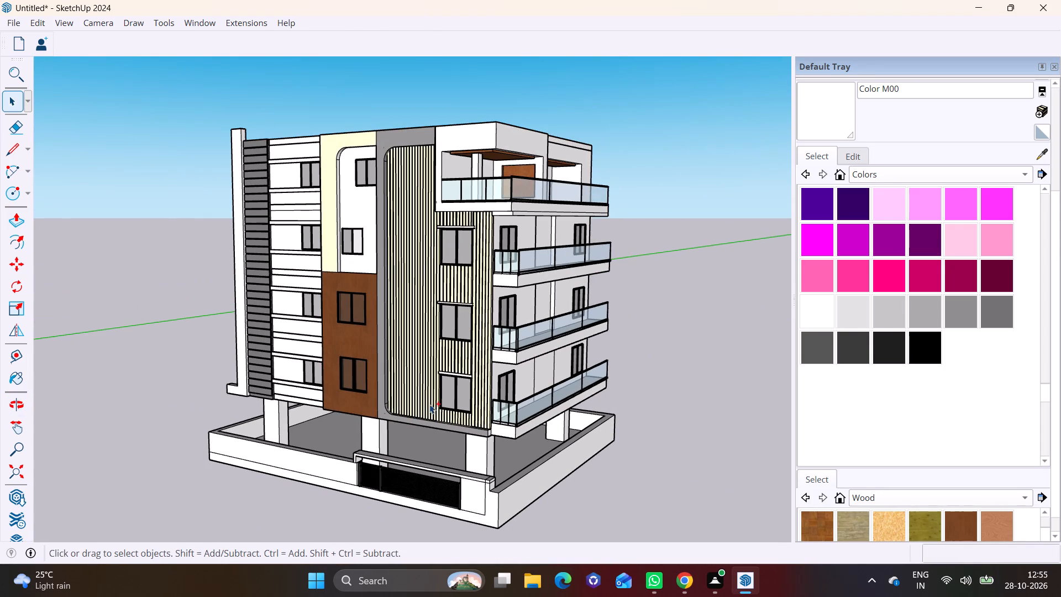
Save the model to the Desktop as a SketchUp file named ELE.
key("ctrl+s")
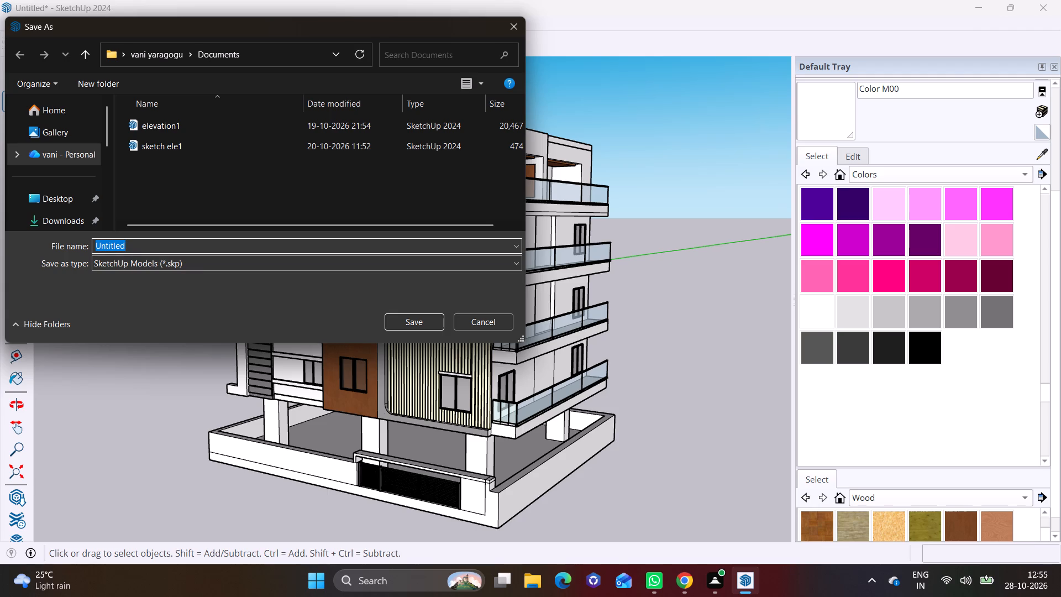
key("BackSpace")
type("ELE")
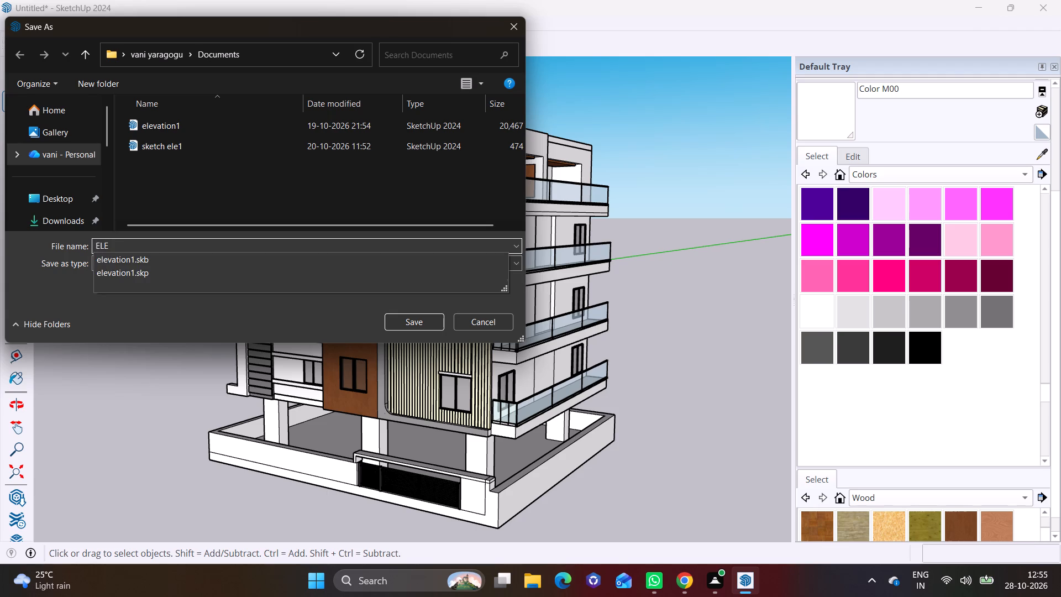
left_click(50, 204)
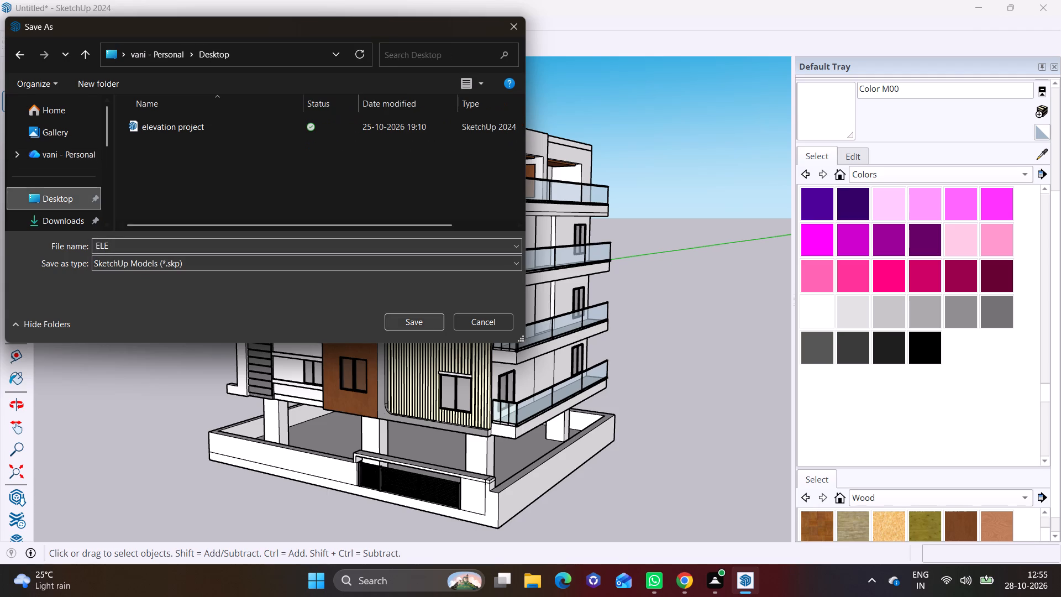
left_click(416, 324)
Print the current view with Microsoft Print to PDF and save it to the Desktop as ELE2.
key("ctrl+p")
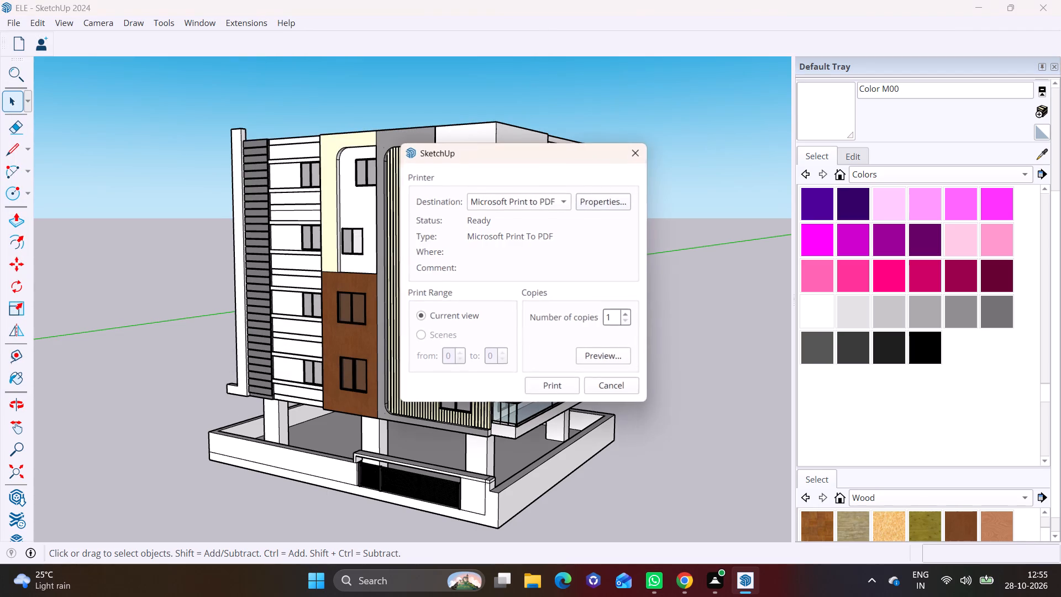
left_click(543, 382)
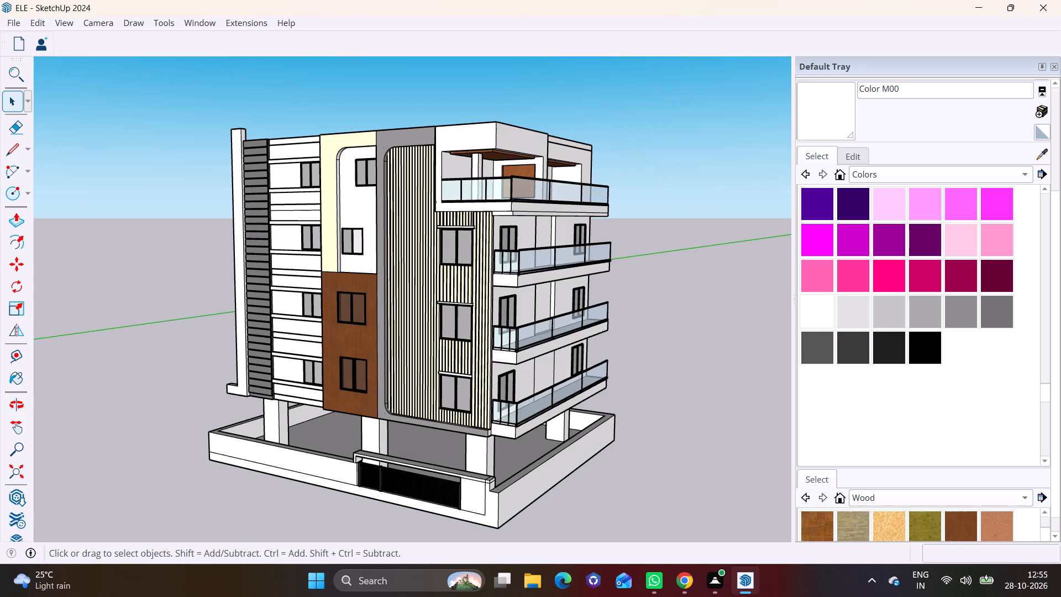
type("ELE2")
left_click(29, 201)
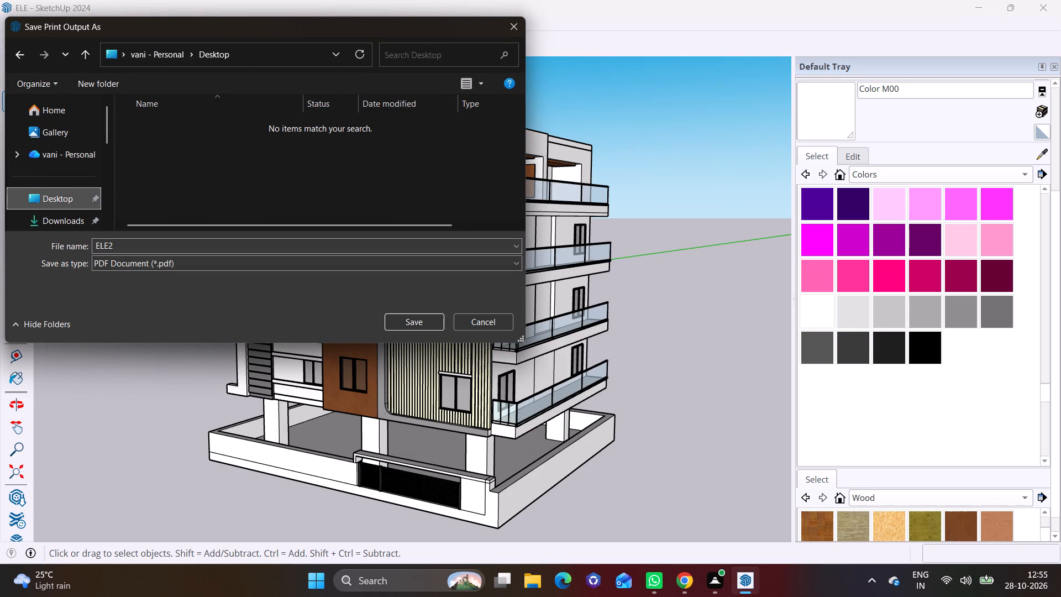
left_click(400, 321)
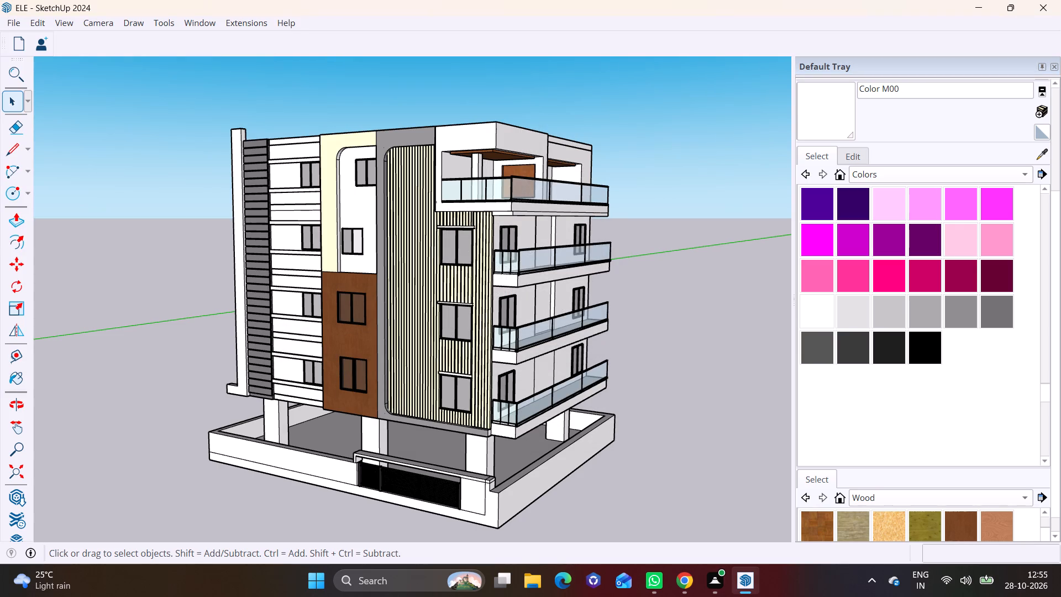